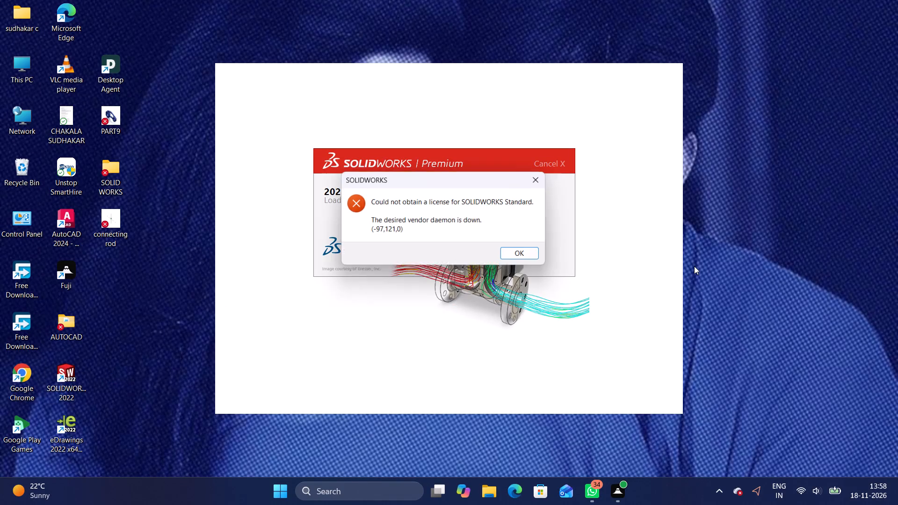
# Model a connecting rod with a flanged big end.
# Dismiss the SOLIDWORKS Standard license error shown during startup.
pyautogui.click(526, 256)
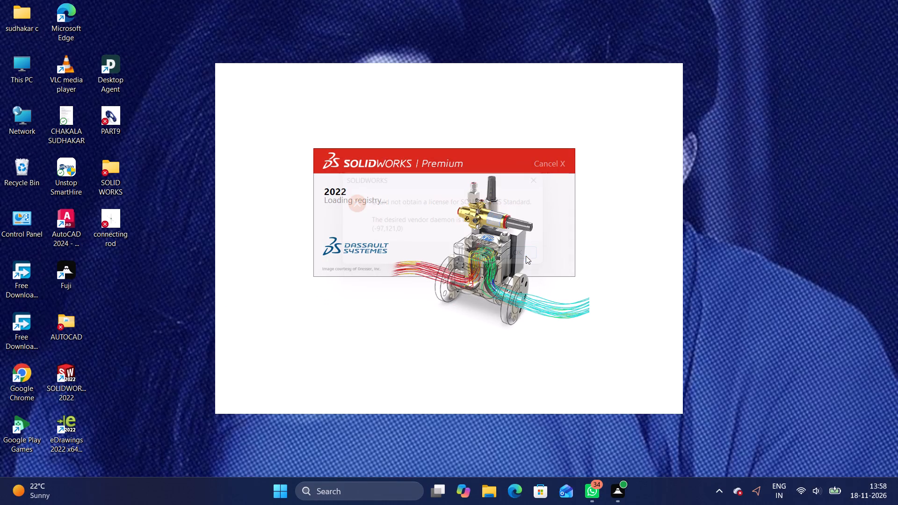
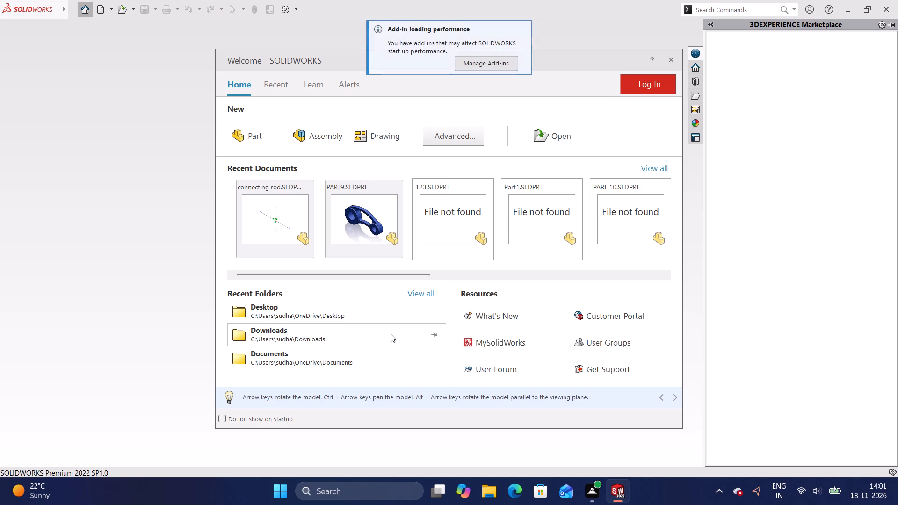
# Create a new part document from the welcome window.
pyautogui.click(264, 138)
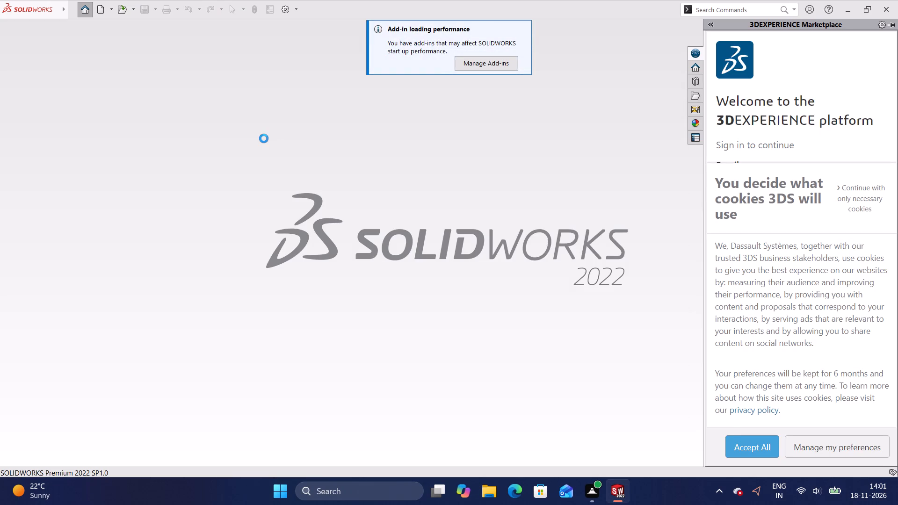
pyautogui.click(410, 188)
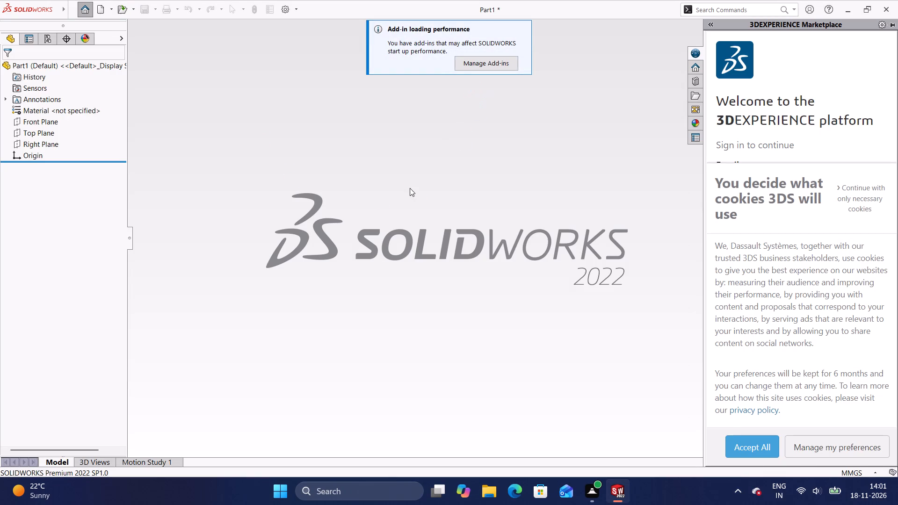
# Create another new document of type Part.
pyautogui.click(101, 10)
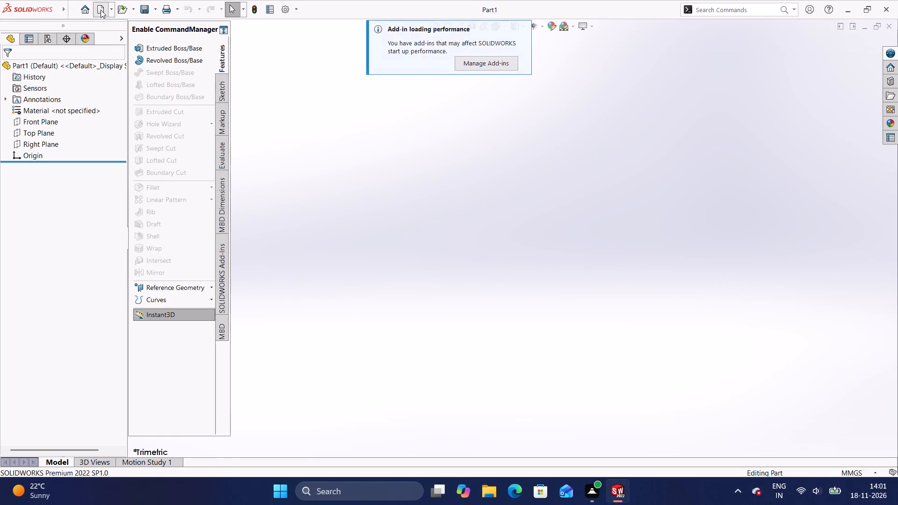
pyautogui.click(217, 214)
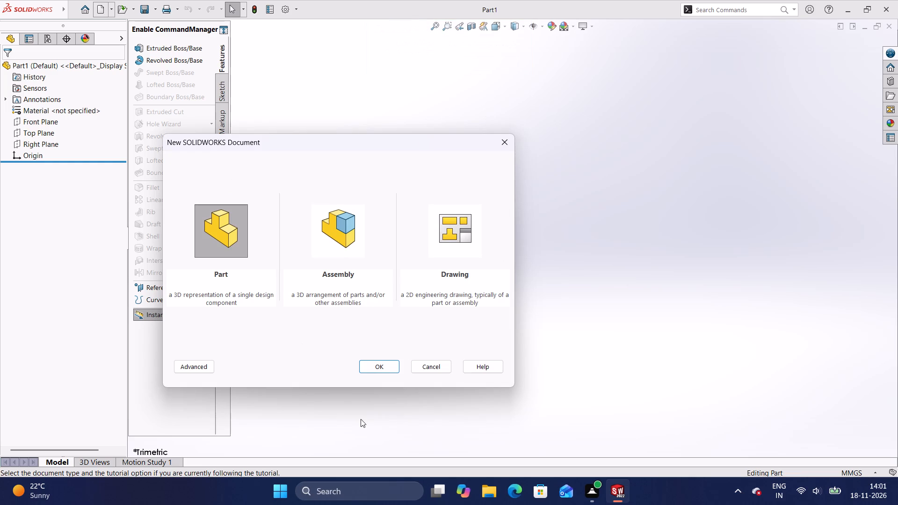
pyautogui.click(386, 369)
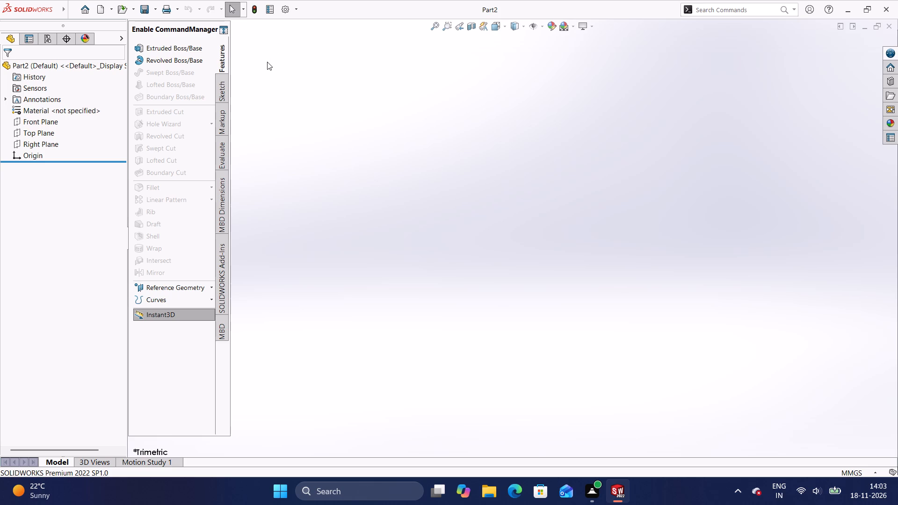
# Bring up the sketch commands for the new part and try to expand the Move Entities options.
pyautogui.click(224, 67)
pyautogui.click(227, 95)
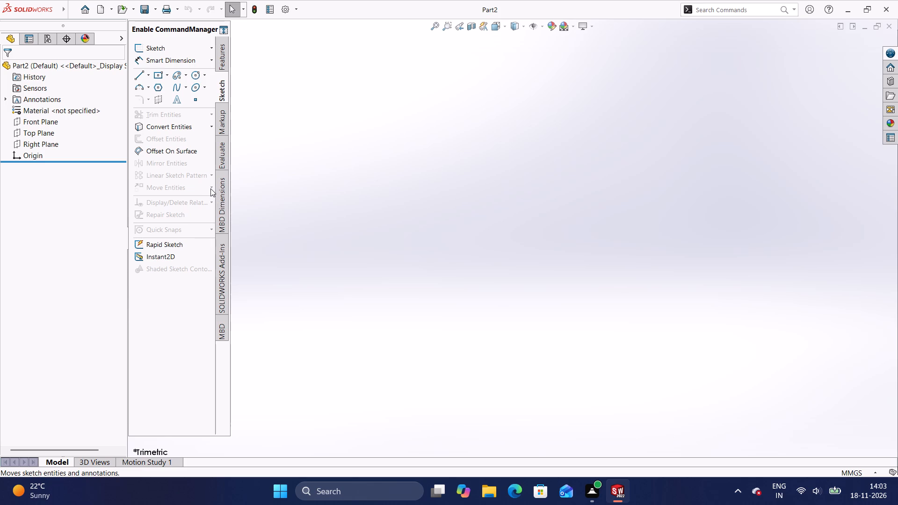
pyautogui.click(210, 188)
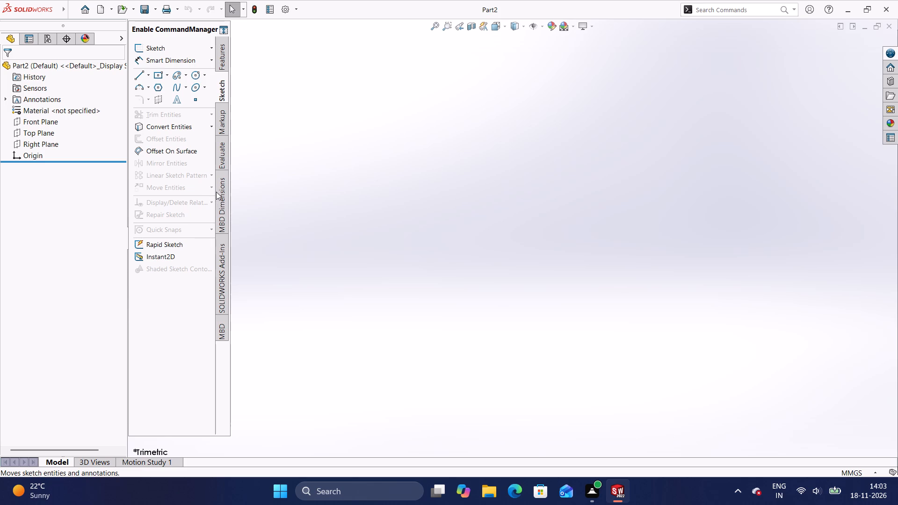
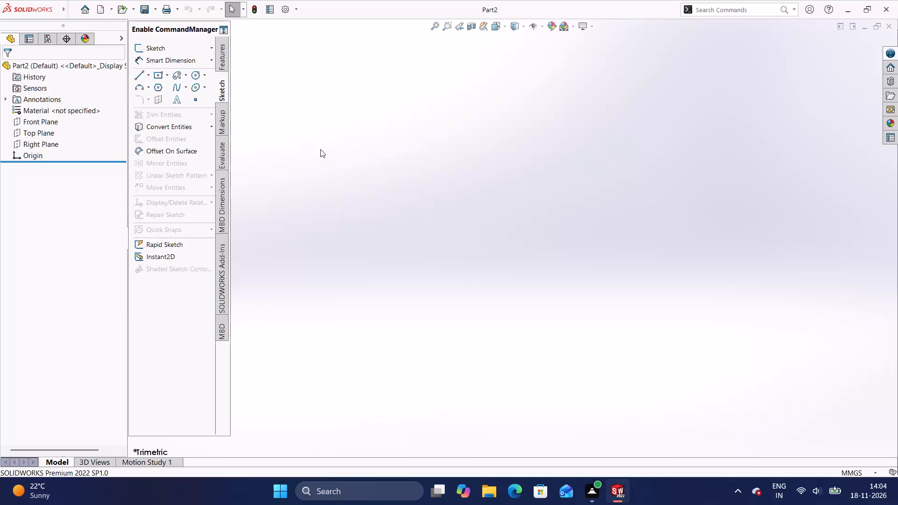
# Start a new sketch on the Front Plane.
pyautogui.moveTo(327, 146); pyautogui.dragTo(351, 145, button='middle')
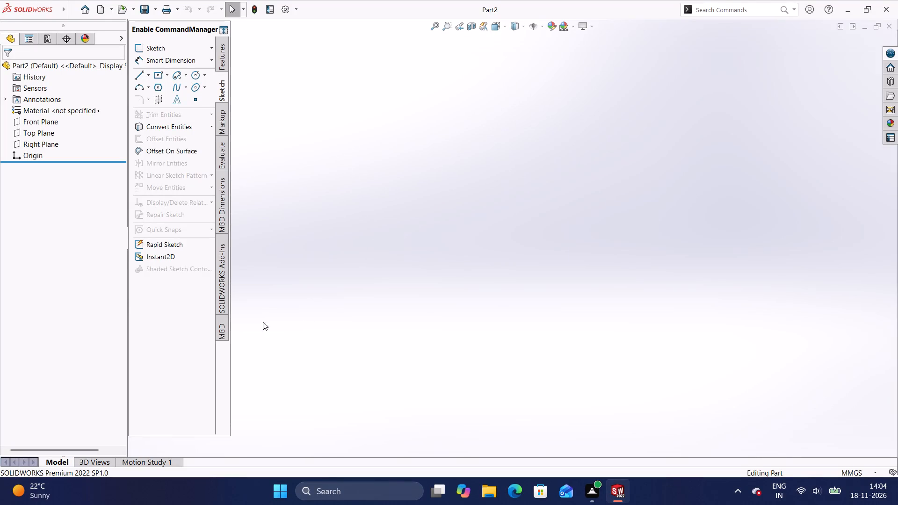
pyautogui.click(62, 123)
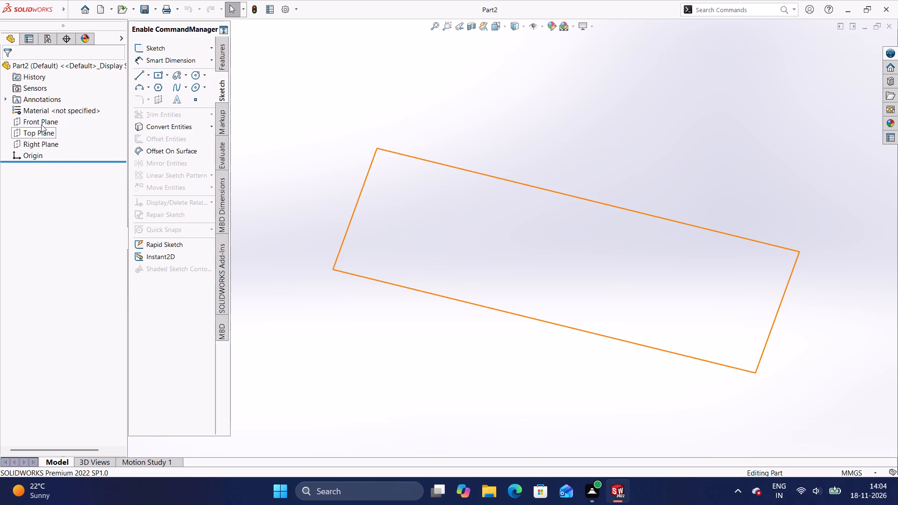
pyautogui.click(41, 124)
pyautogui.click(49, 114)
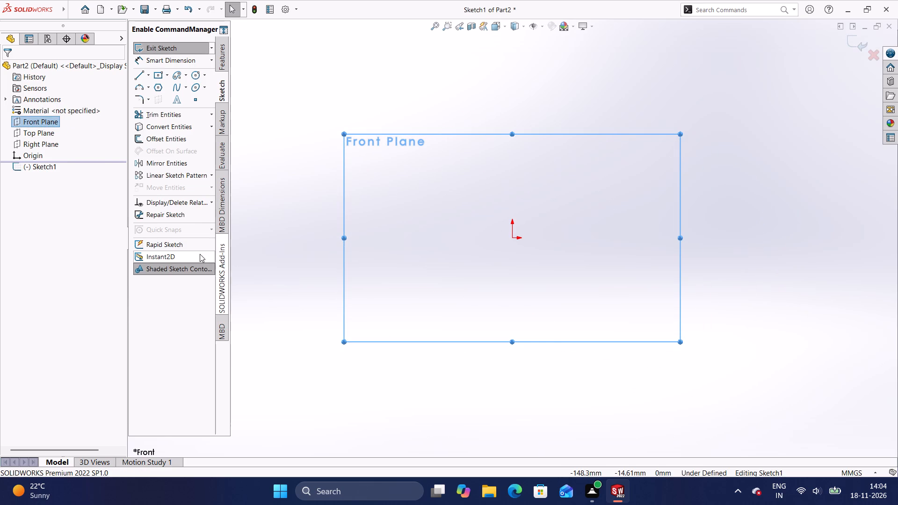
# Sketch a vertical centerline about 169 mm long passing through the origin.
pyautogui.click(148, 75)
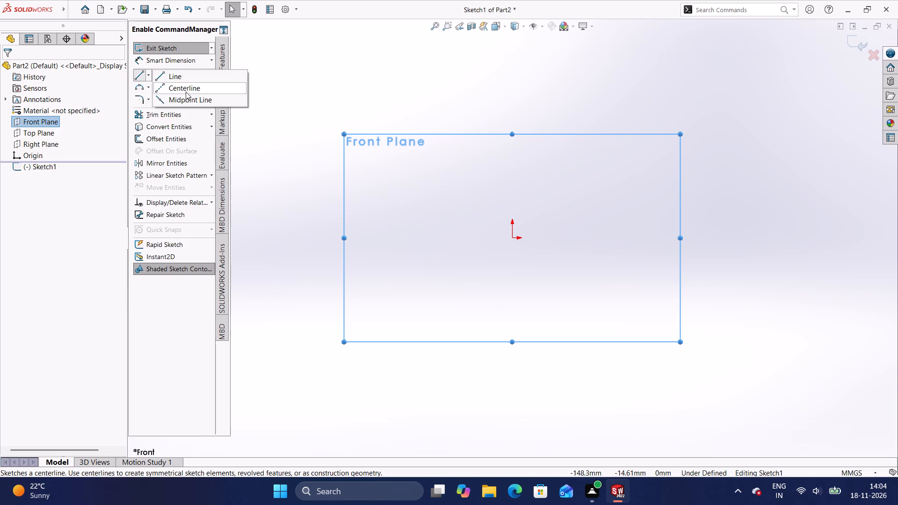
pyautogui.click(181, 90)
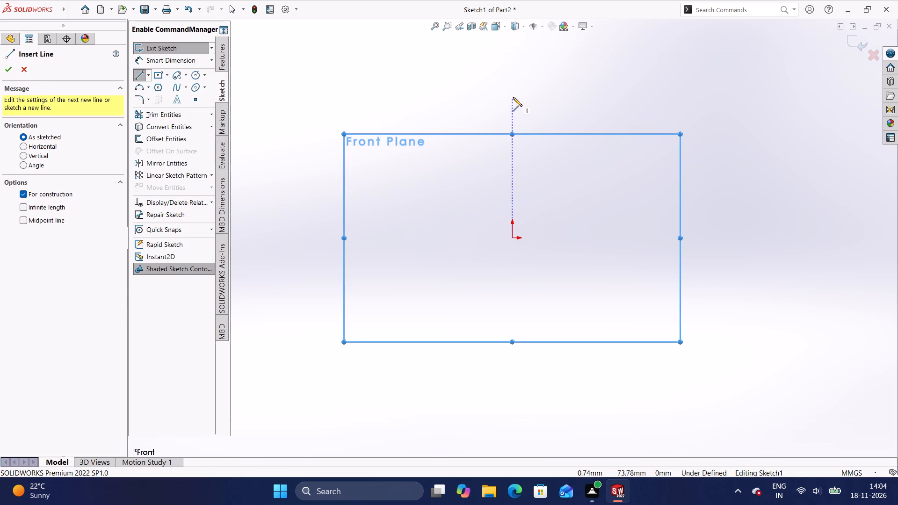
pyautogui.click(513, 97)
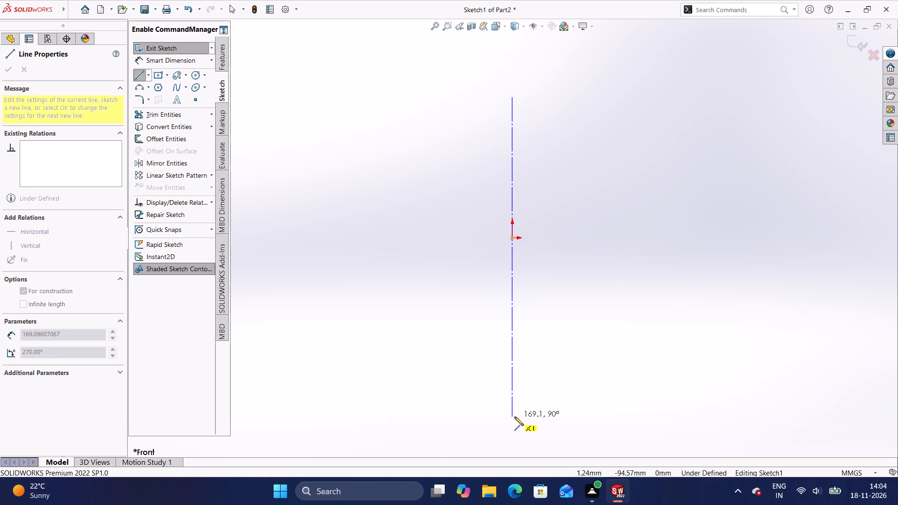
pyautogui.click(514, 417)
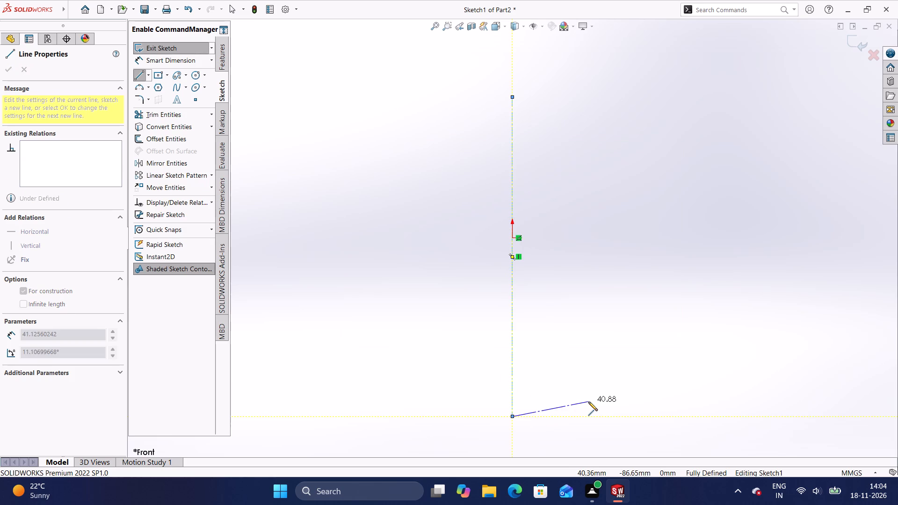
pyautogui.press('Escape')
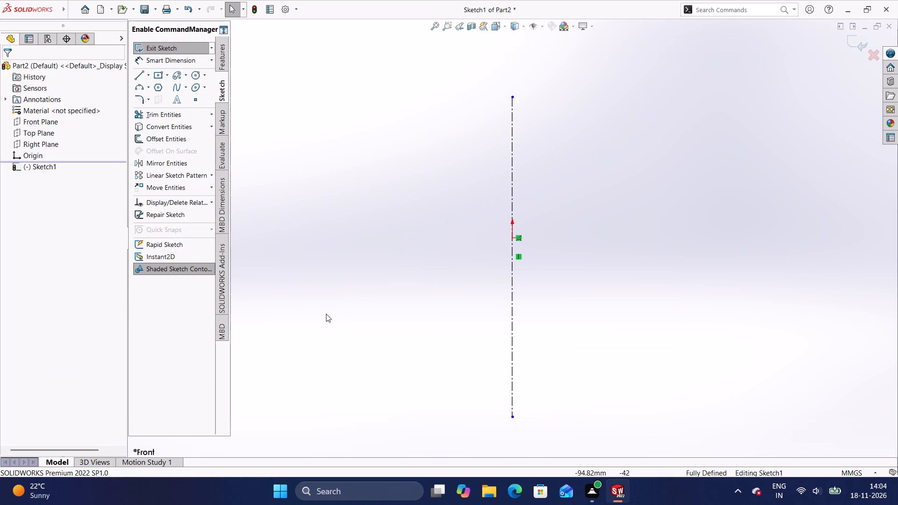
# Sketch a horizontal centerline through the origin, extending about 120 mm to either side of it.
pyautogui.click(150, 73)
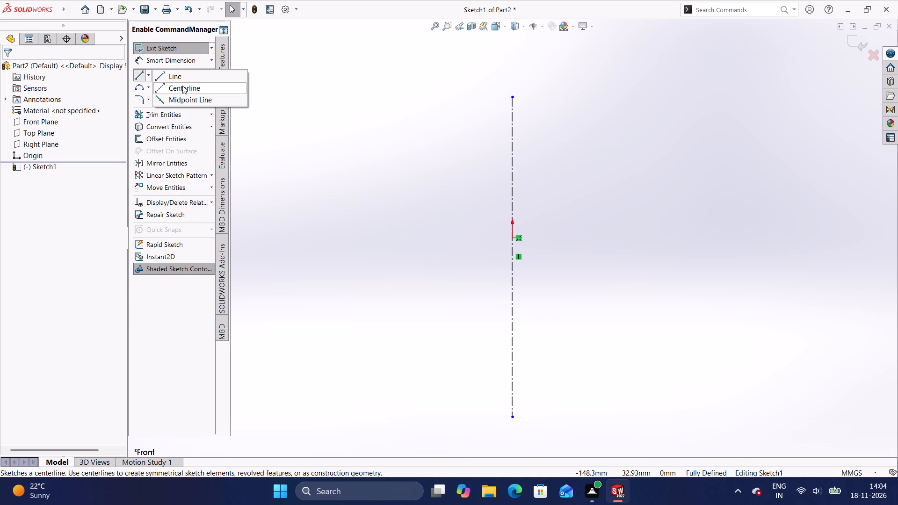
pyautogui.click(185, 88)
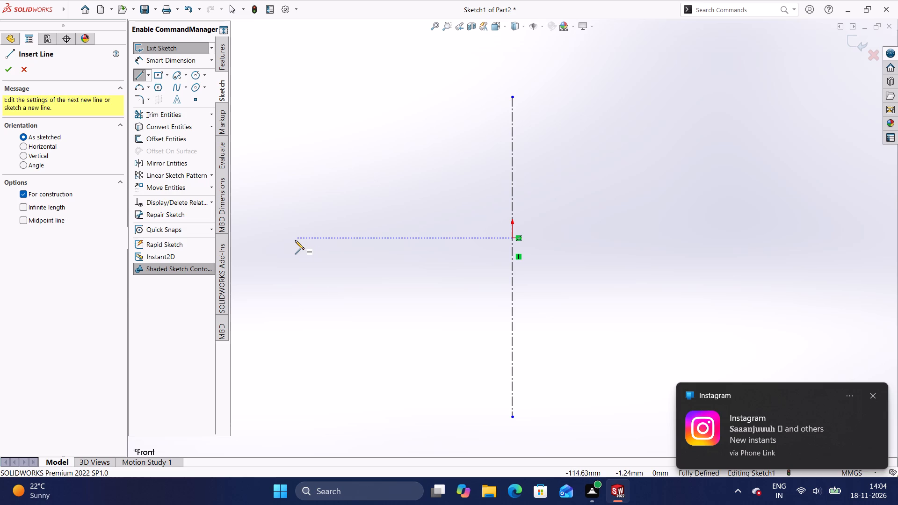
pyautogui.click(283, 239)
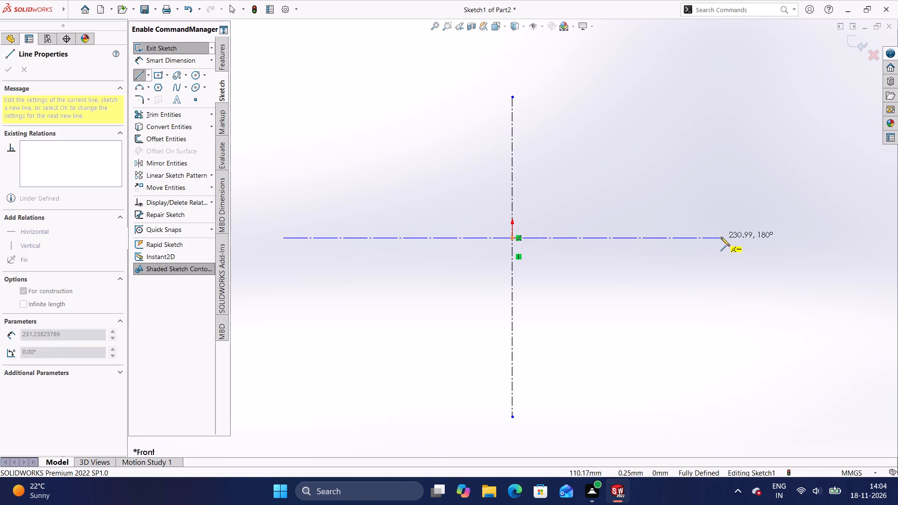
pyautogui.click(737, 236)
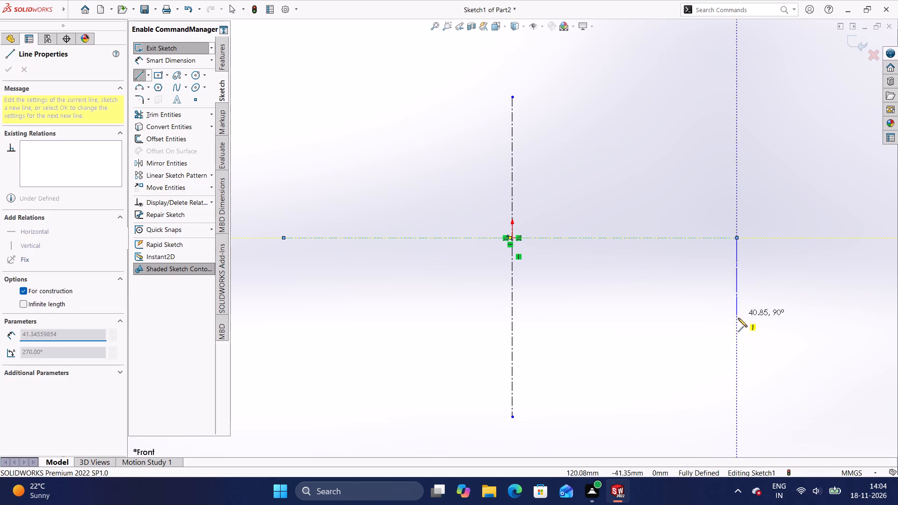
pyautogui.press('Escape')
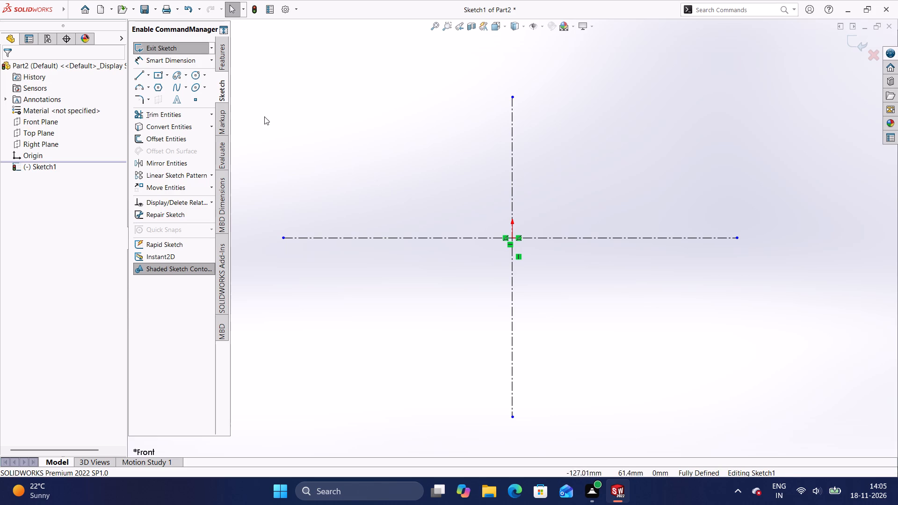
# Sketch a circle centred on the origin with a radius of about 38.6 mm.
pyautogui.click(202, 76)
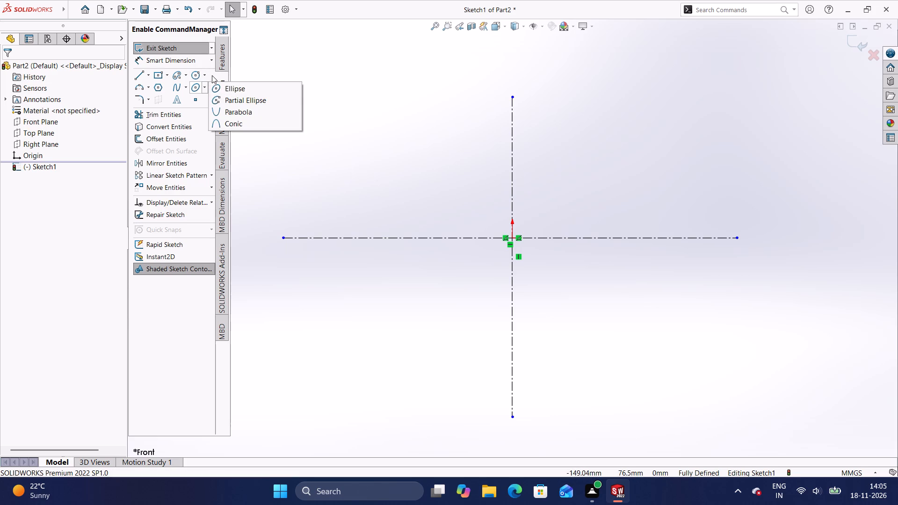
pyautogui.click(203, 72)
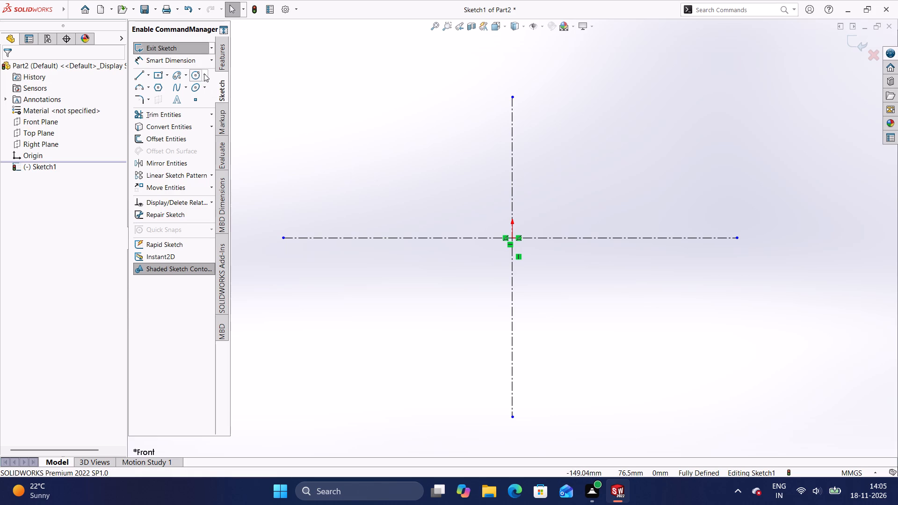
pyautogui.click(204, 73)
pyautogui.click(237, 79)
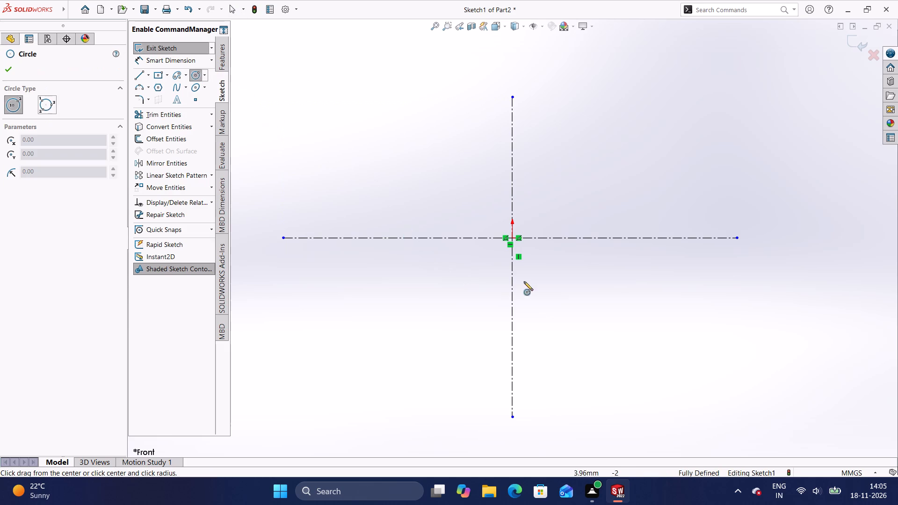
pyautogui.click(512, 238)
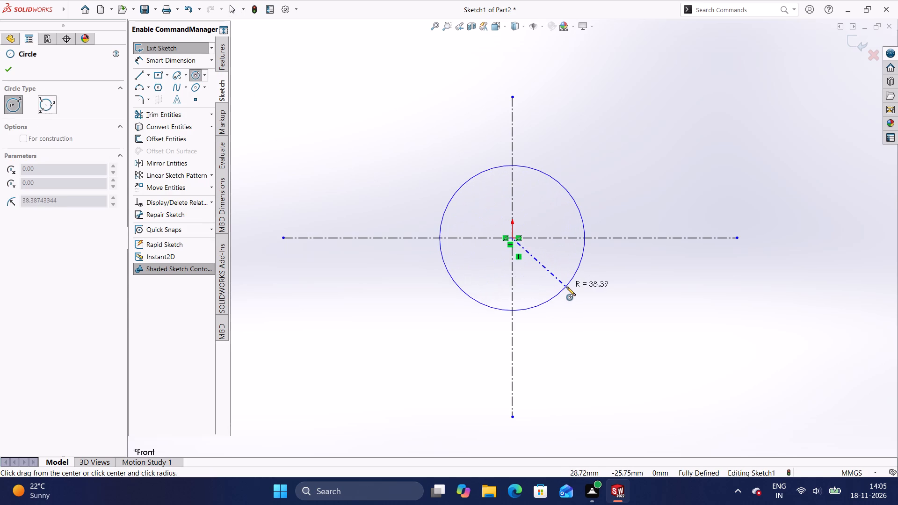
pyautogui.click(566, 287)
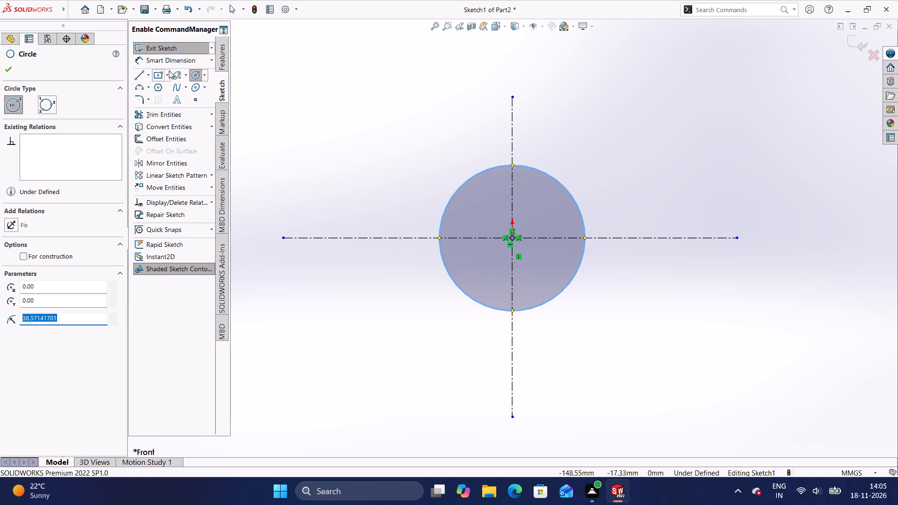
# Dimension the circle's diameter with Smart Dimension and set it to 65 mm.
pyautogui.click(172, 62)
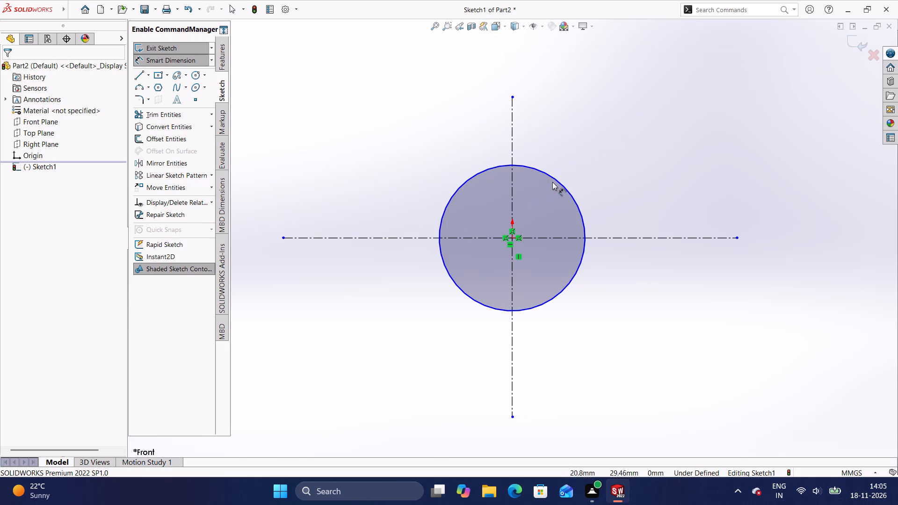
pyautogui.click(576, 203)
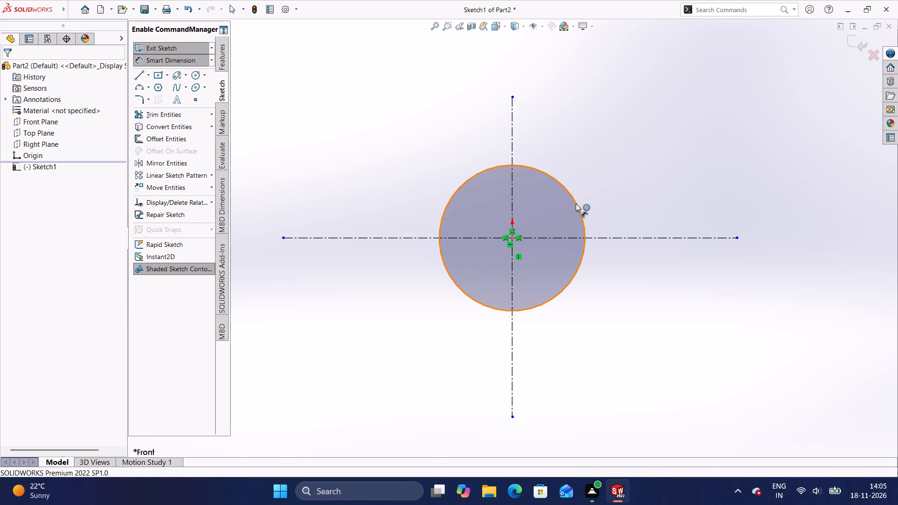
pyautogui.click(681, 105)
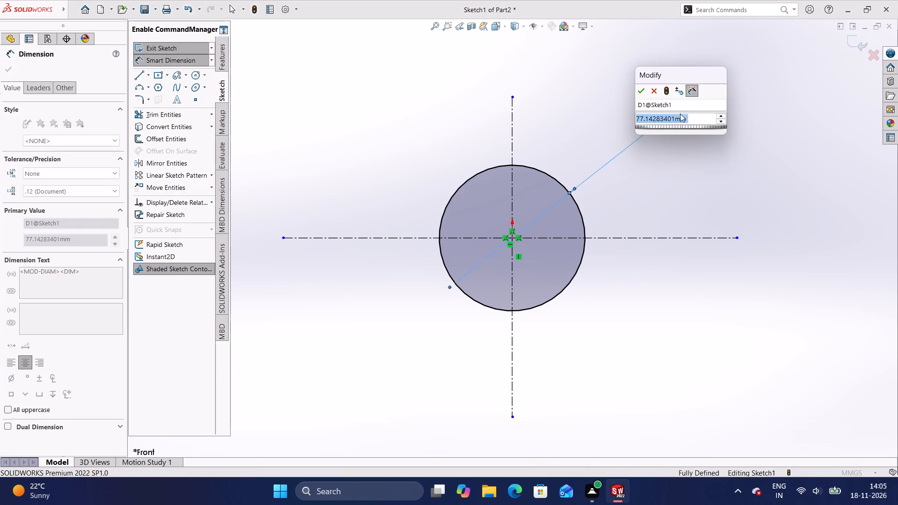
pyautogui.press('BackSpace')
pyautogui.press('BackSpace')
pyautogui.press('BackSpace')
pyautogui.press('BackSpace')
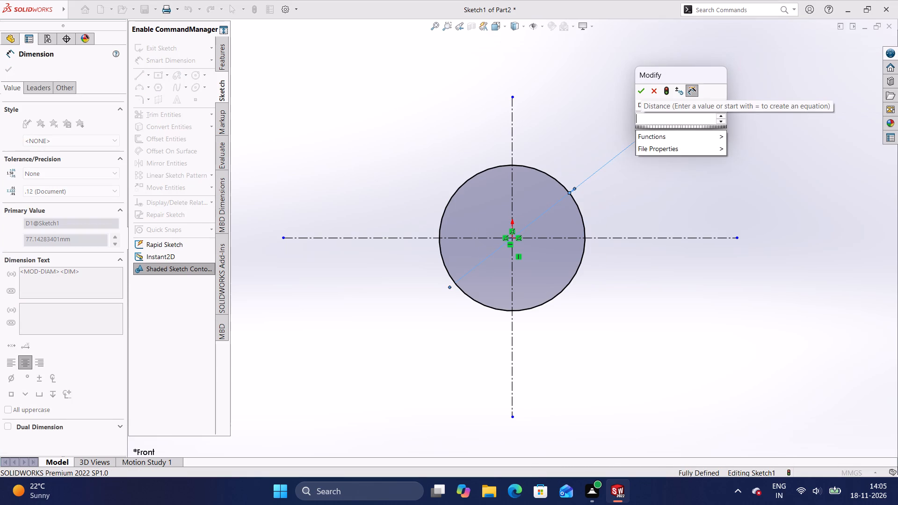
pyautogui.write('65')
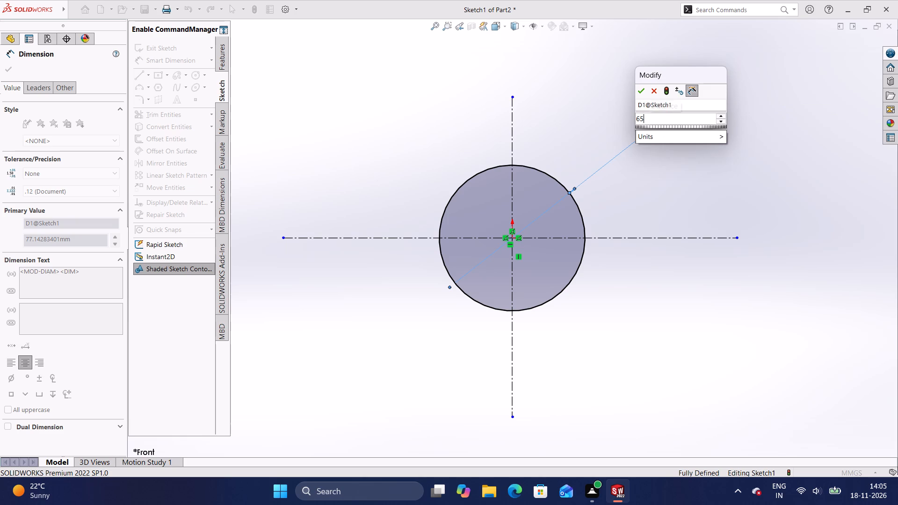
pyautogui.press('Return')
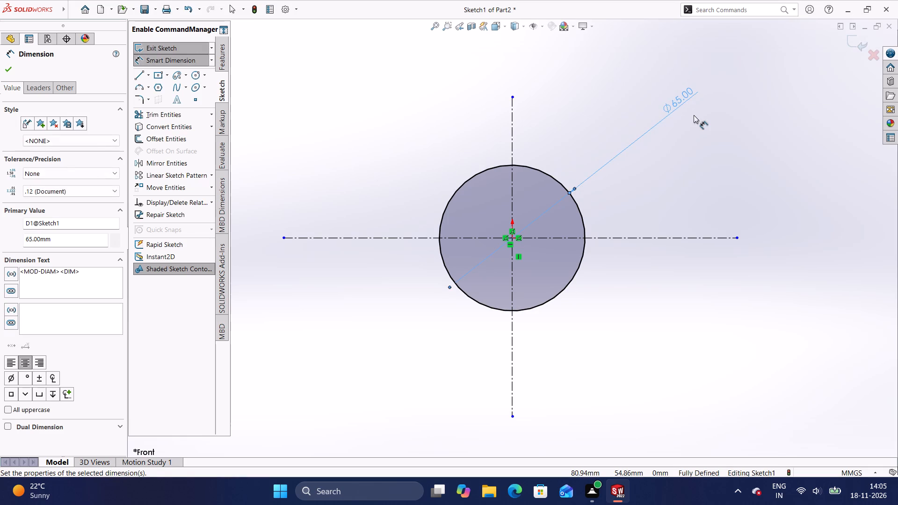
pyautogui.click(694, 115)
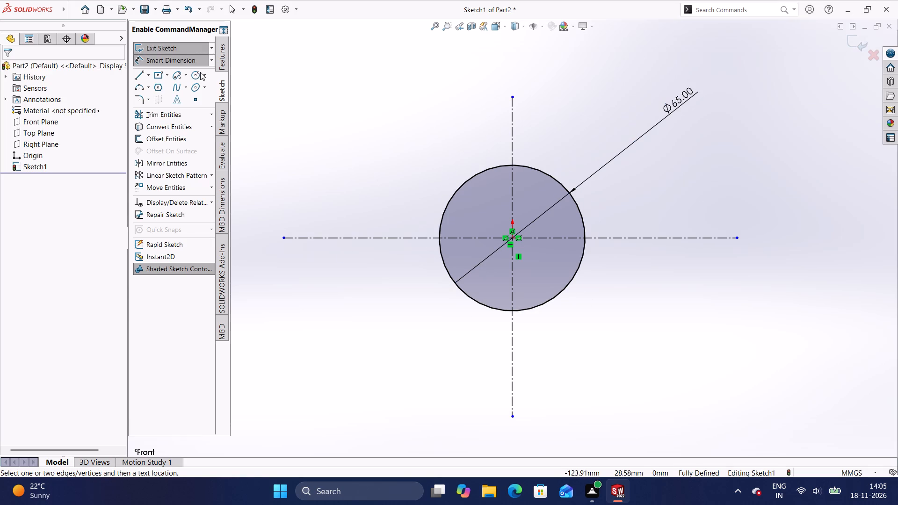
# Sketch a second circle centred on the origin, outside the first, with a radius of about 44.8 mm.
pyautogui.click(195, 72)
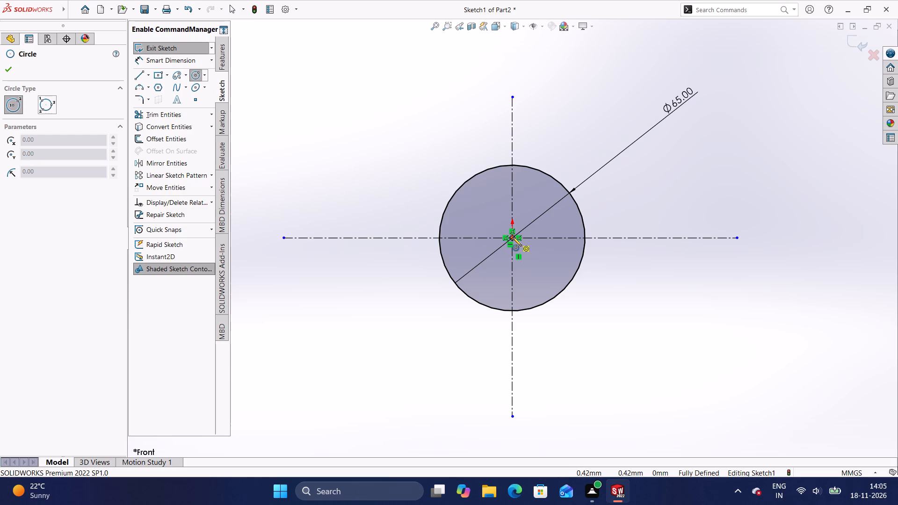
pyautogui.click(513, 237)
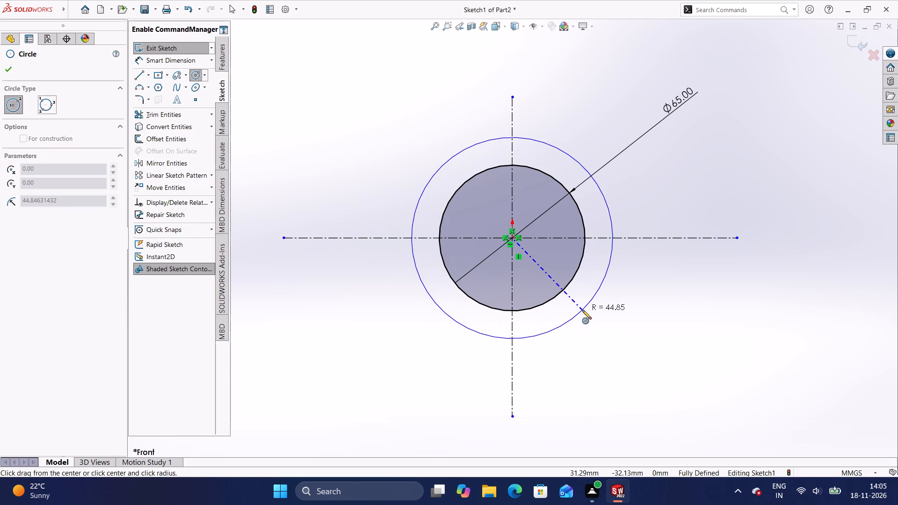
pyautogui.click(582, 310)
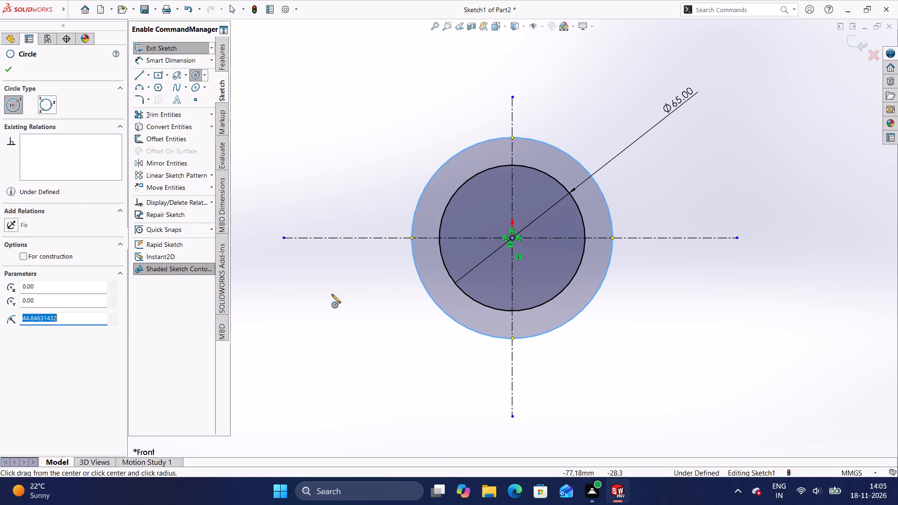
# Dimension the second circle's diameter with Smart Dimension and set it to 52 mm.
pyautogui.click(173, 58)
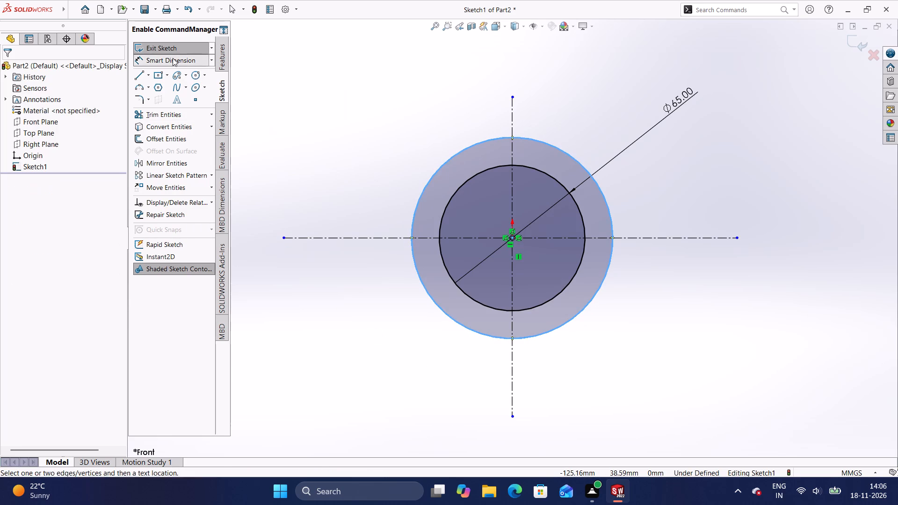
pyautogui.click(608, 207)
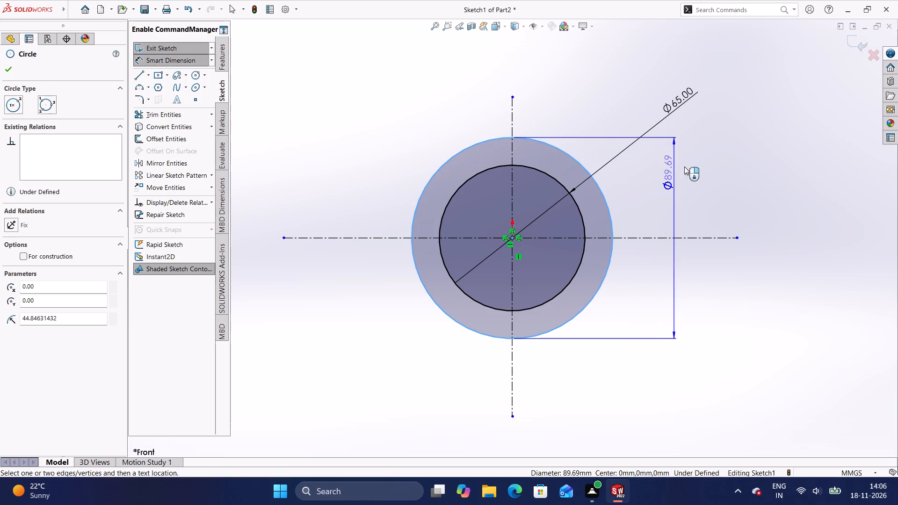
pyautogui.click(737, 114)
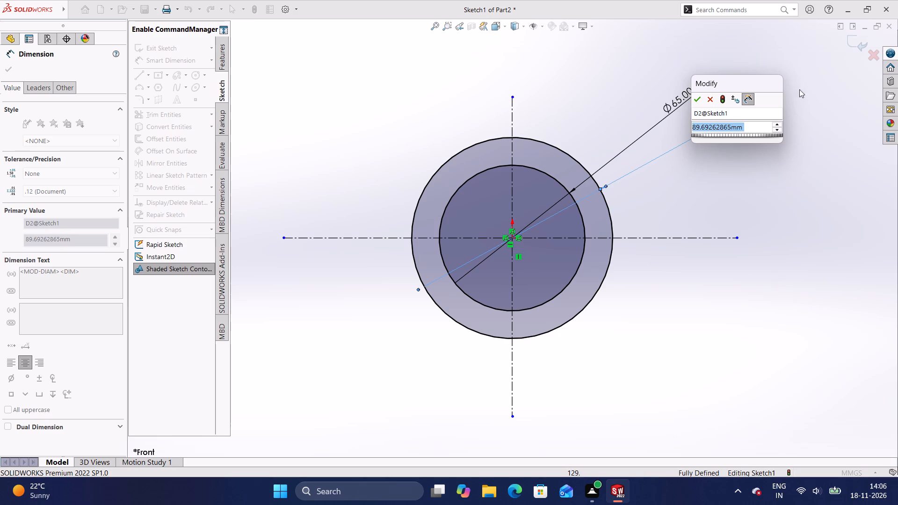
pyautogui.click(748, 127)
pyautogui.press('BackSpace')
pyautogui.press('BackSpace')
pyautogui.press('BackSpace')
pyautogui.press('BackSpace')
pyautogui.press('BackSpace')
pyautogui.press('BackSpace')
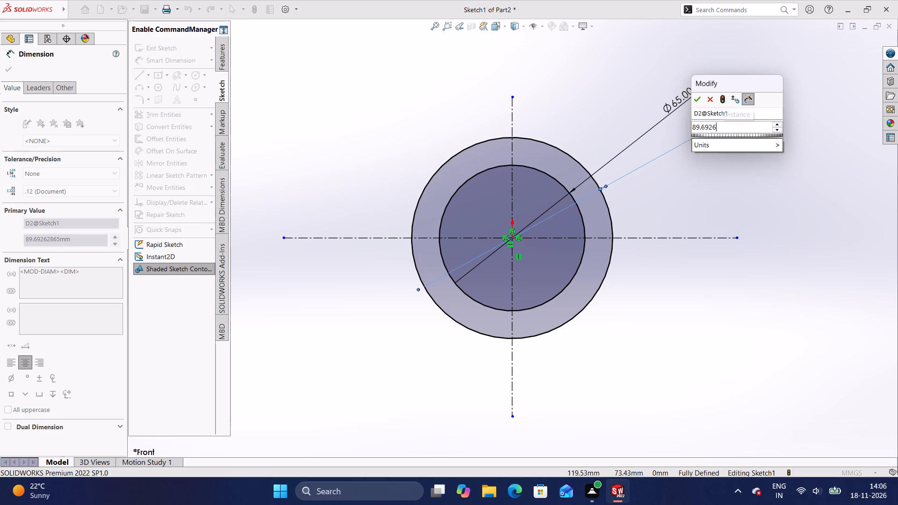
pyautogui.press('BackSpace')
pyautogui.press('BackSpace')
pyautogui.press('BackSpace')
pyautogui.press('BackSpace')
pyautogui.press('BackSpace')
pyautogui.press('BackSpace')
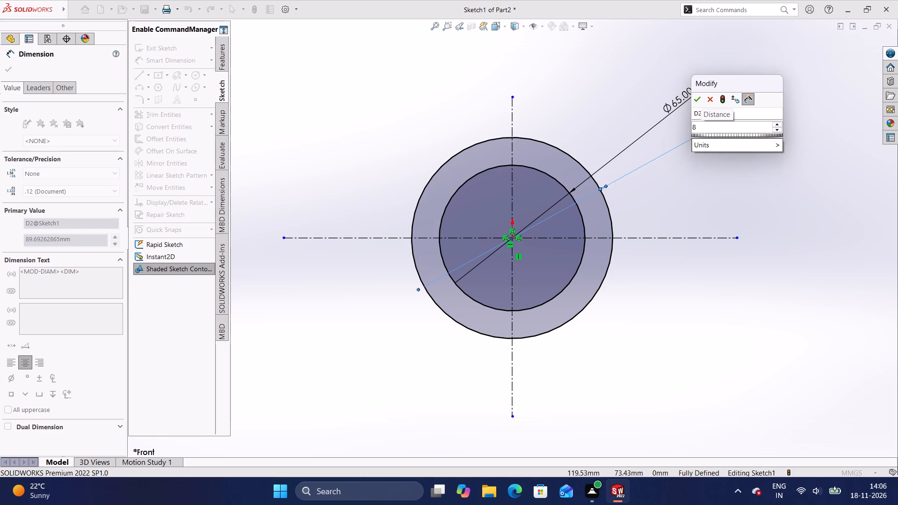
pyautogui.press('BackSpace')
pyautogui.write('52')
pyautogui.press('Return')
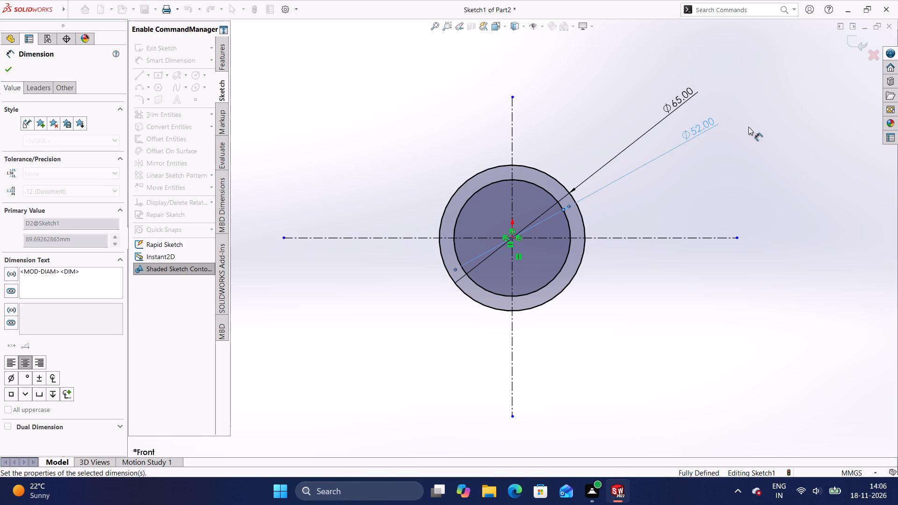
# Sketch a small circle with a radius of about 5.9 mm above the 65 mm circle, right of the vertical centerline.
pyautogui.click(748, 127)
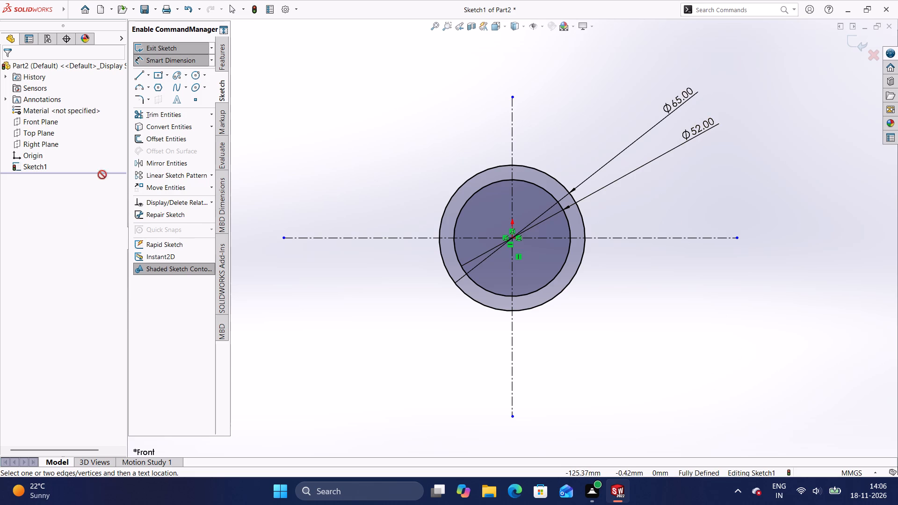
pyautogui.click(198, 76)
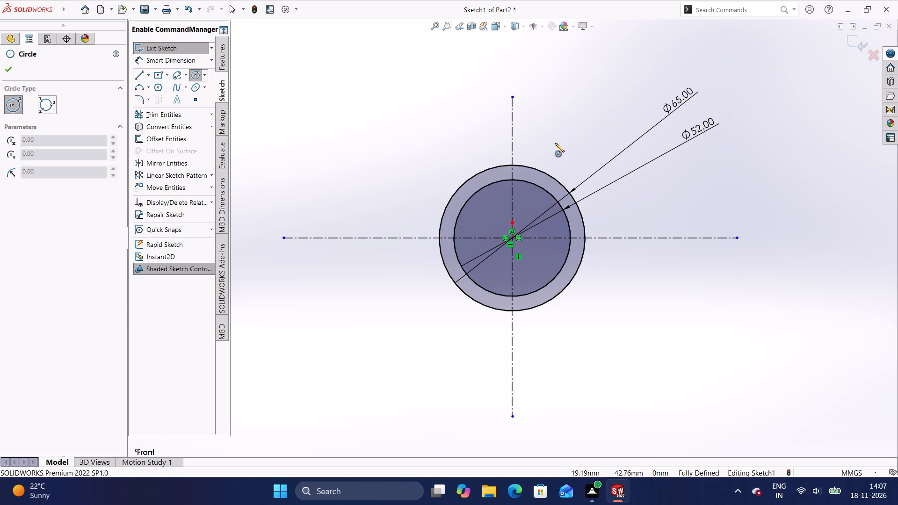
pyautogui.click(555, 143)
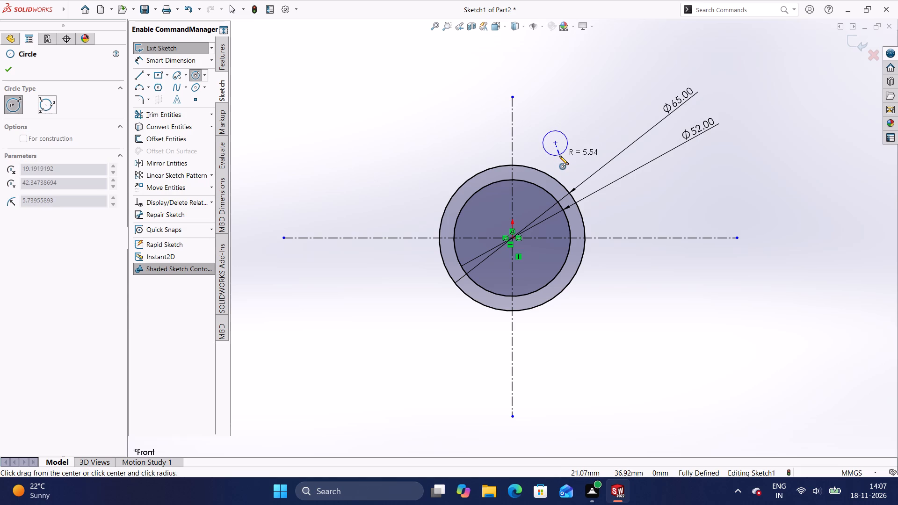
pyautogui.click(559, 156)
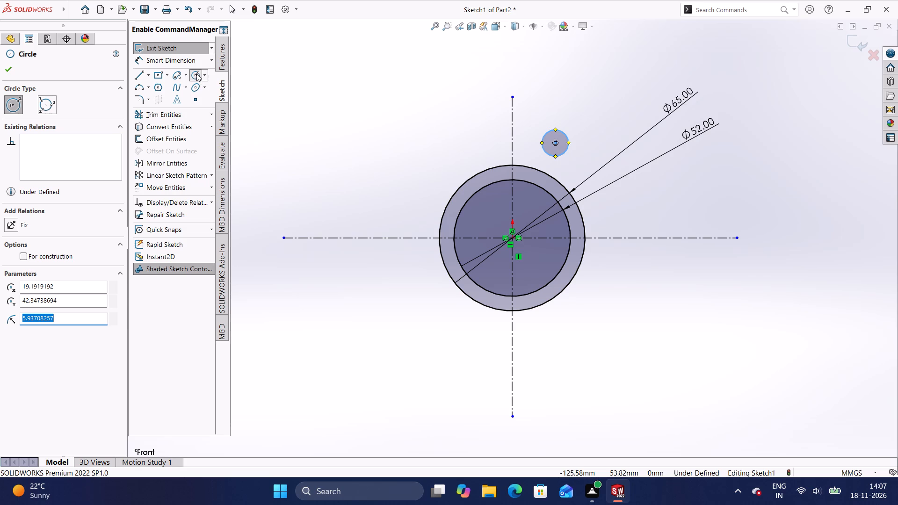
pyautogui.click(196, 73)
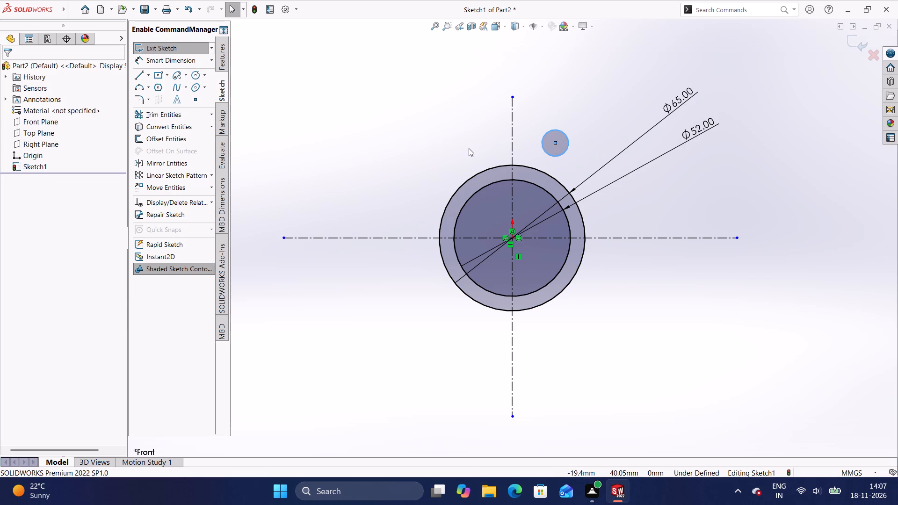
pyautogui.click(461, 144)
# Sketch another small circle with a radius of about 5.3 mm above the 65 mm circle, left of the vertical centerline.
pyautogui.click(193, 75)
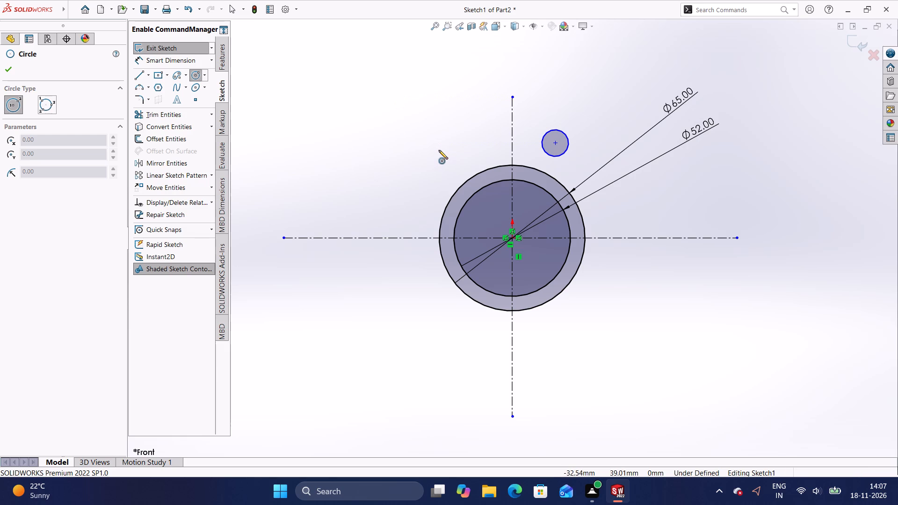
pyautogui.click(436, 149)
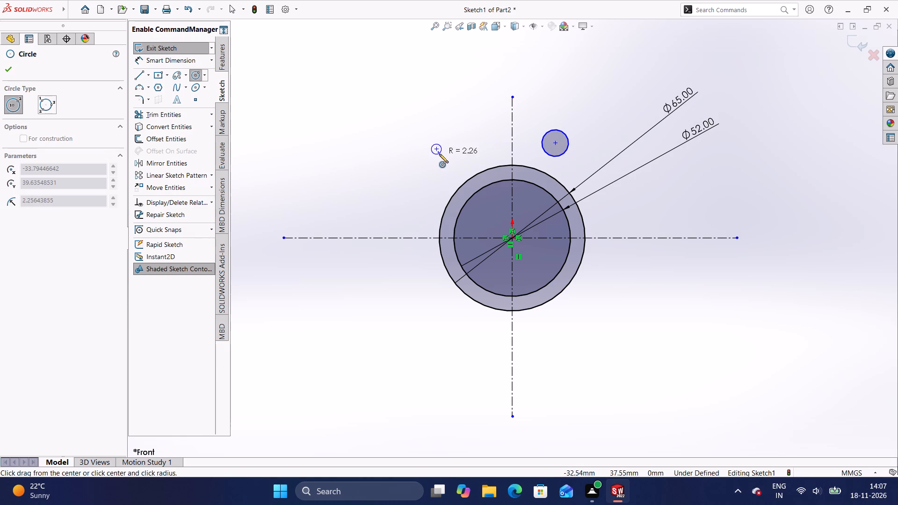
pyautogui.click(442, 159)
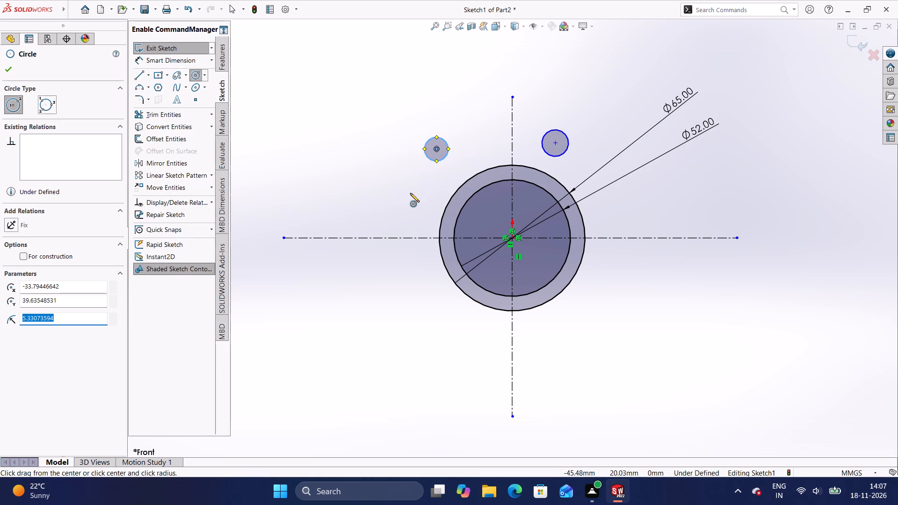
pyautogui.press('Escape')
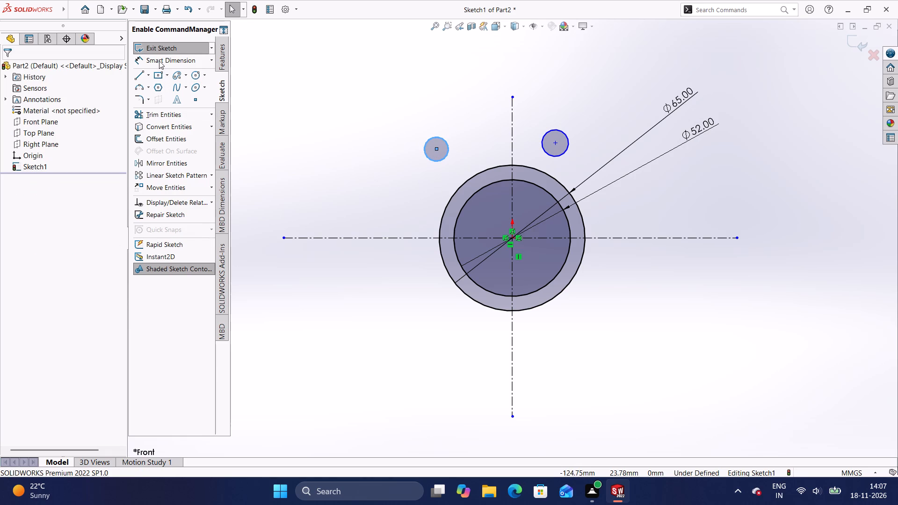
# Dimension the diameter of the small circle right of the vertical centerline with Smart Dimension and set it to 13 mm.
pyautogui.click(158, 59)
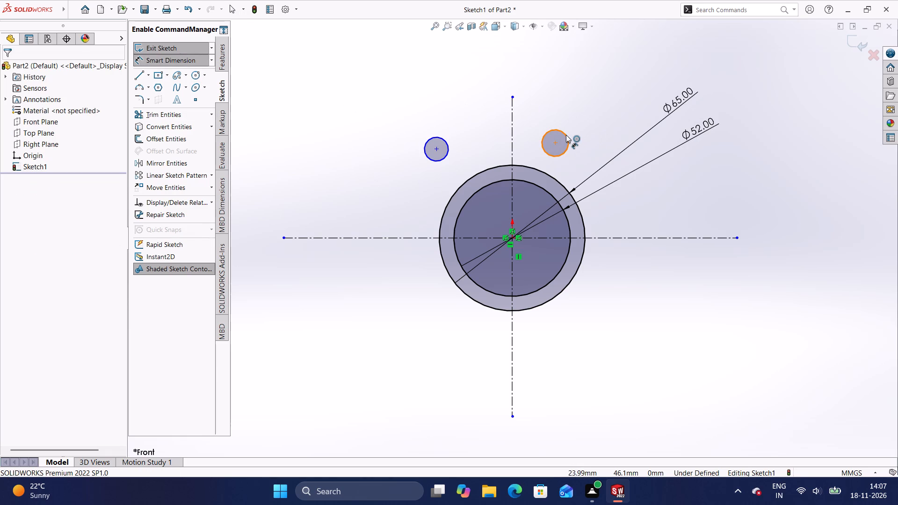
pyautogui.click(566, 135)
pyautogui.click(597, 81)
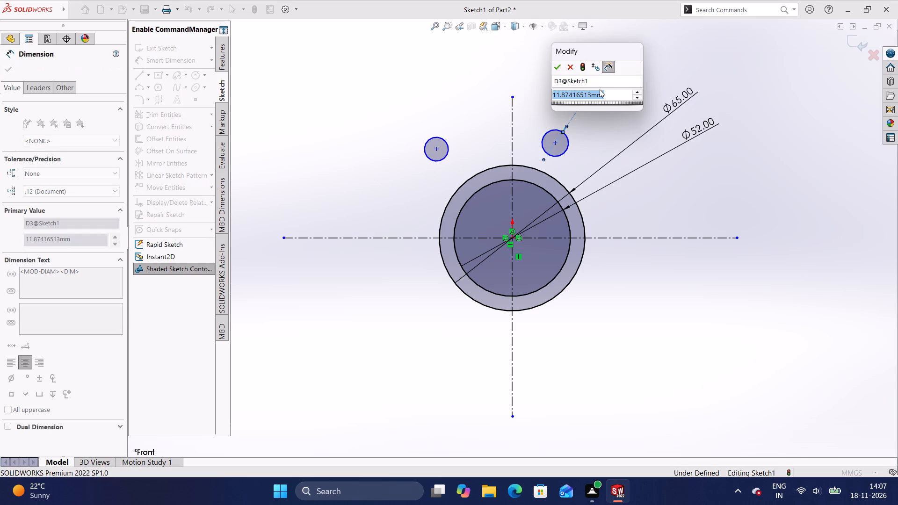
pyautogui.press('BackSpace')
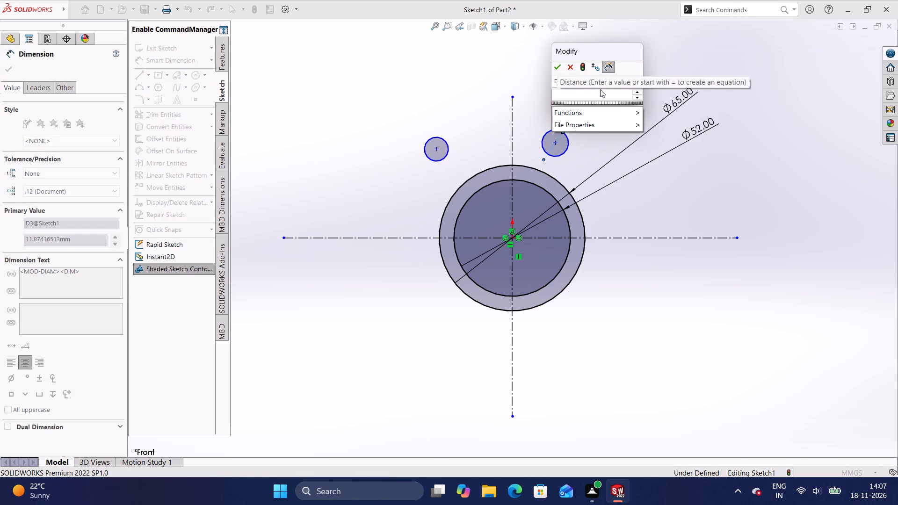
pyautogui.write('13')
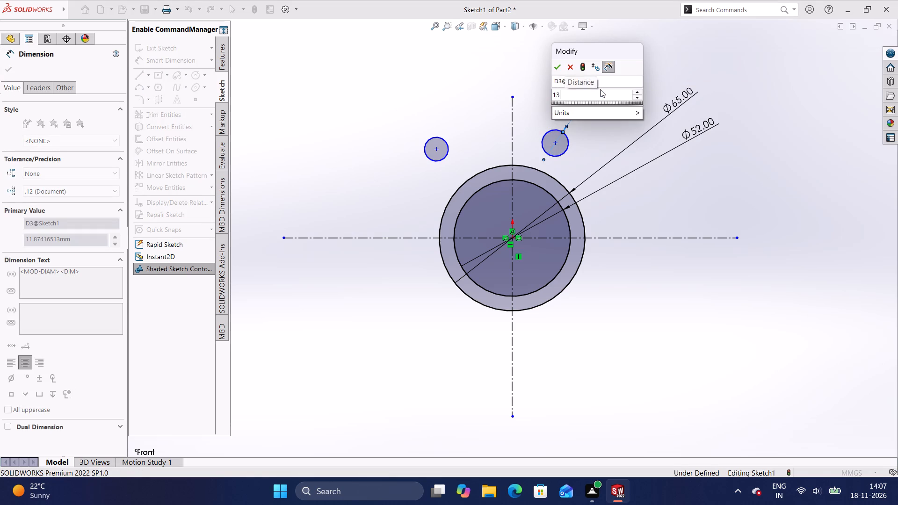
pyautogui.press('Return')
pyautogui.click(614, 113)
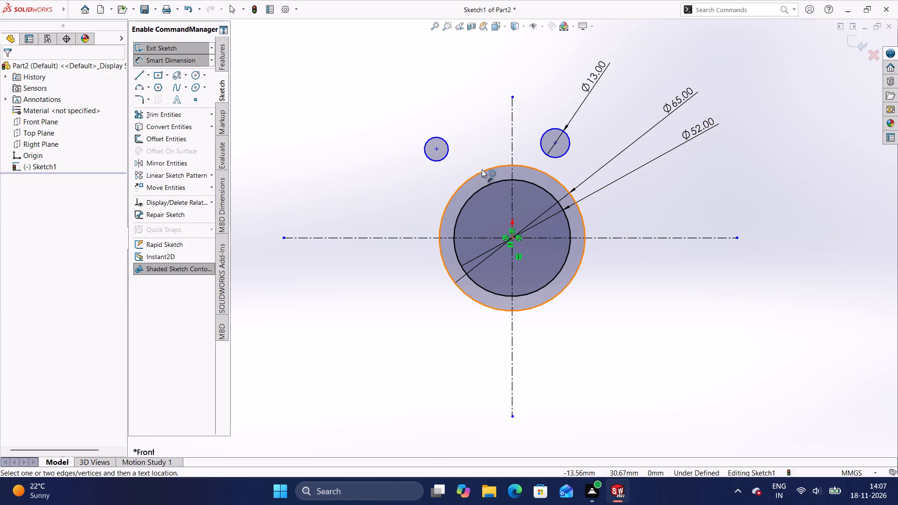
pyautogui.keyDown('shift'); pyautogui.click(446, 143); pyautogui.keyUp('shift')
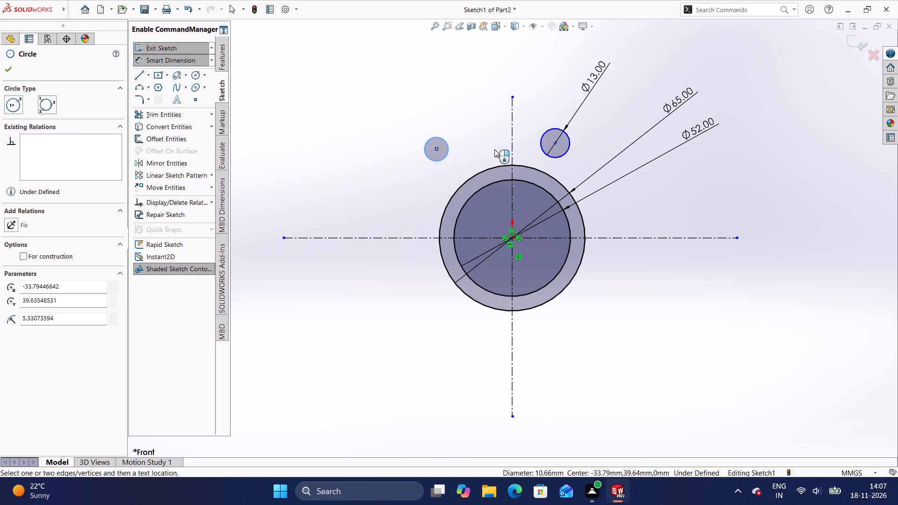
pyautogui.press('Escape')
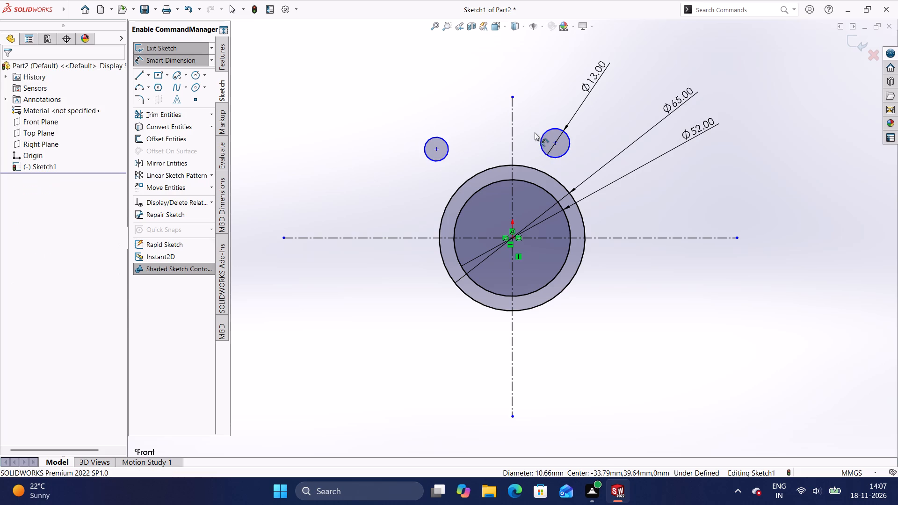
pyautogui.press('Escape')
# Add an Equal relation between the two small circles above the 65 mm circle.
pyautogui.keyDown('shift'); pyautogui.click(447, 143); pyautogui.keyUp('shift')
pyautogui.keyDown('shift'); pyautogui.click(543, 150); pyautogui.keyUp('shift')
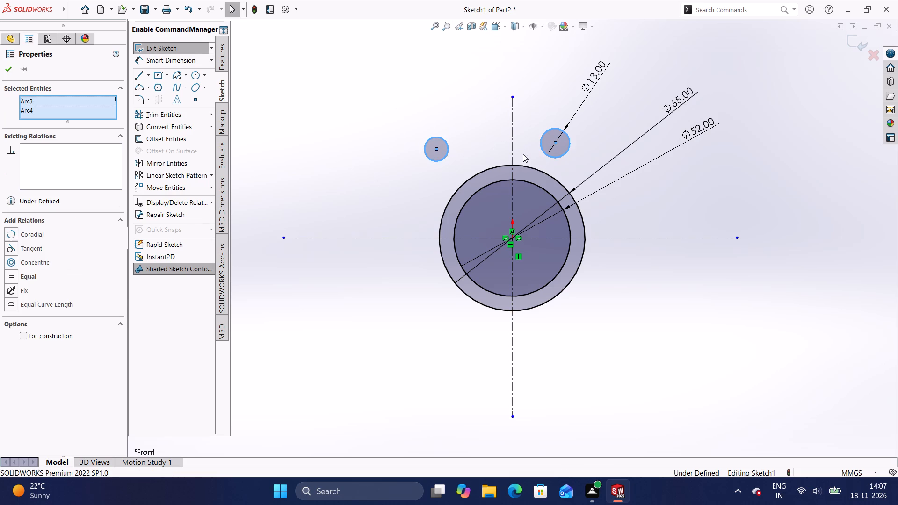
pyautogui.keyDown('shift'); pyautogui.click(13, 278); pyautogui.keyUp('shift')
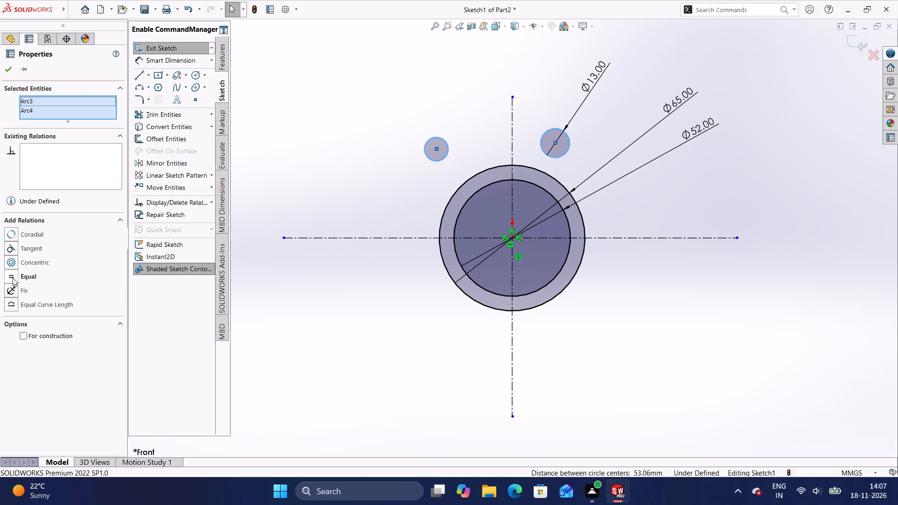
pyautogui.click(265, 322)
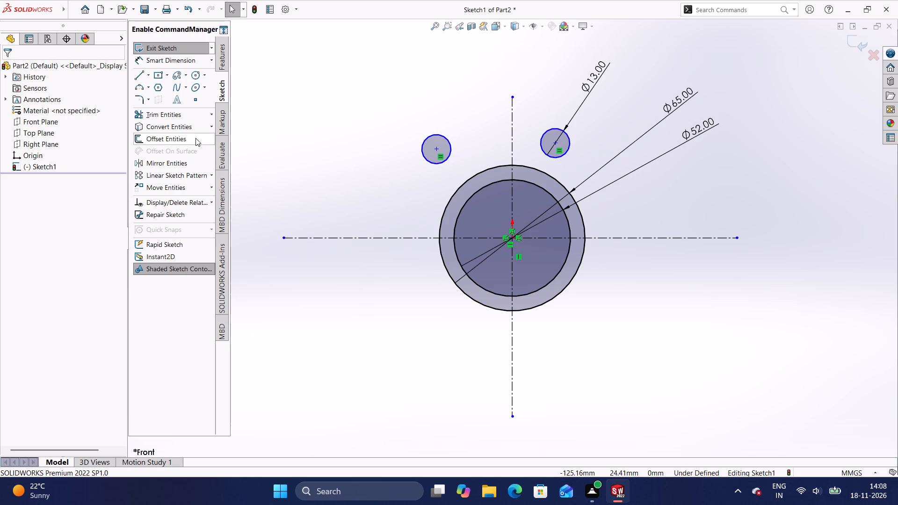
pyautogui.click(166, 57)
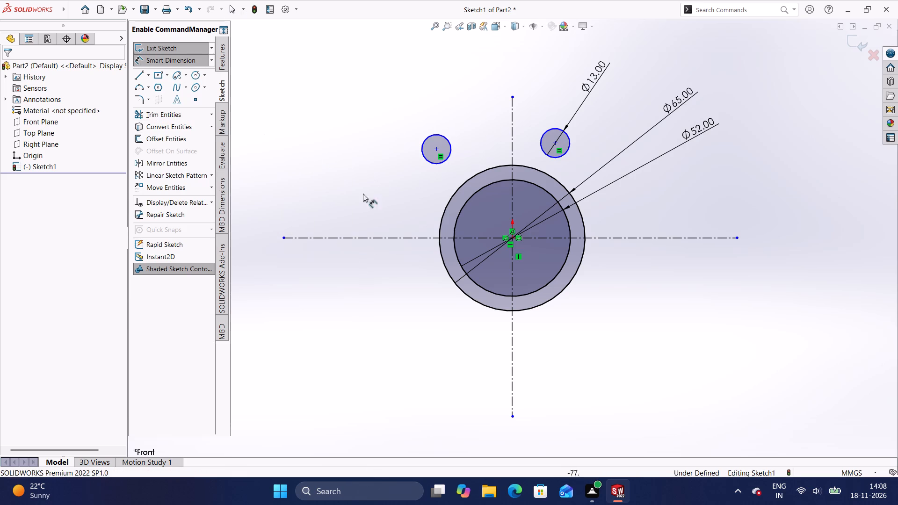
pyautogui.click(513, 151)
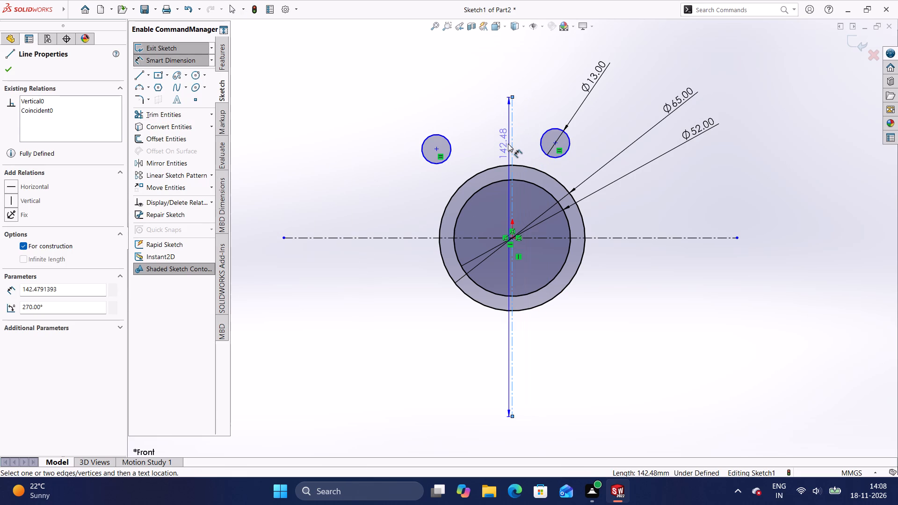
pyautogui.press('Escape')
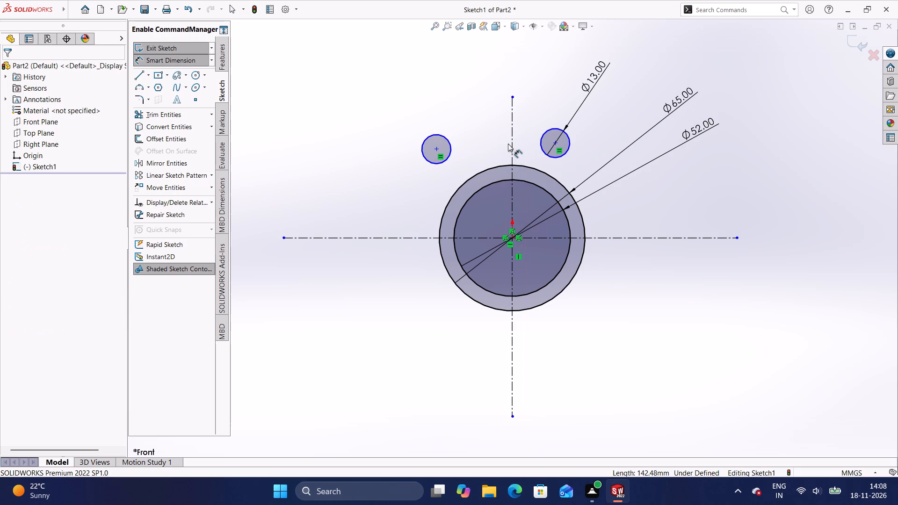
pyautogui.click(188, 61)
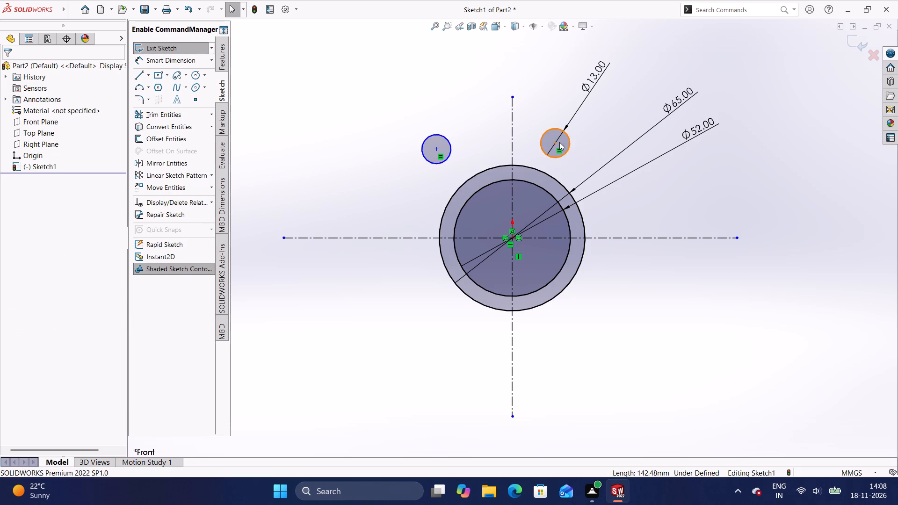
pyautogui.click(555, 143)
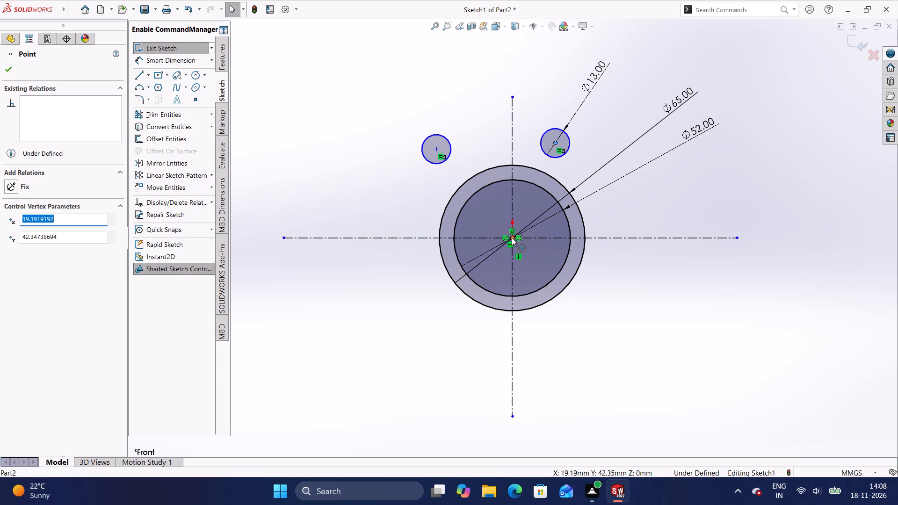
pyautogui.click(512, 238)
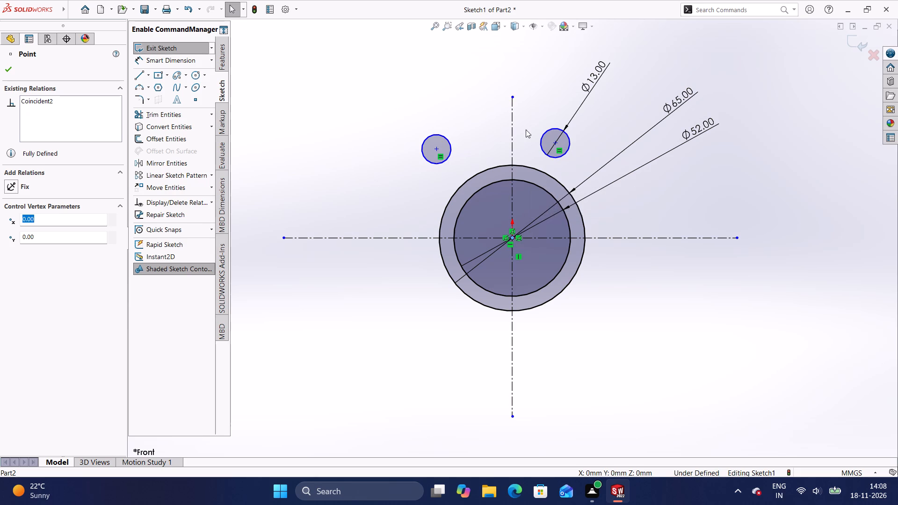
# Dimension the horizontal distance from the origin to the centre of the right small circle and set it to 15 mm.
pyautogui.click(202, 60)
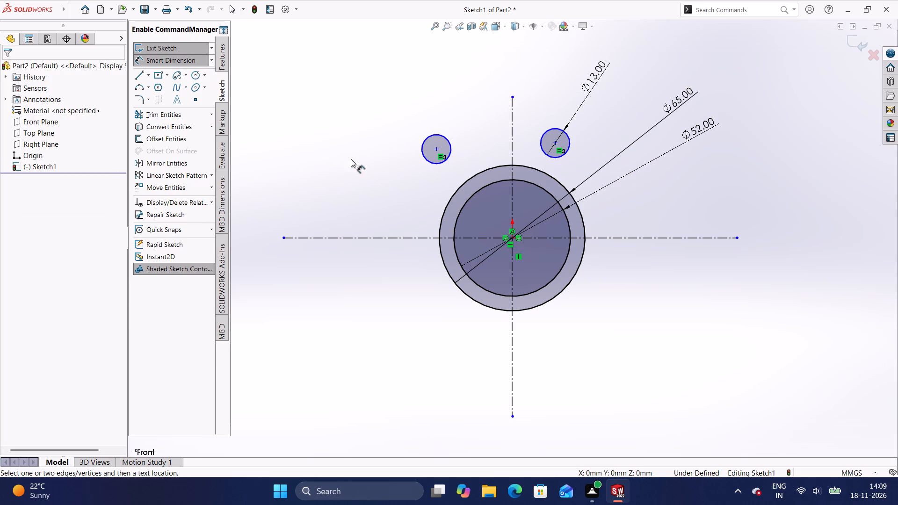
pyautogui.click(512, 236)
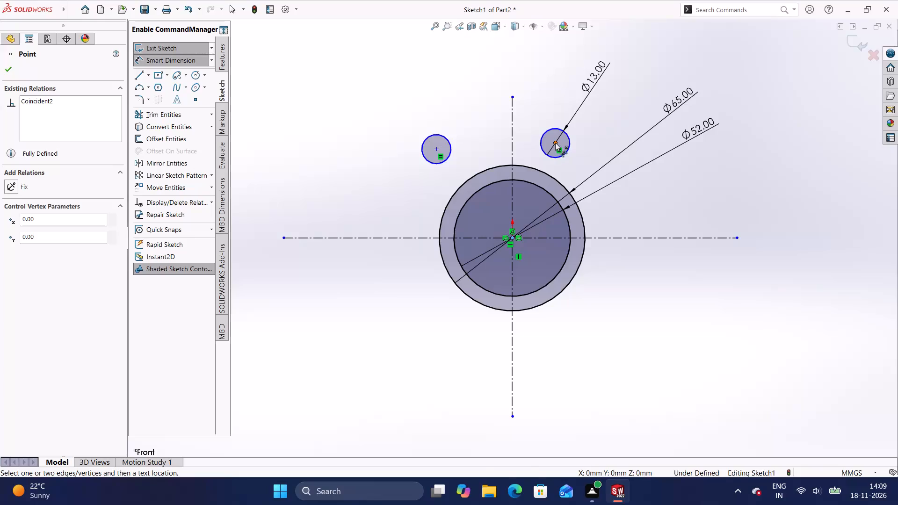
pyautogui.click(555, 143)
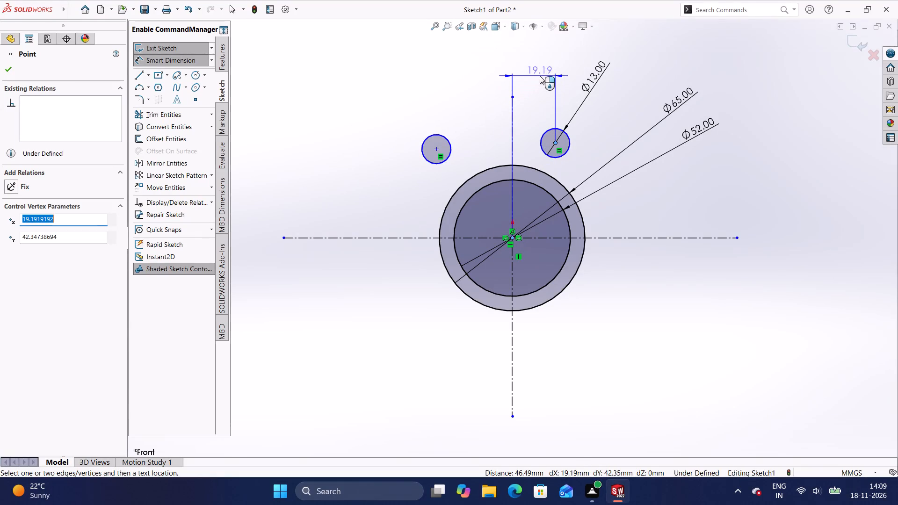
pyautogui.click(540, 76)
pyautogui.press('BackSpace')
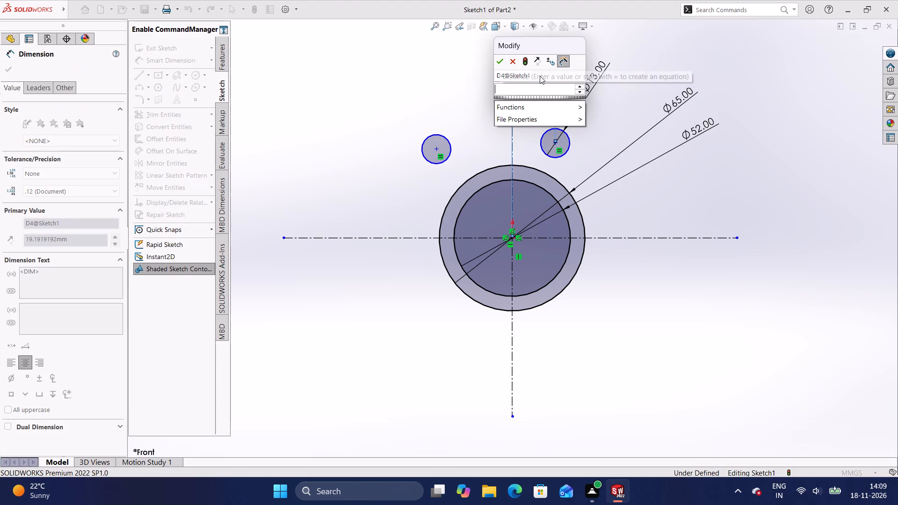
pyautogui.write('15')
pyautogui.press('Return')
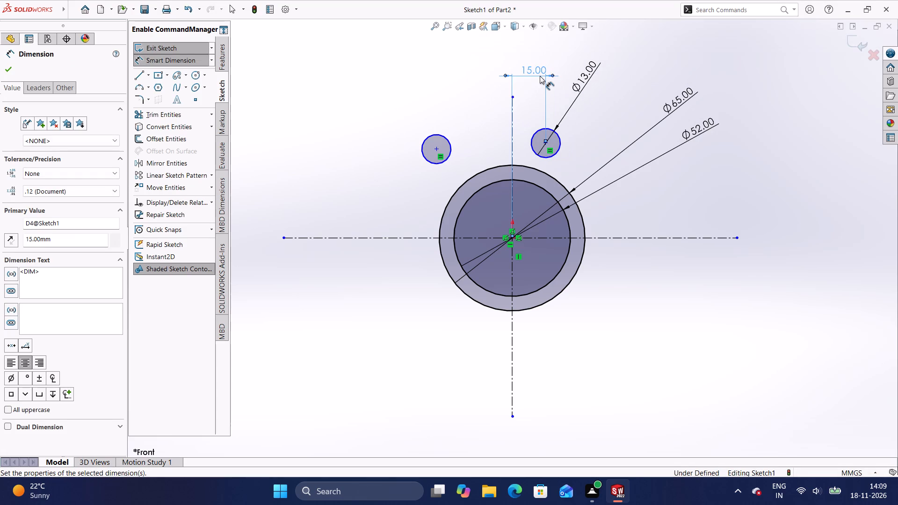
pyautogui.click(537, 100)
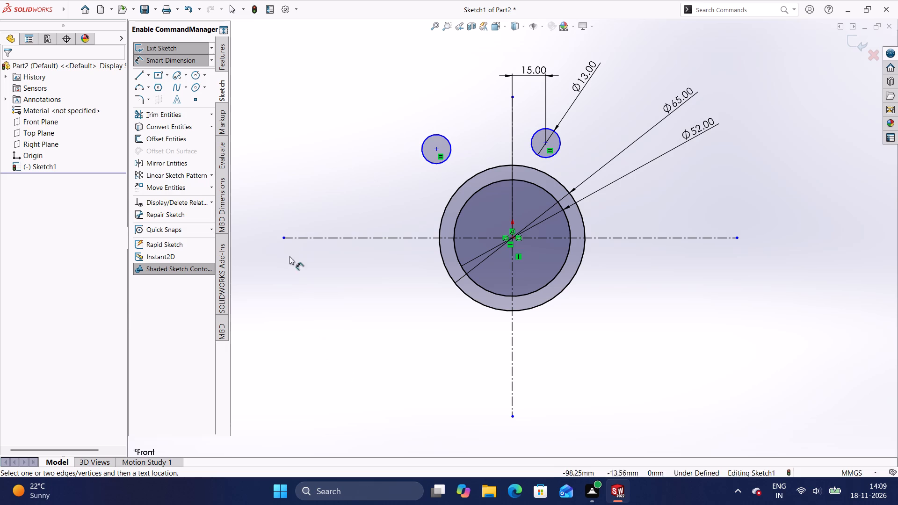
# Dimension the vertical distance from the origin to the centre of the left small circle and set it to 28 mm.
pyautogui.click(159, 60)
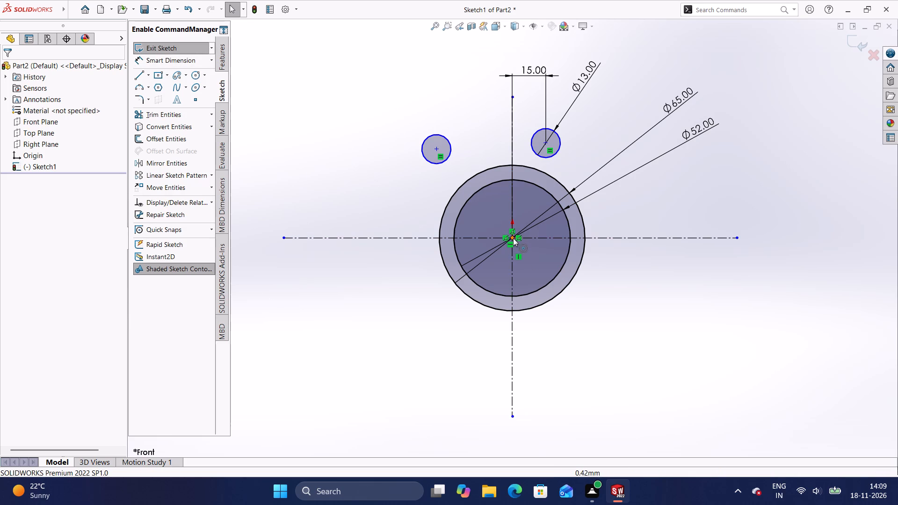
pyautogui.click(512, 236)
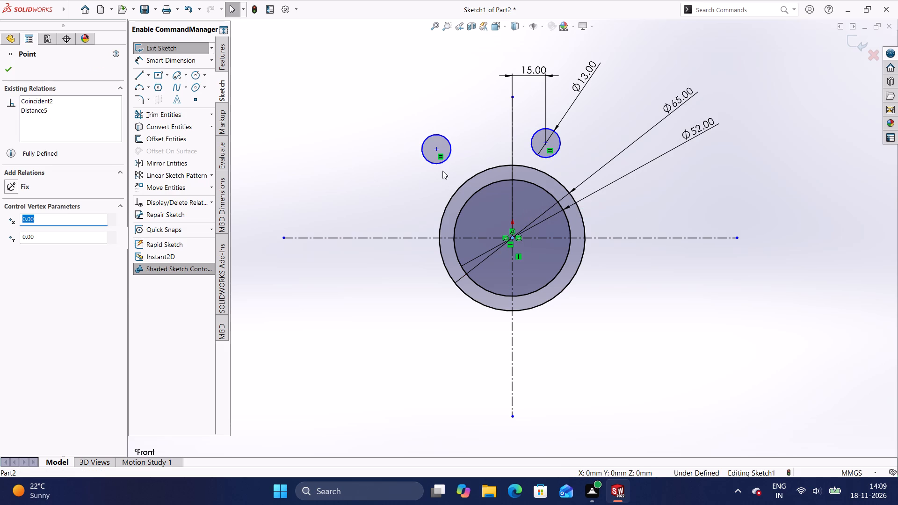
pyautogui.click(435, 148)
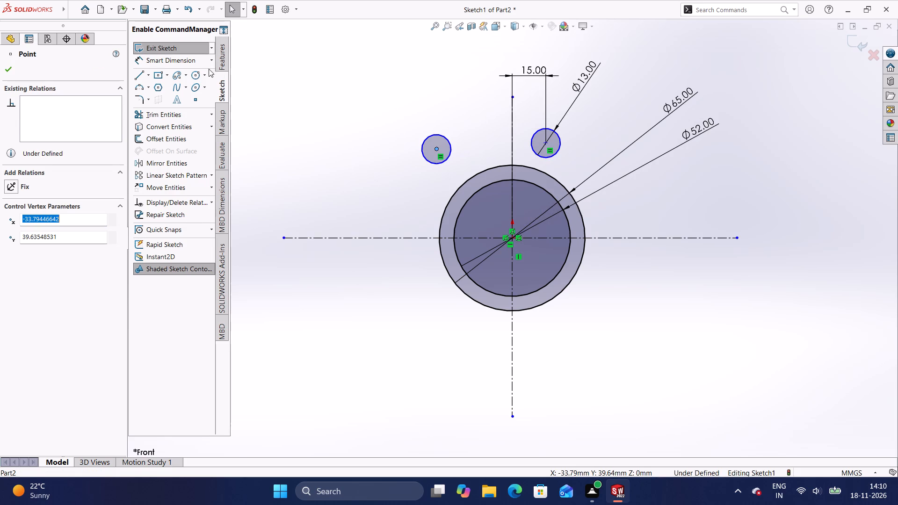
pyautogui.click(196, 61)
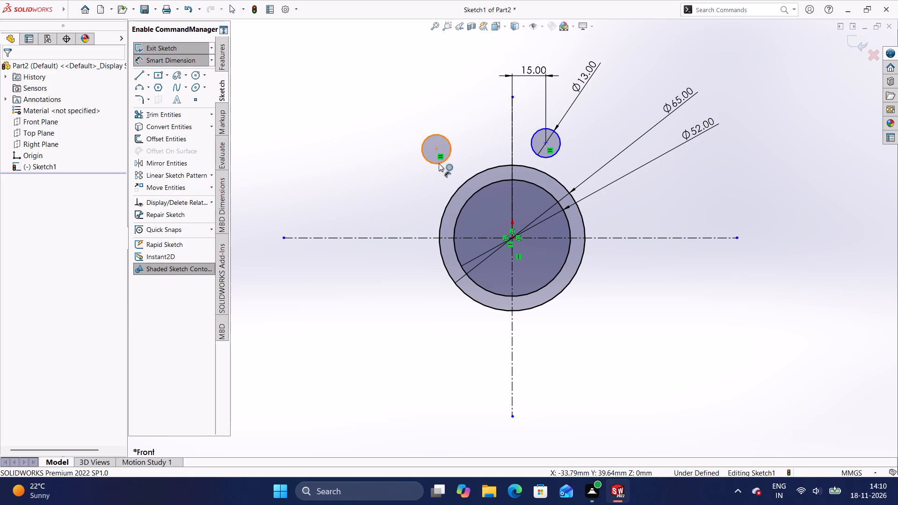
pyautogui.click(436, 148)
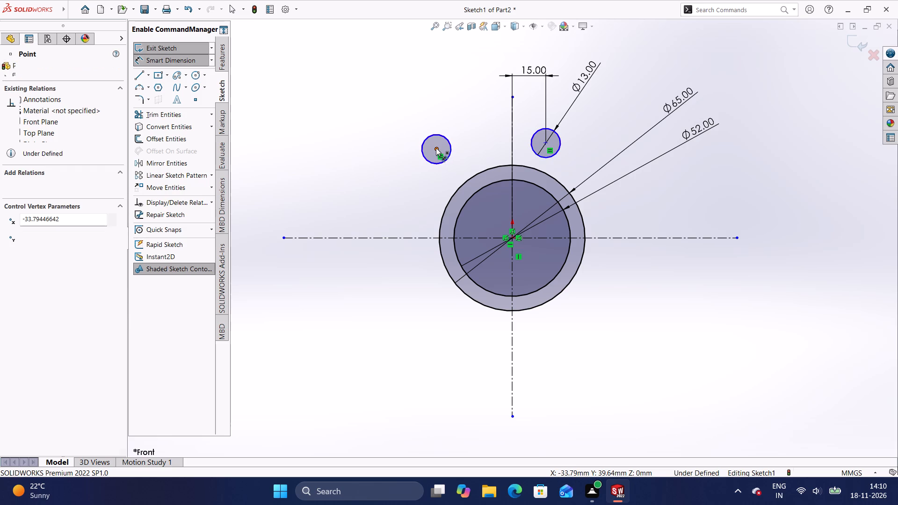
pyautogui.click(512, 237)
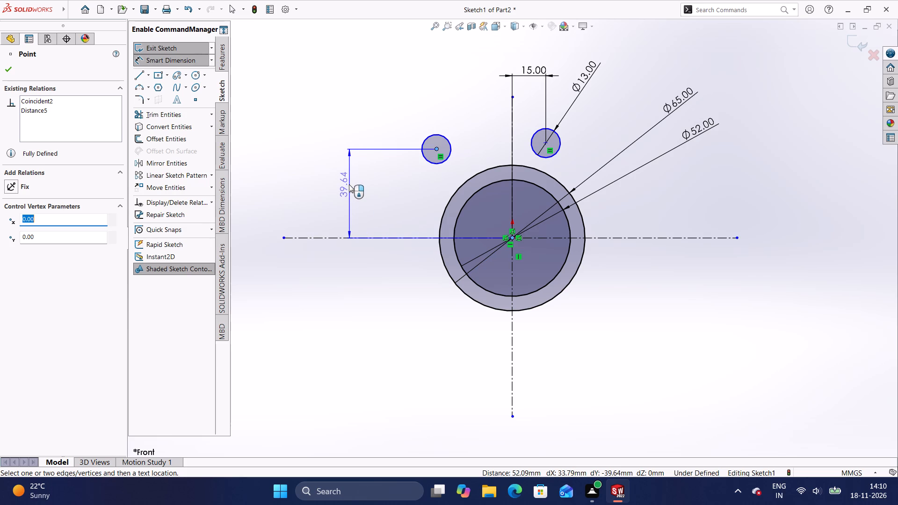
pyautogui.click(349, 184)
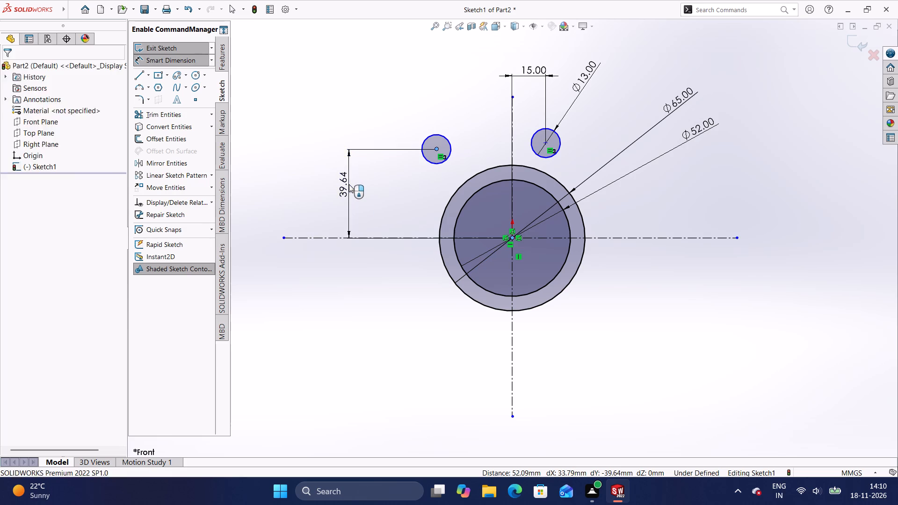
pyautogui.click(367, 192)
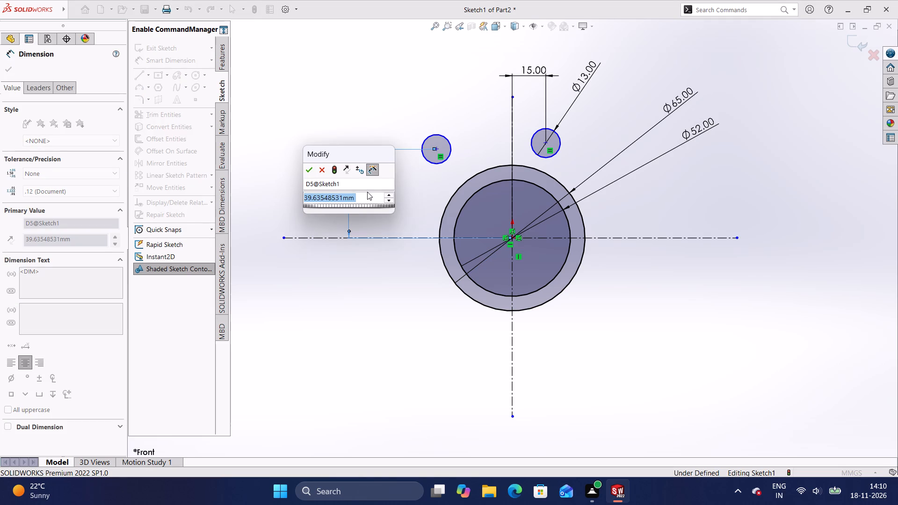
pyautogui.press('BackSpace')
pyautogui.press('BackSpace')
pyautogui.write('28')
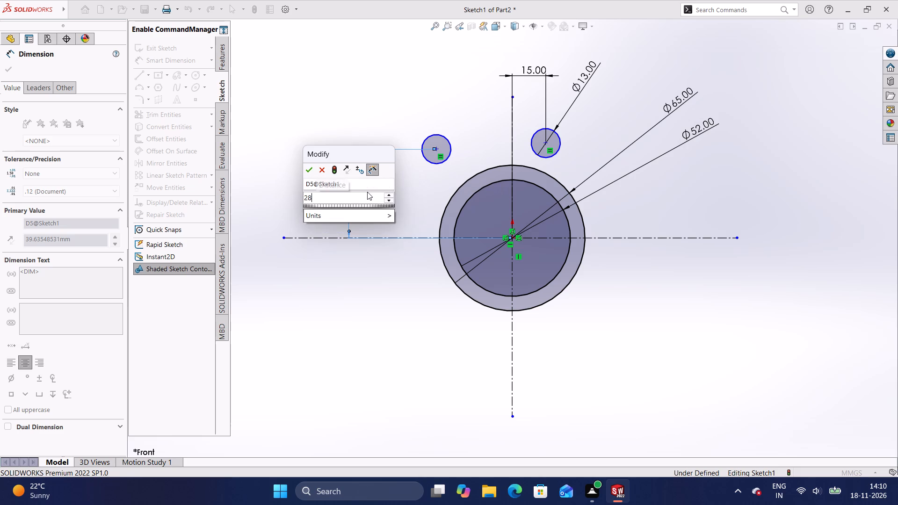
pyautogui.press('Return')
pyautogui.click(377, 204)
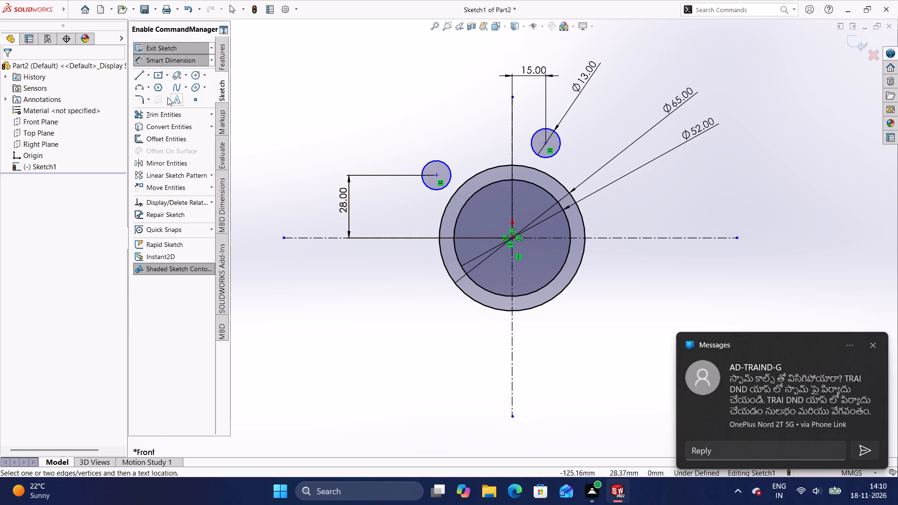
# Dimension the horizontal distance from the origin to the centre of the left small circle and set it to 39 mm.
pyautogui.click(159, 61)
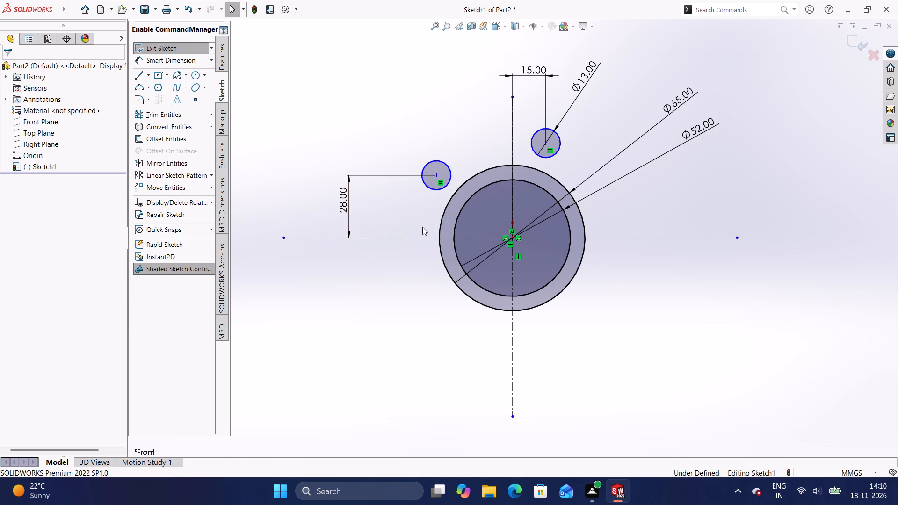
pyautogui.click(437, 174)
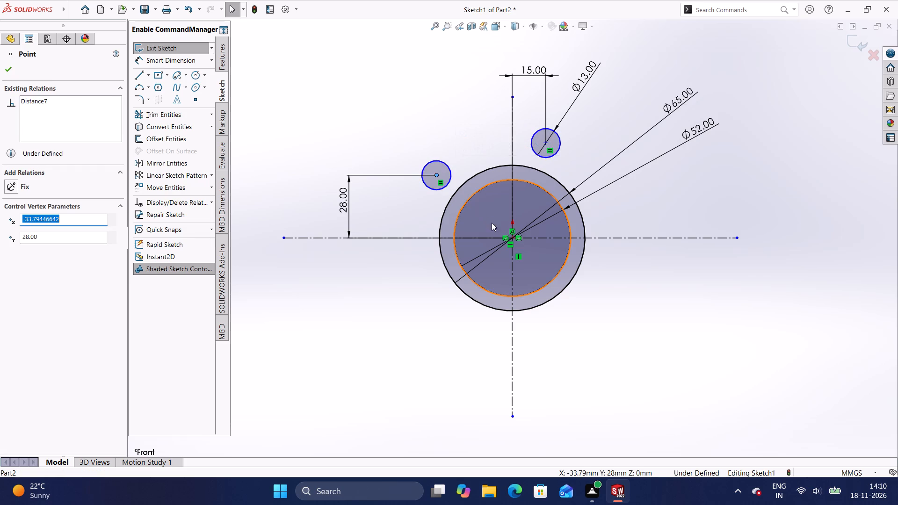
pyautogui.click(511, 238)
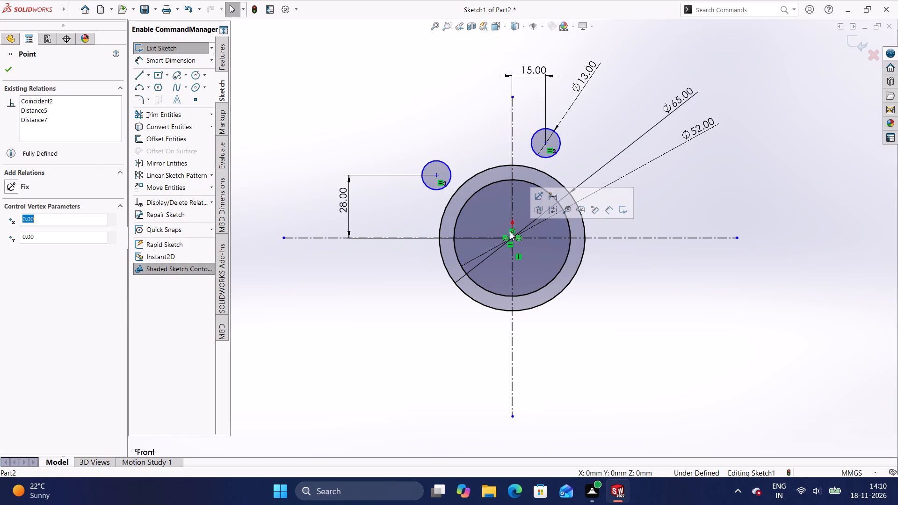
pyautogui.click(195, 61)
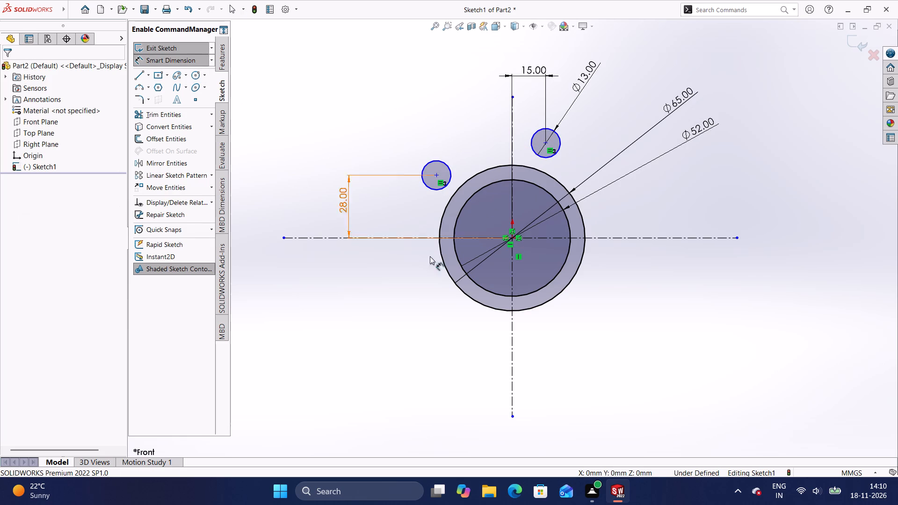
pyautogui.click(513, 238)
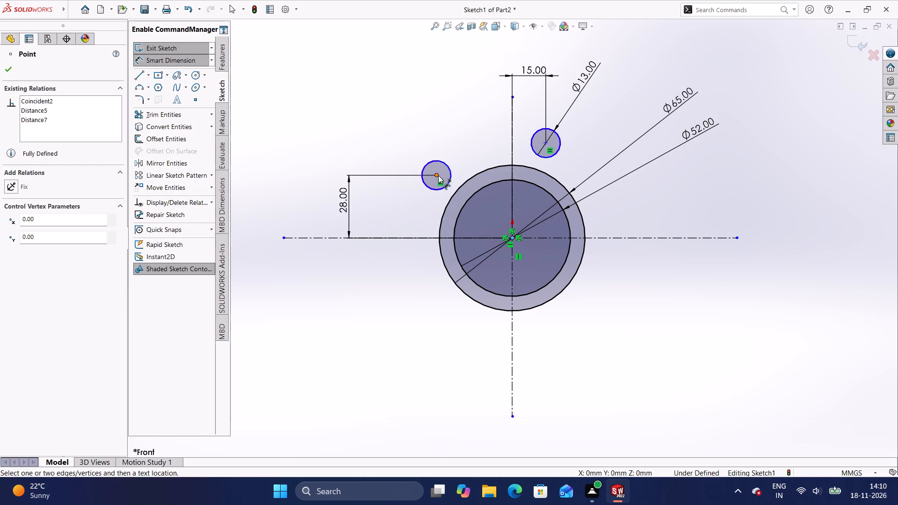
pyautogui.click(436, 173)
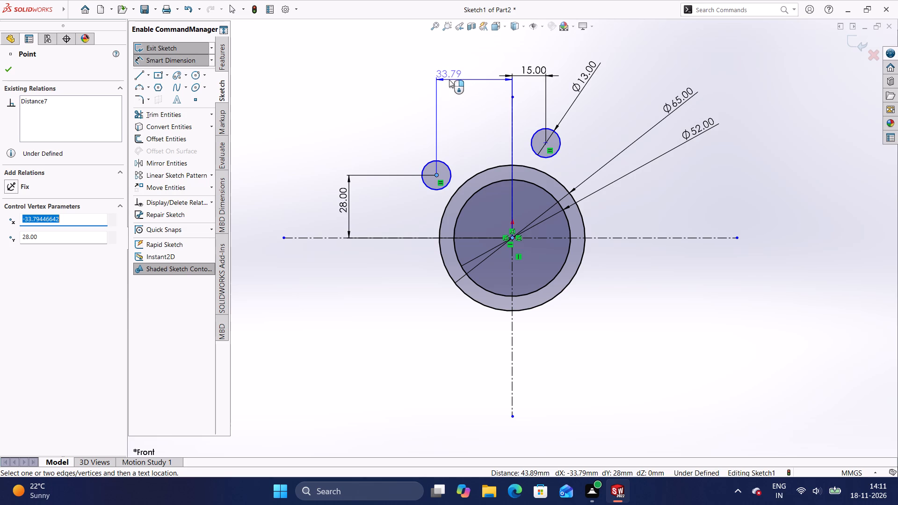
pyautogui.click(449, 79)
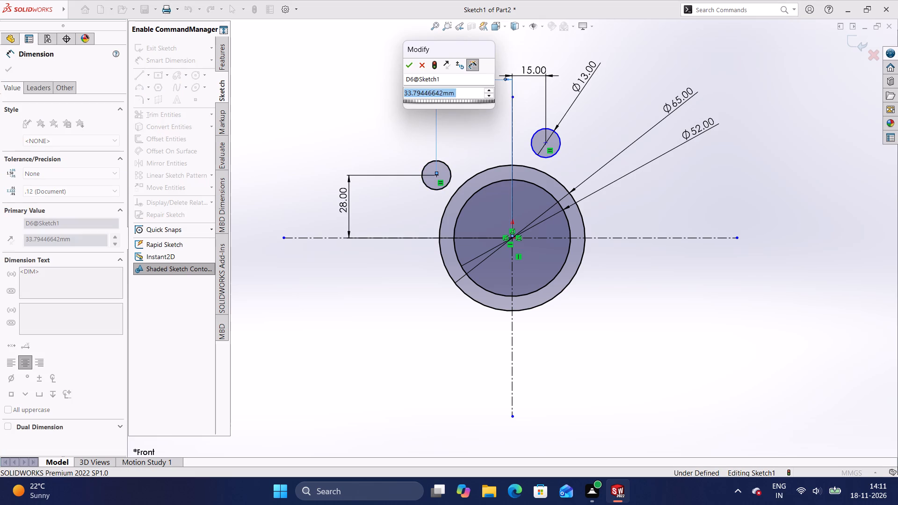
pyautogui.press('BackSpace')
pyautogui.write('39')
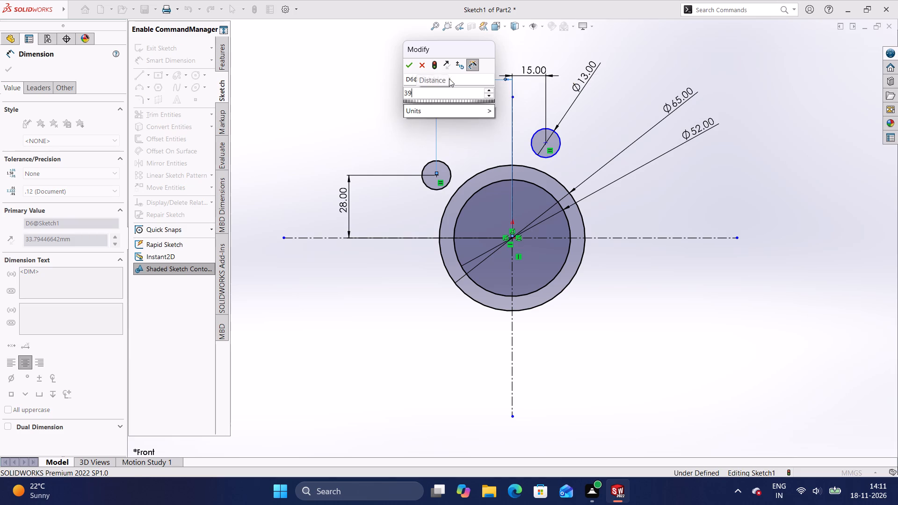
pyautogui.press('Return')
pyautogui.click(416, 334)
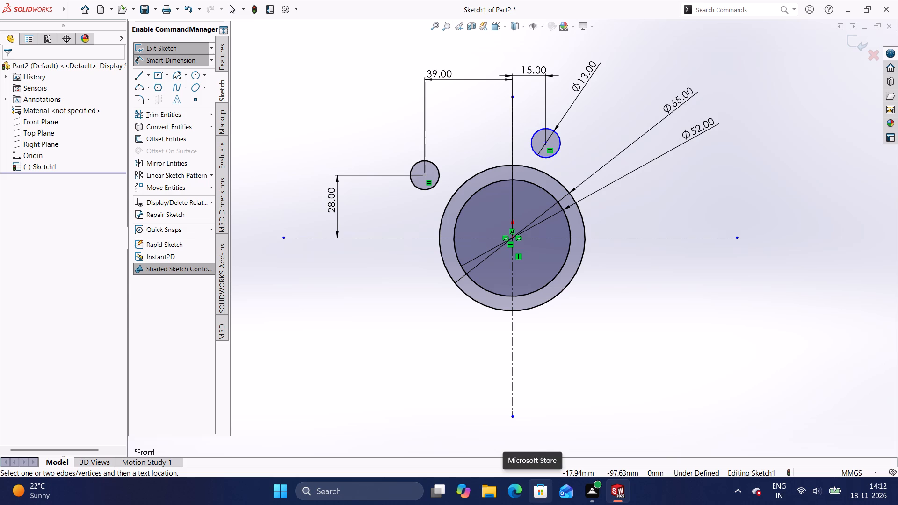
# Undo all the dimensions, relations, circles and centerlines in the Front Plane sketch, and leave the emptied sketch.
pyautogui.hotkey('ctrl', 'z')
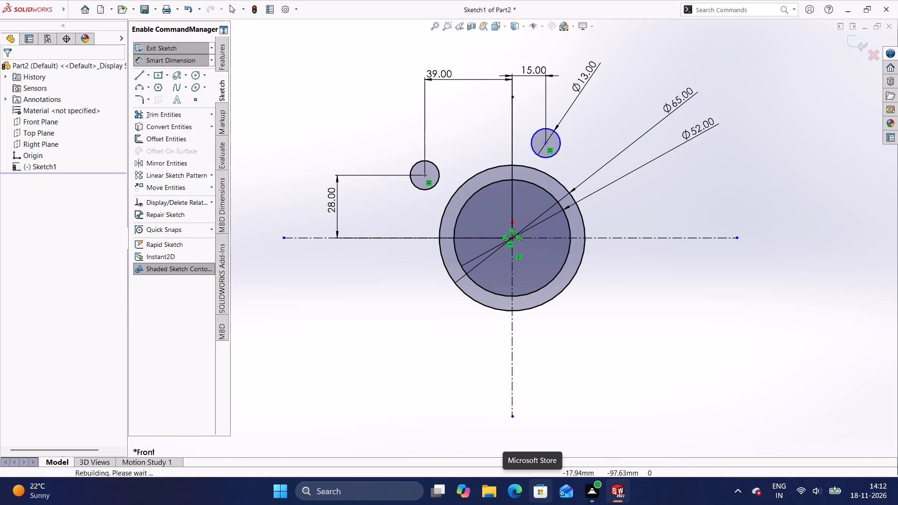
pyautogui.hotkey('ctrl', 'z')
pyautogui.hotkey('ctrl', 'z')
pyautogui.hotkey('ctrl', 'z')
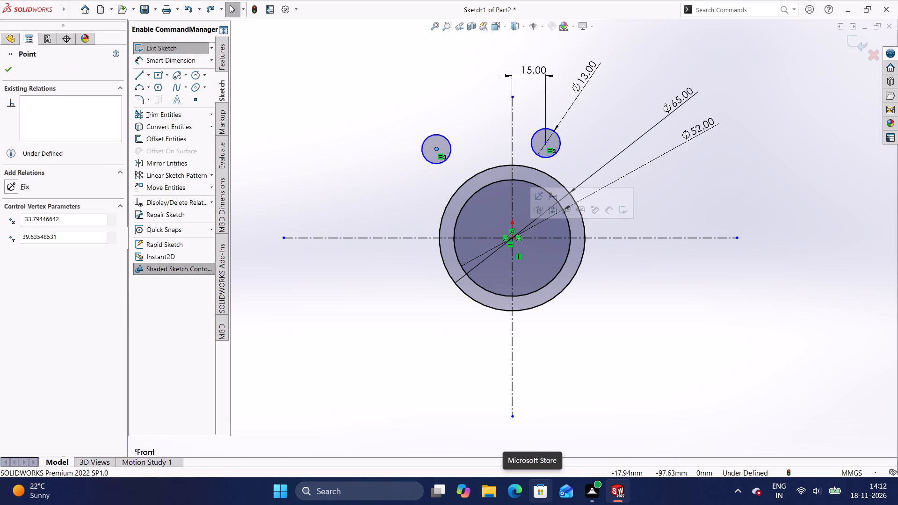
pyautogui.hotkey('ctrl', 'z')
pyautogui.hotkey('ctrl', 'z')
pyautogui.hotkey('ctrl', 'z')
pyautogui.hotkey('ctrl', 'z')
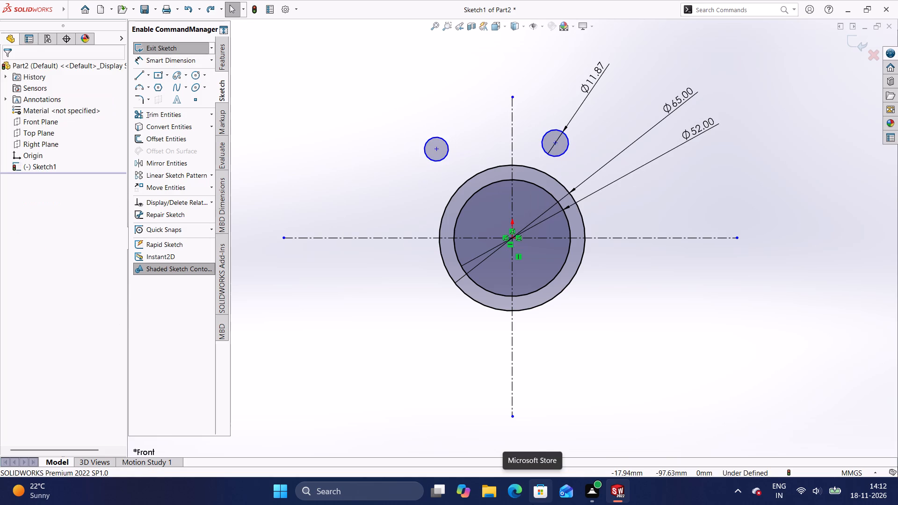
pyautogui.hotkey('ctrl', 'z')
pyautogui.hotkey('ctrl', 'z')
pyautogui.hotkey('ctrl', 'z')
pyautogui.hotkey('ctrl', 'z')
pyautogui.hotkey('ctrl', 'z')
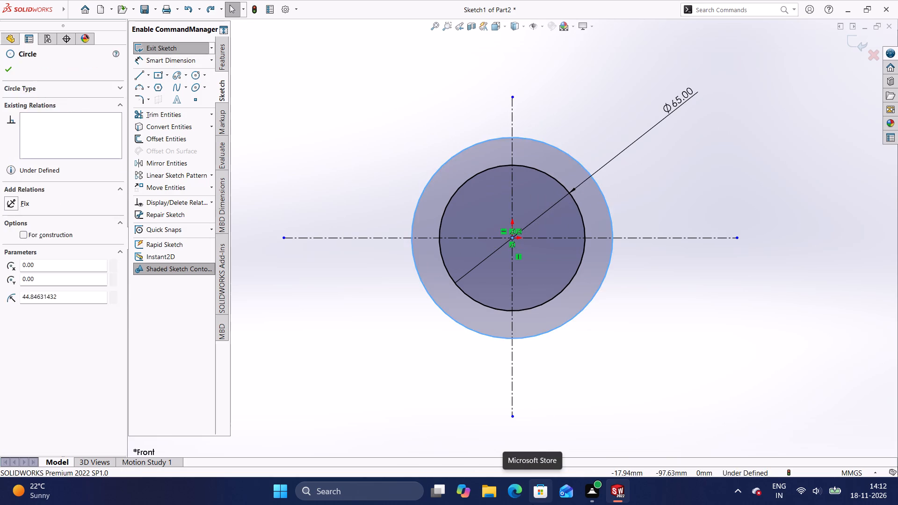
pyautogui.hotkey('ctrl', 'z')
pyautogui.hotkey('ctrl', 'z')
pyautogui.hotkey('ctrl', 'z')
pyautogui.hotkey('ctrl', 'z')
pyautogui.press('z')
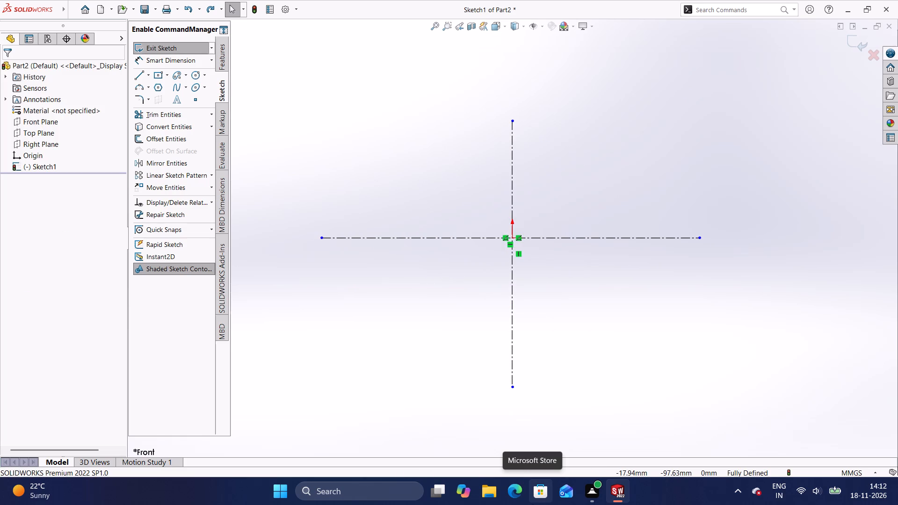
pyautogui.hotkey('ctrl', 'z')
pyautogui.hotkey('ctrl', 'z')
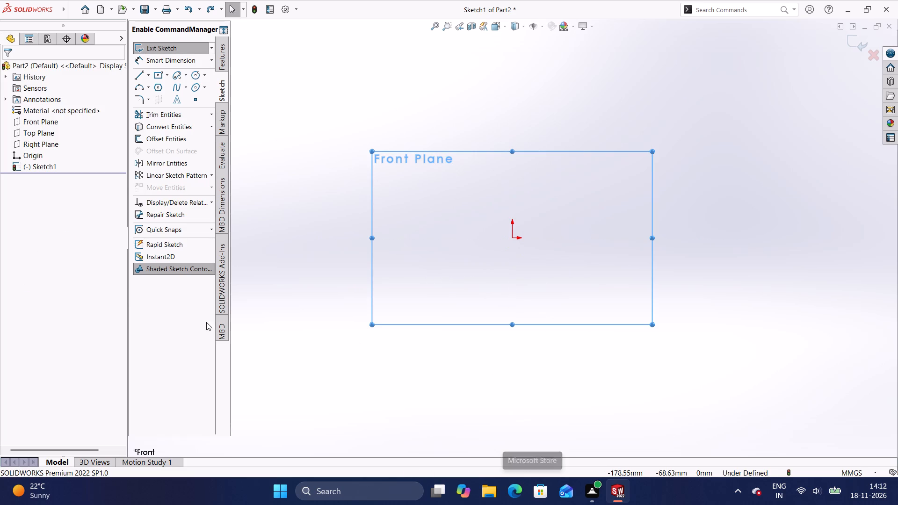
pyautogui.click(51, 129)
pyautogui.click(59, 113)
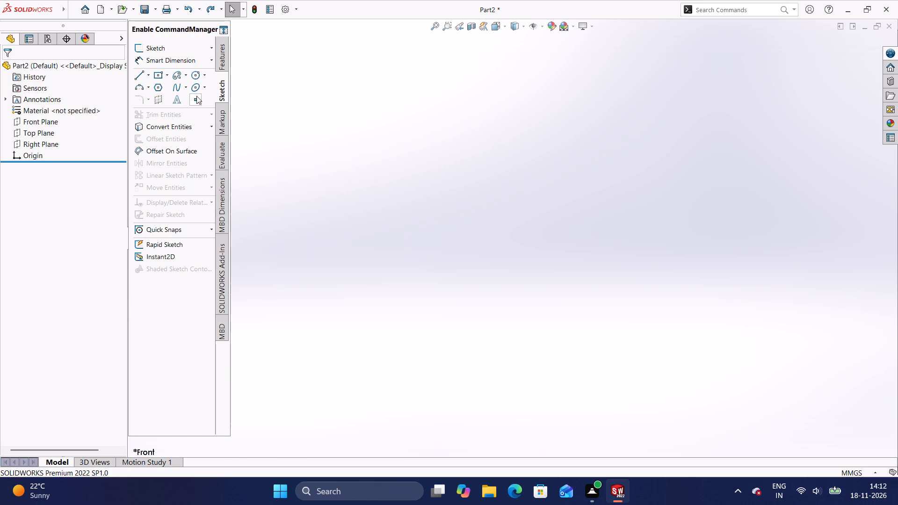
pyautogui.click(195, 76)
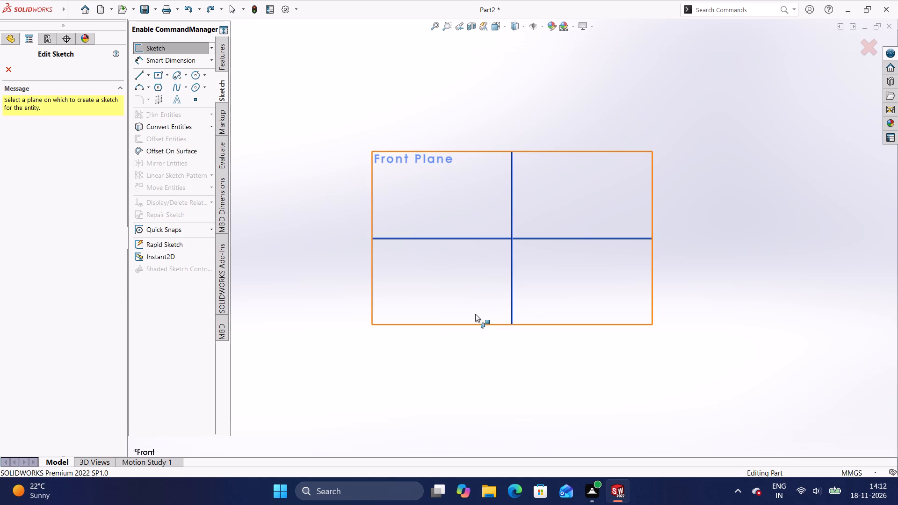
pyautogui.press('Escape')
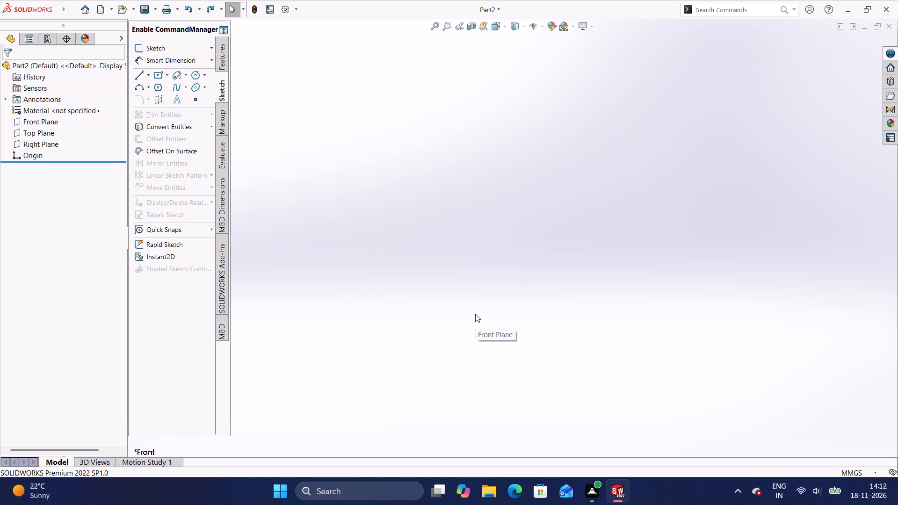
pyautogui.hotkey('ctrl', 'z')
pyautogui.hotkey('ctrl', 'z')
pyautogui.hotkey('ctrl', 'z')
# Start a new sketch on the Top Plane and draw a circle centred on the origin with a radius of about 20.6 mm.
pyautogui.click(41, 157)
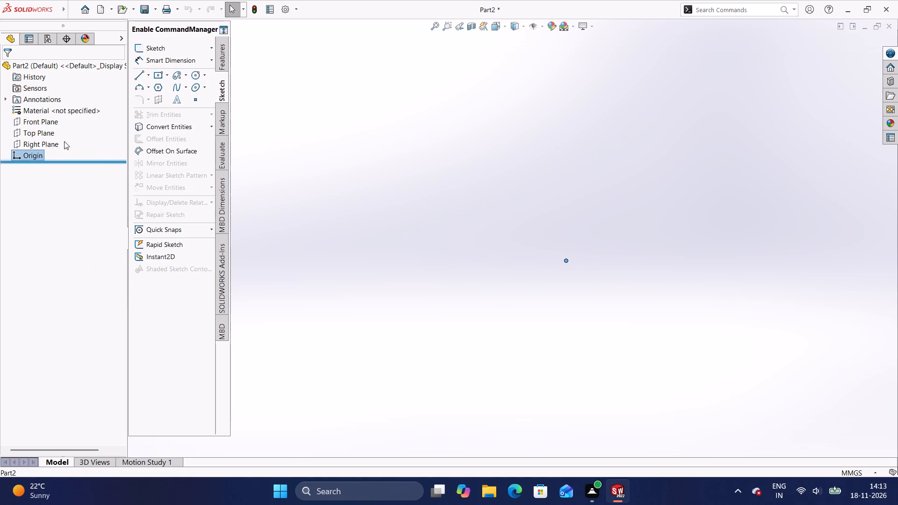
pyautogui.click(51, 133)
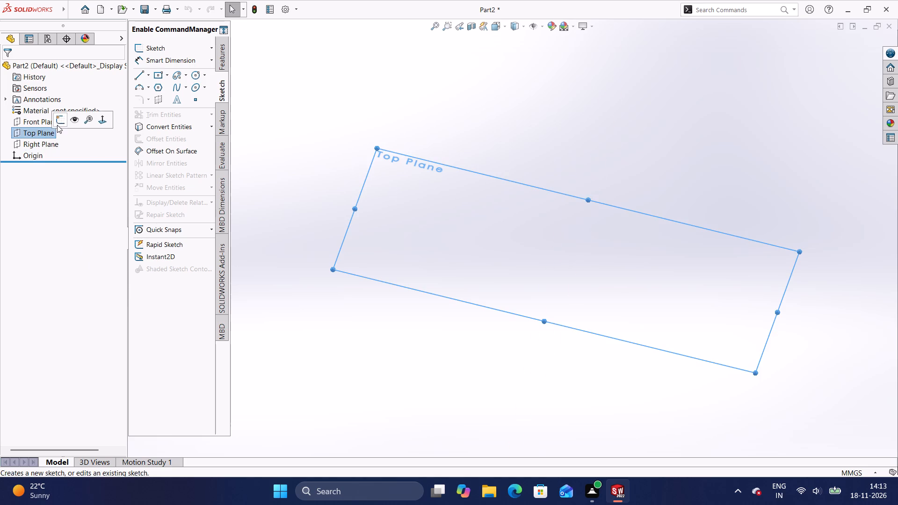
pyautogui.click(58, 122)
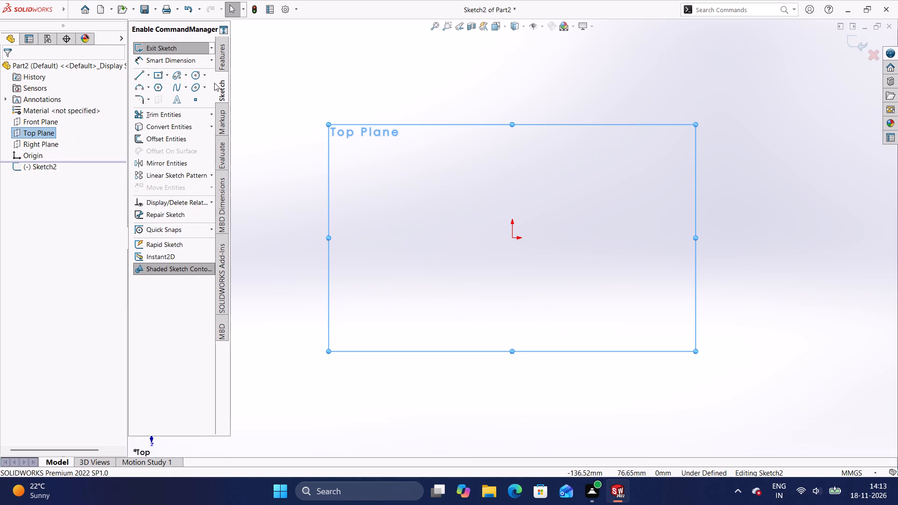
pyautogui.click(195, 75)
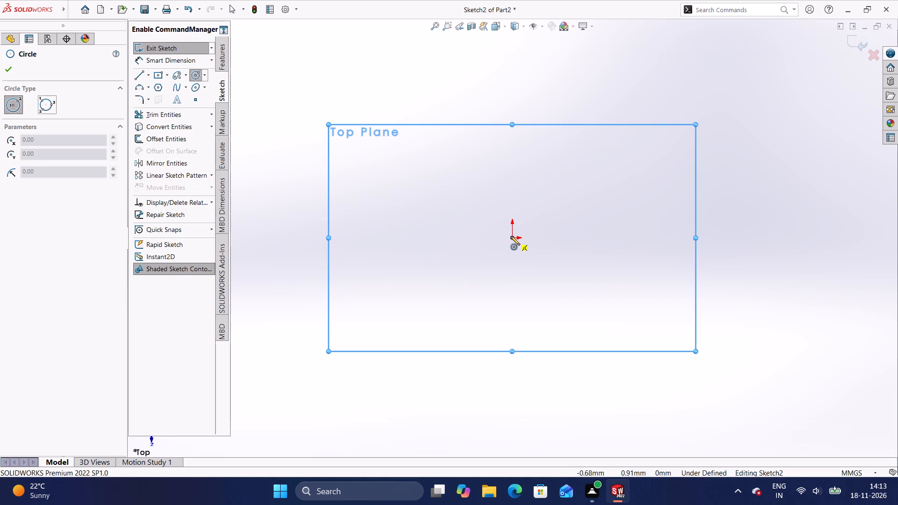
pyautogui.click(511, 236)
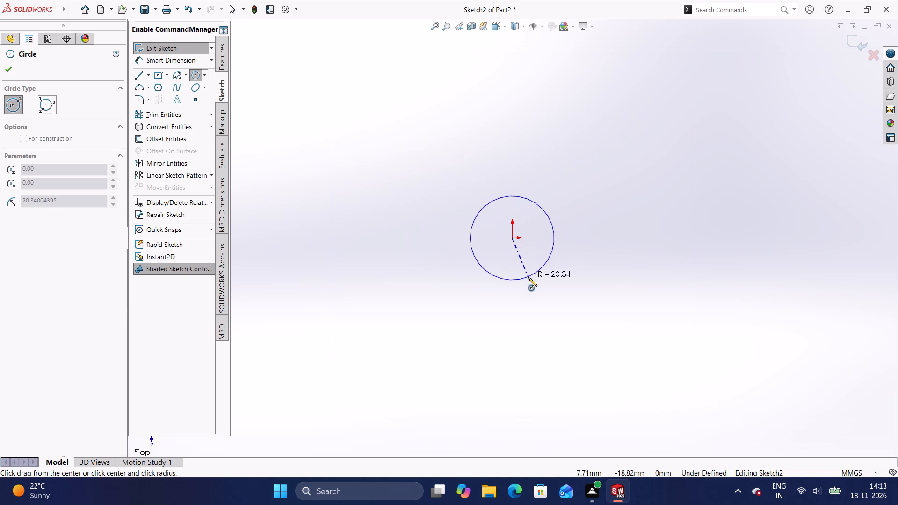
pyautogui.click(528, 277)
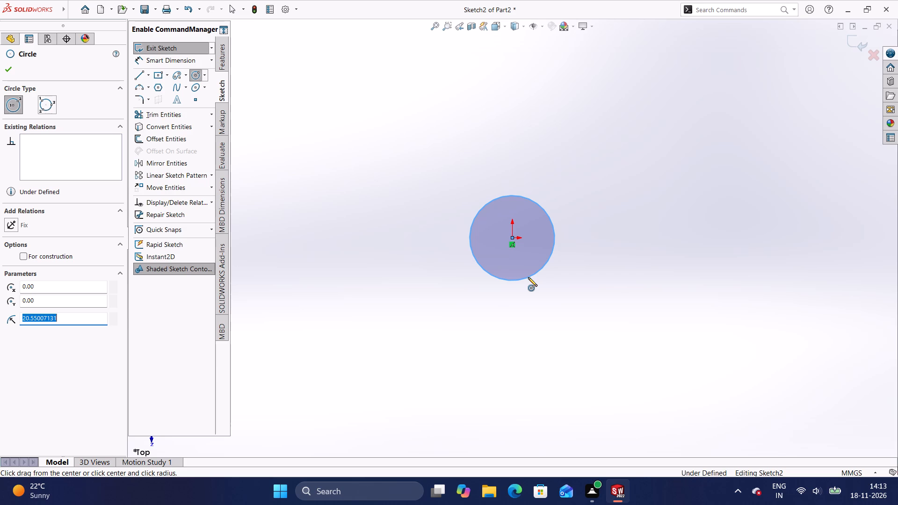
# Draw a second, larger circle centred on the origin around the first one, with a radius of about 32.8 mm.
pyautogui.click(195, 79)
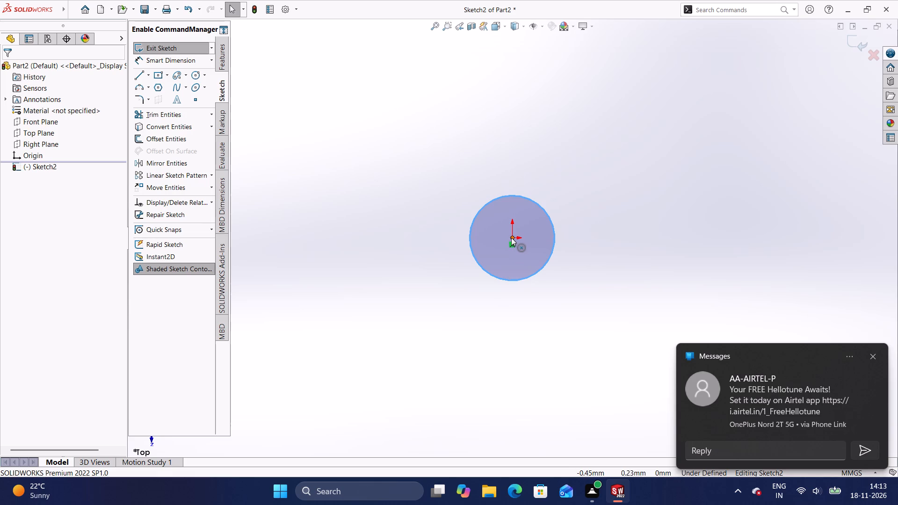
pyautogui.click(511, 238)
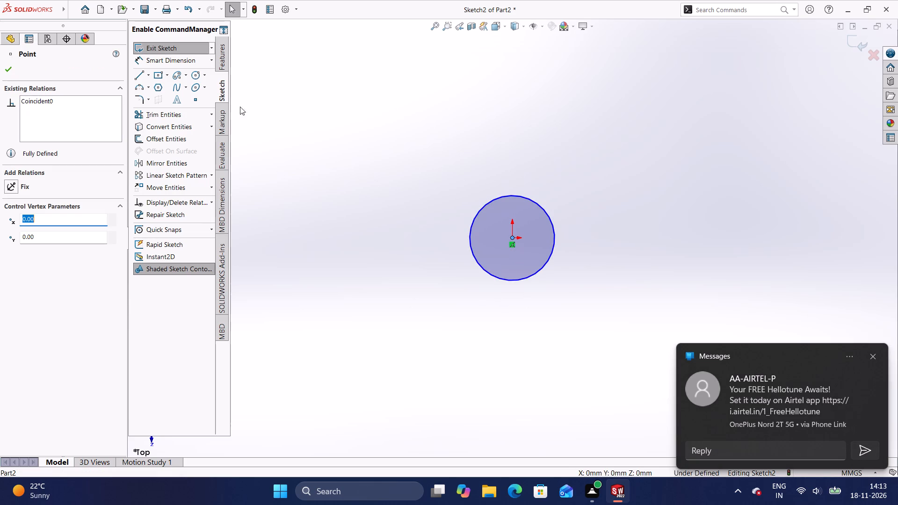
pyautogui.click(195, 58)
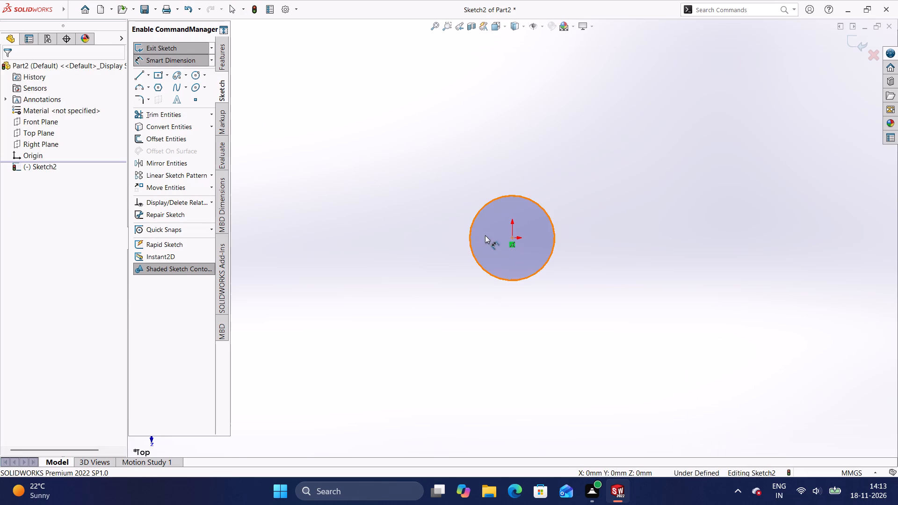
pyautogui.click(511, 236)
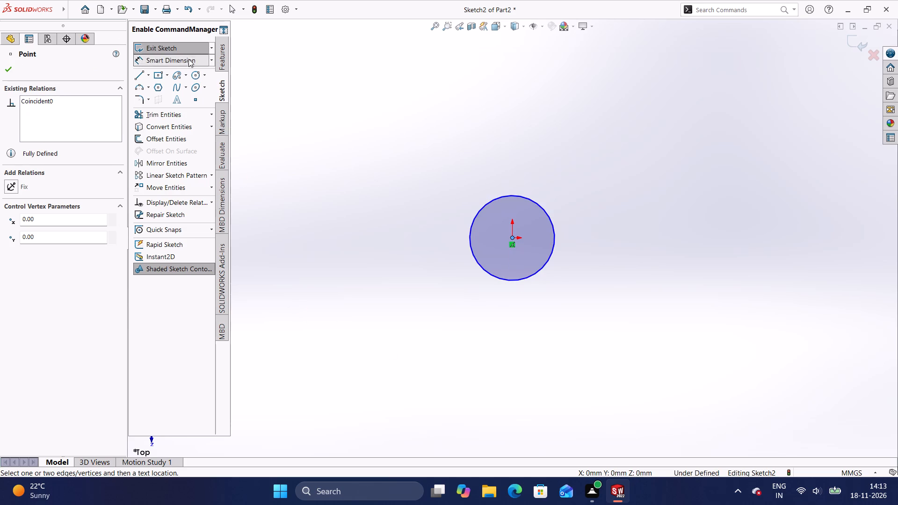
pyautogui.click(191, 72)
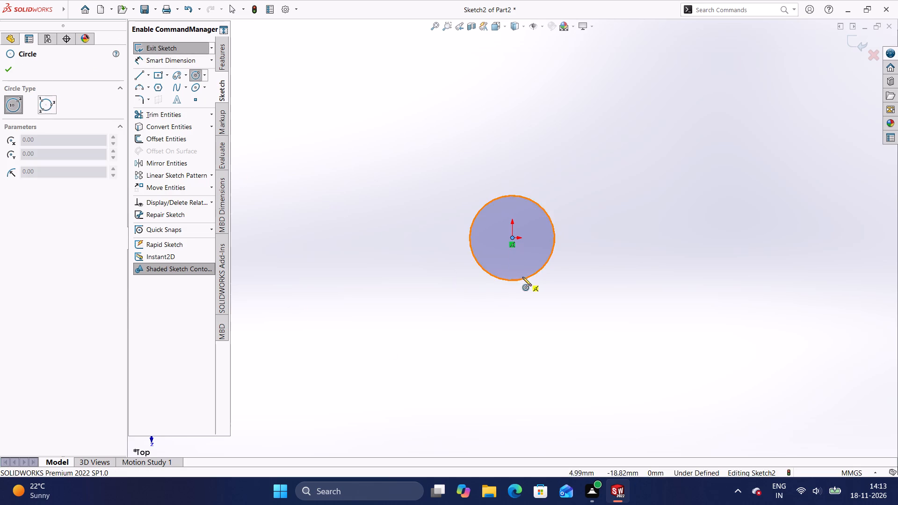
pyautogui.click(511, 237)
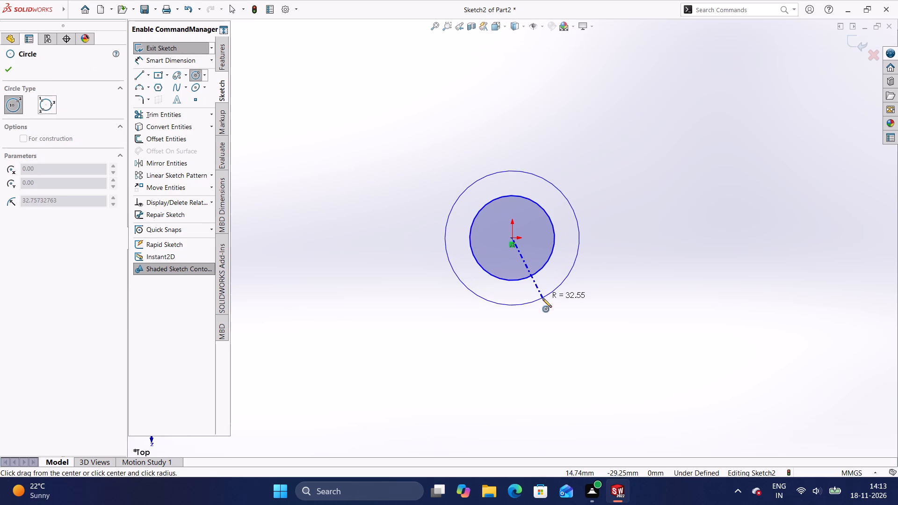
pyautogui.click(543, 298)
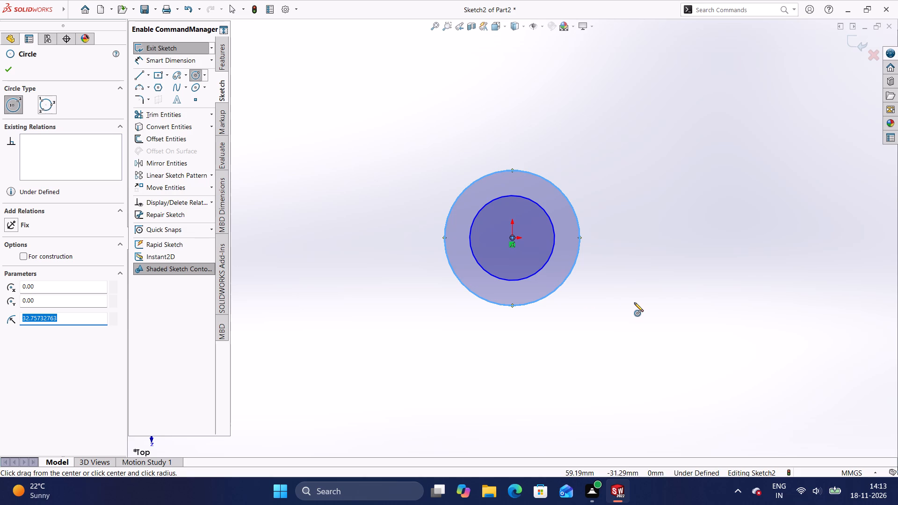
pyautogui.press('Escape')
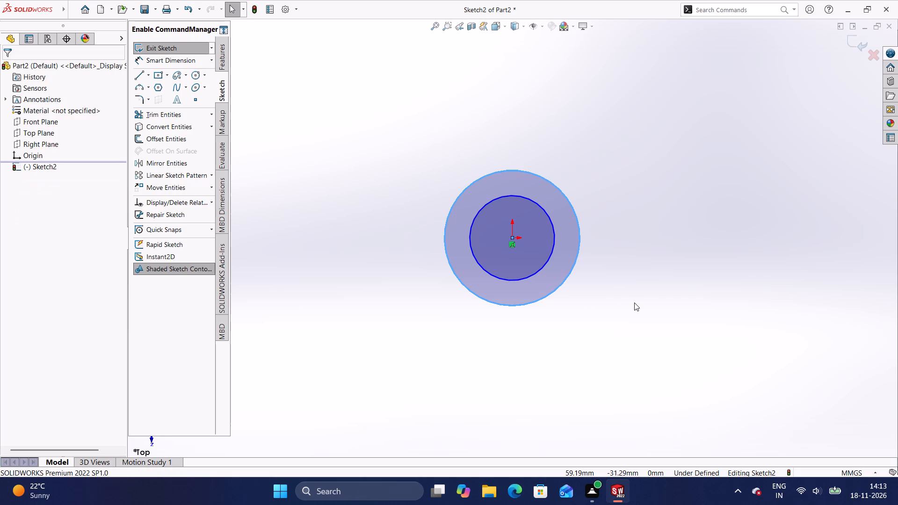
# Draw two concentric circles centred about 142.6 mm to the right of the origin and level with it, with radii of about 10.6 mm and 19.3 mm.
pyautogui.click(193, 78)
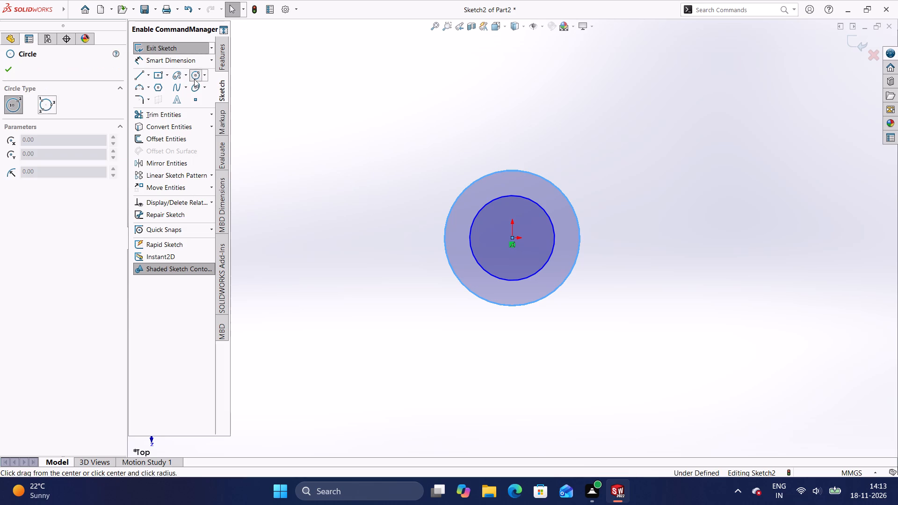
pyautogui.click(806, 237)
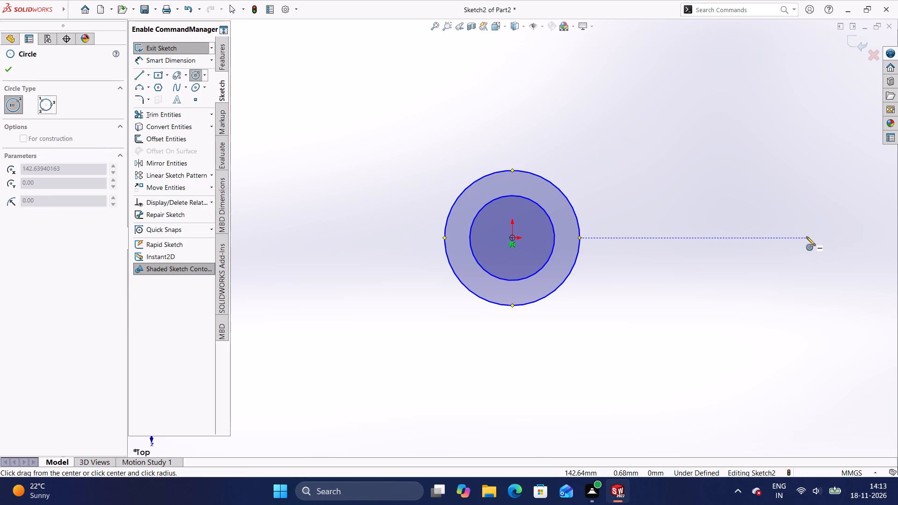
pyautogui.click(816, 258)
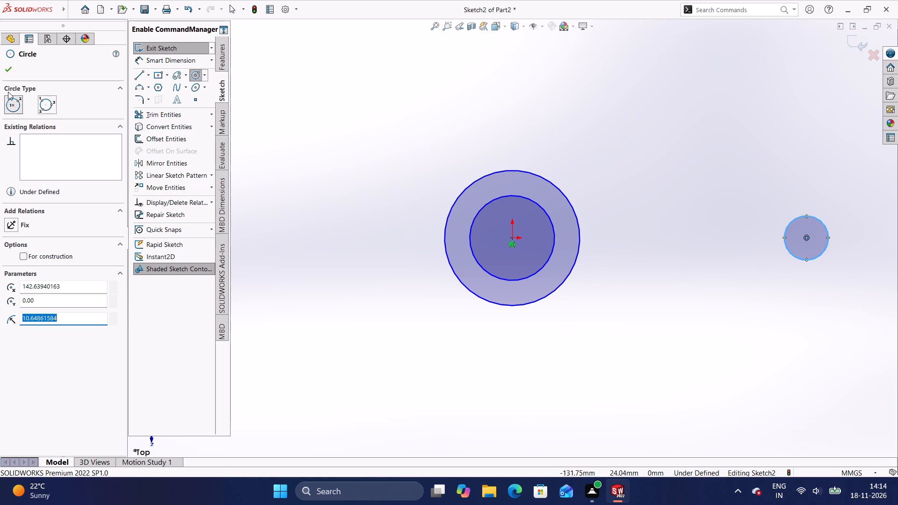
pyautogui.click(198, 76)
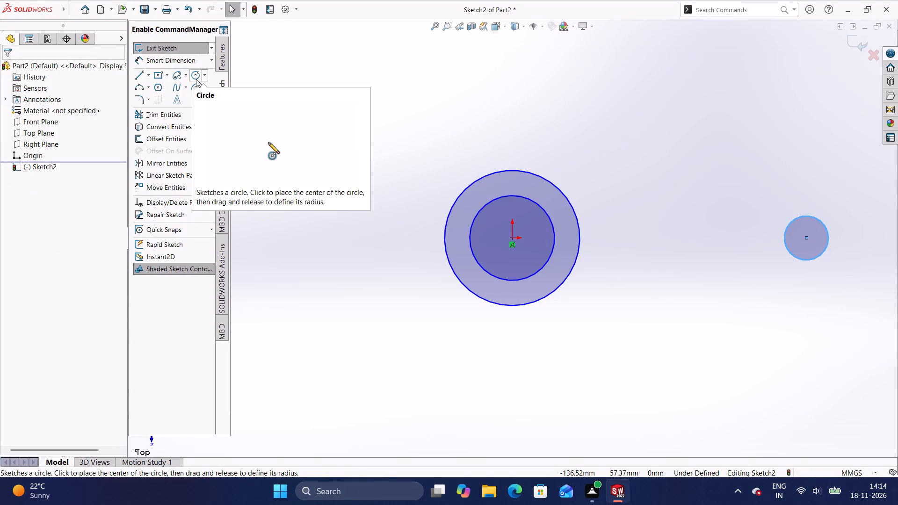
pyautogui.click(195, 77)
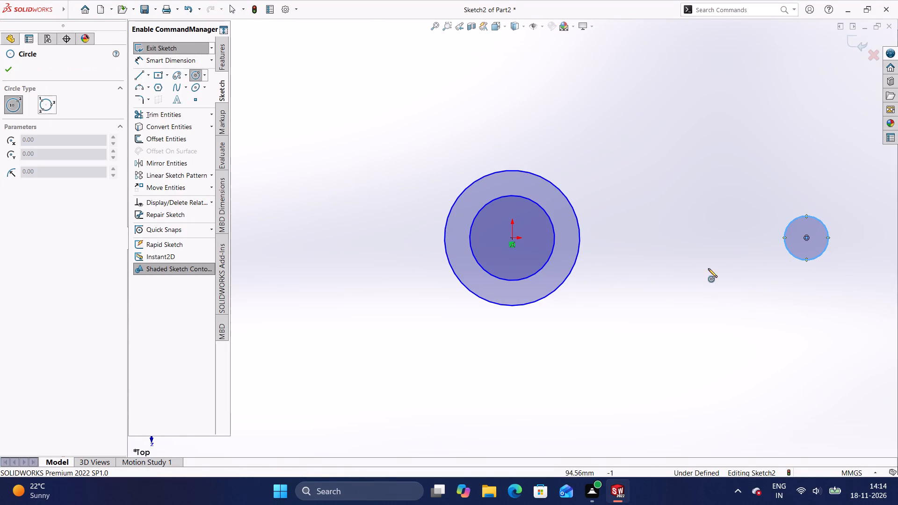
pyautogui.click(806, 237)
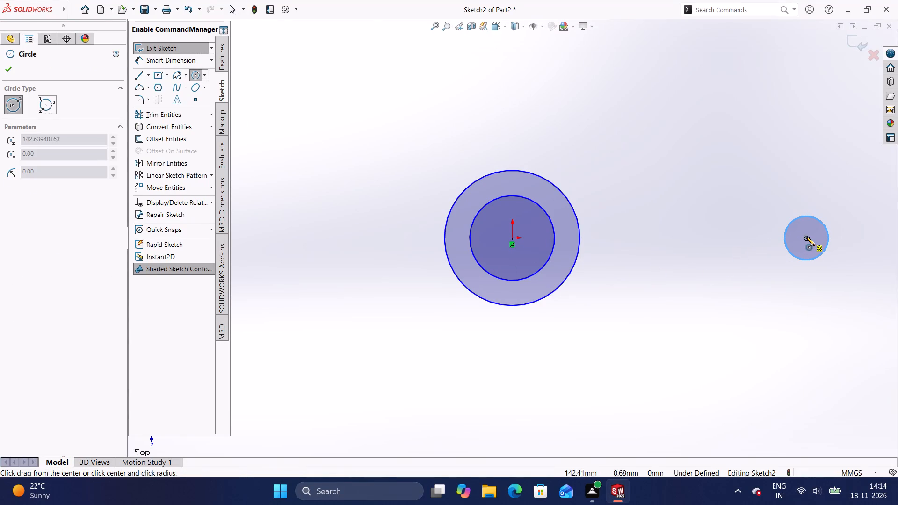
pyautogui.click(820, 275)
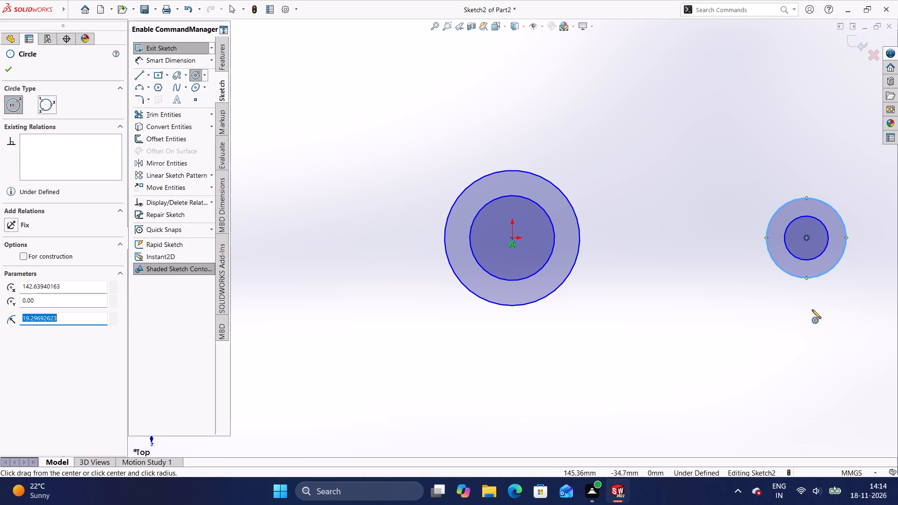
pyautogui.press('Escape')
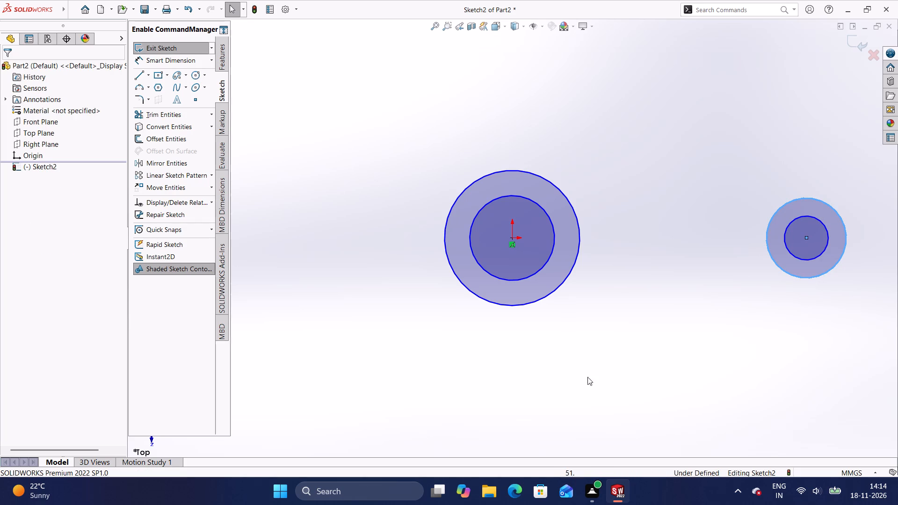
# Draw a horizontal centerline from the origin to the centre of the right pair of circles.
pyautogui.click(146, 77)
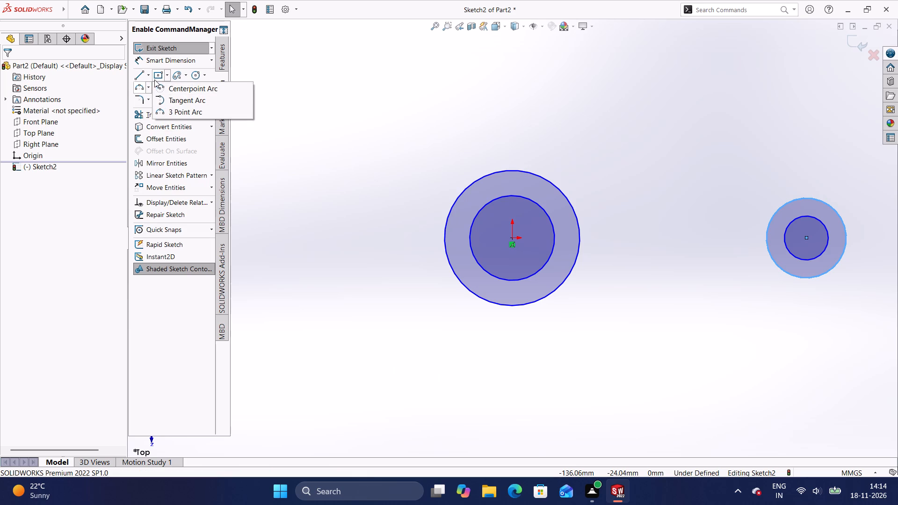
pyautogui.click(149, 76)
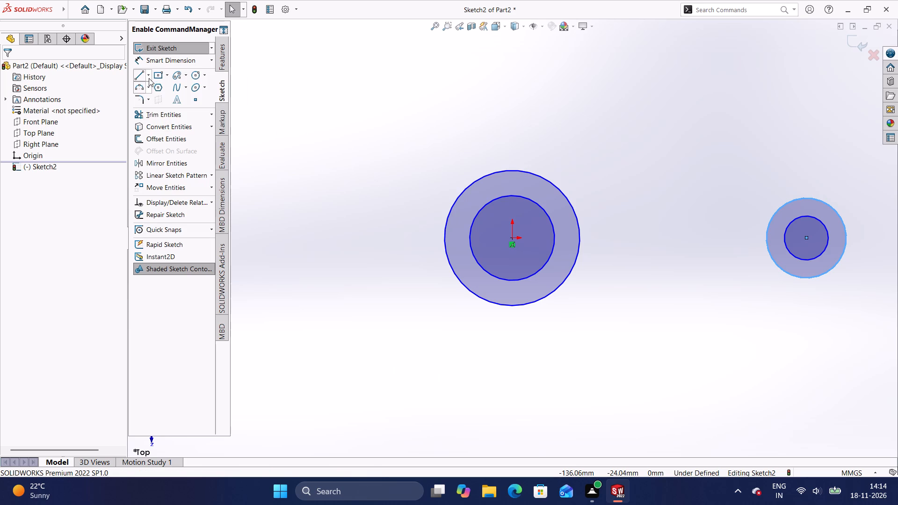
pyautogui.click(149, 78)
pyautogui.click(181, 88)
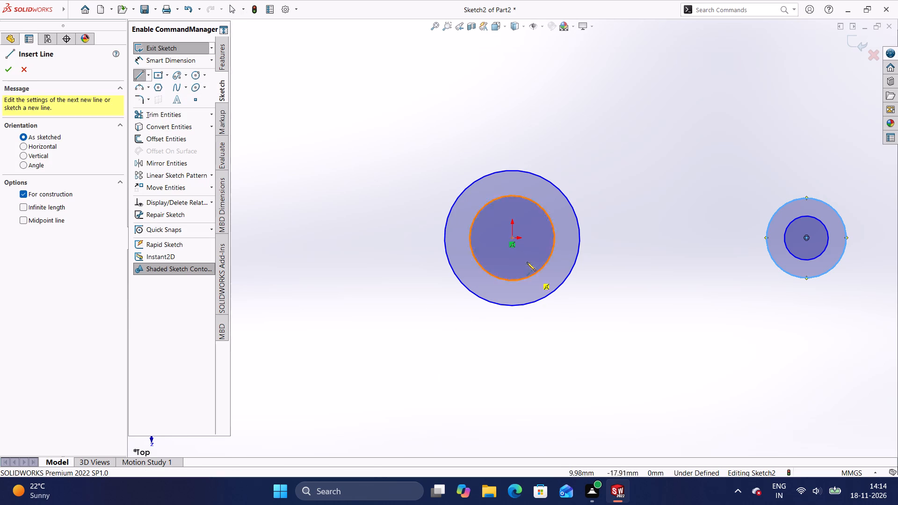
pyautogui.click(511, 238)
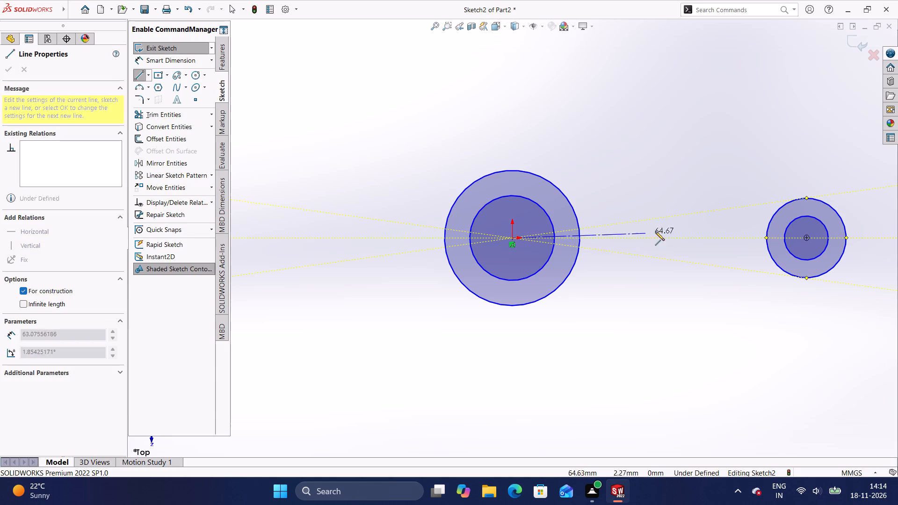
pyautogui.click(806, 238)
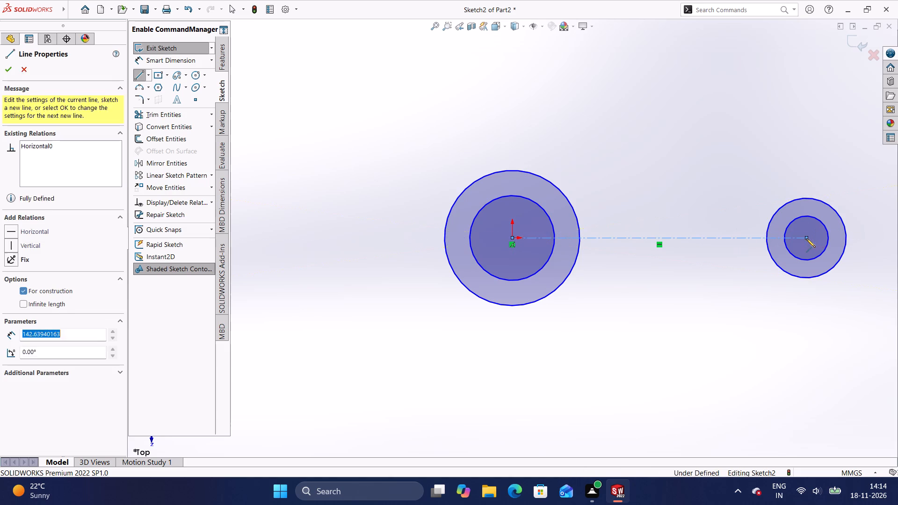
pyautogui.press('Escape')
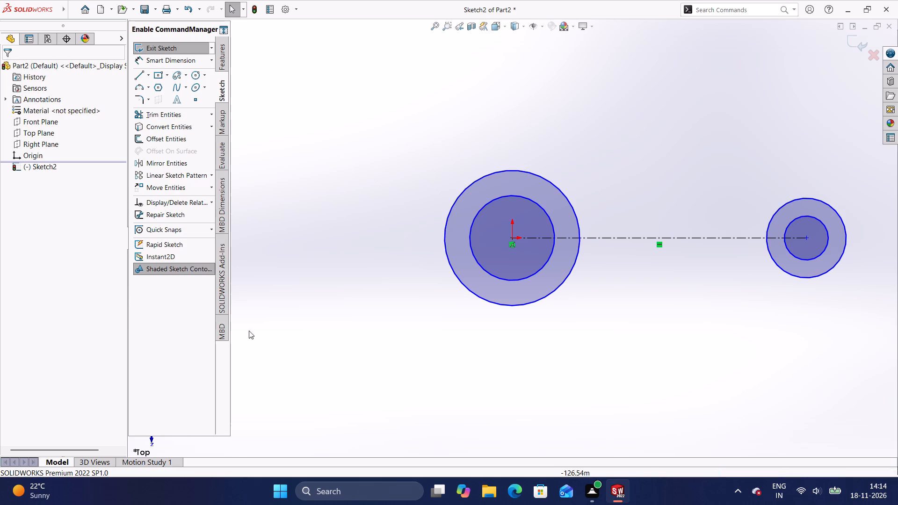
# Dimension the distance between the origin and the centre of the right circles below the profile and set it to 250 mm.
pyautogui.click(179, 63)
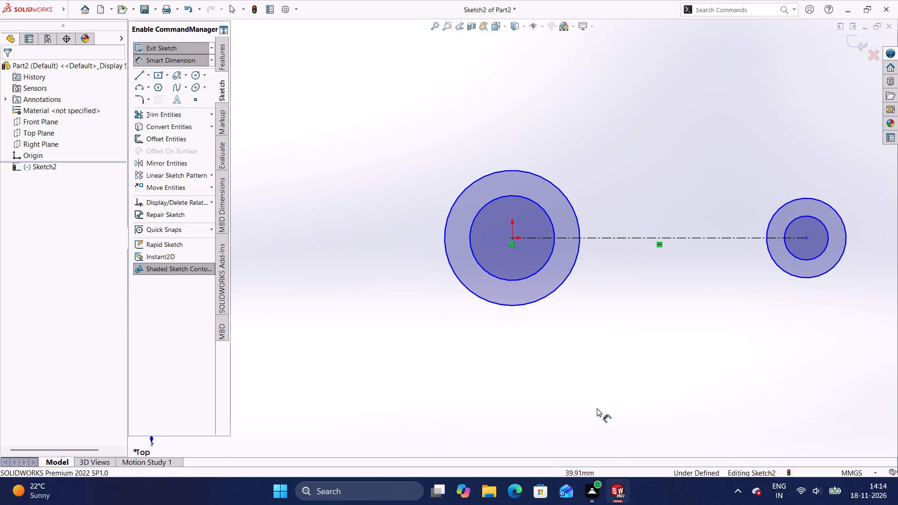
pyautogui.click(511, 236)
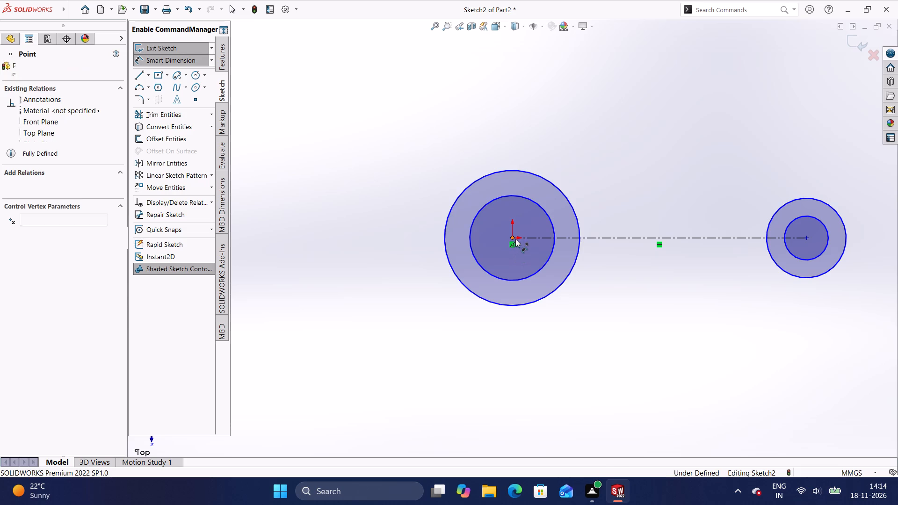
pyautogui.click(806, 238)
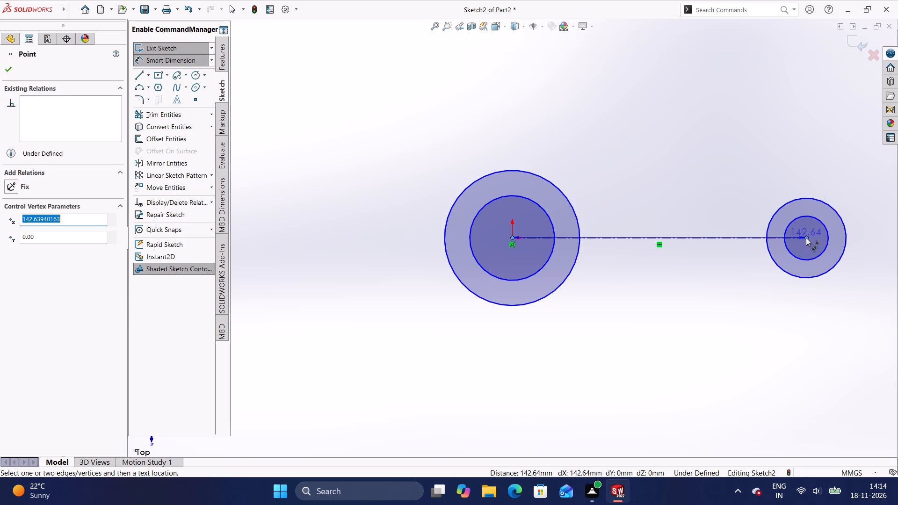
pyautogui.click(775, 349)
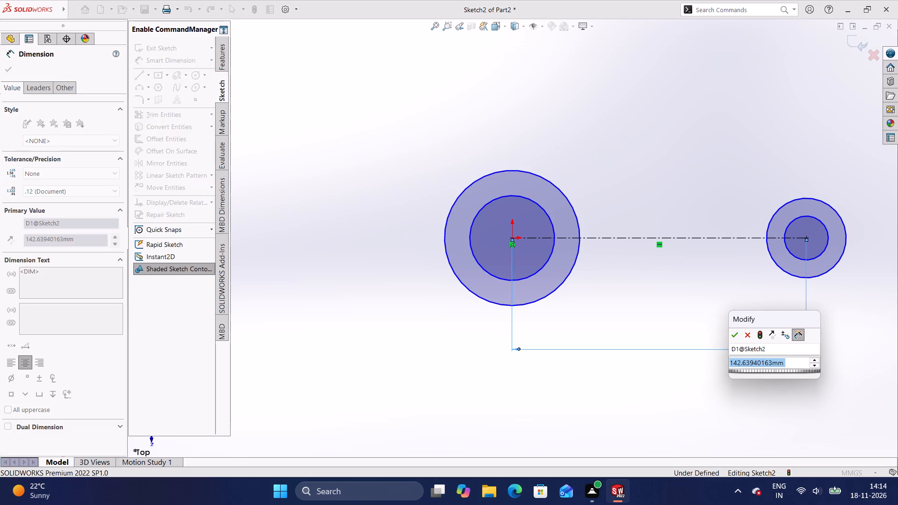
pyautogui.press('BackSpace')
pyautogui.write('250')
pyautogui.press('Return')
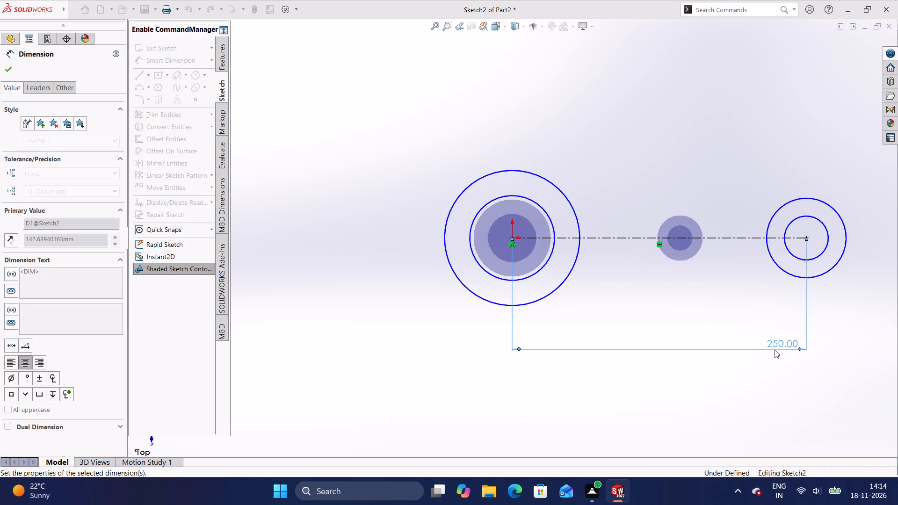
pyautogui.click(789, 373)
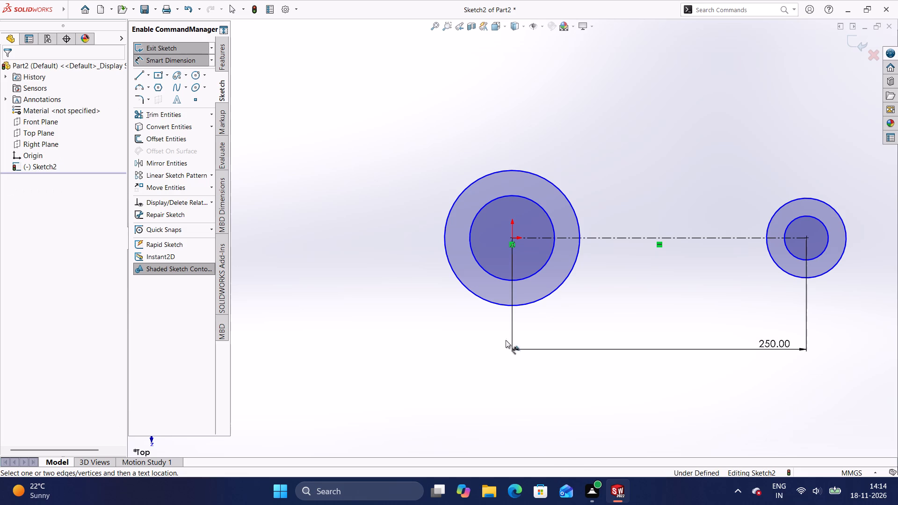
pyautogui.click(185, 61)
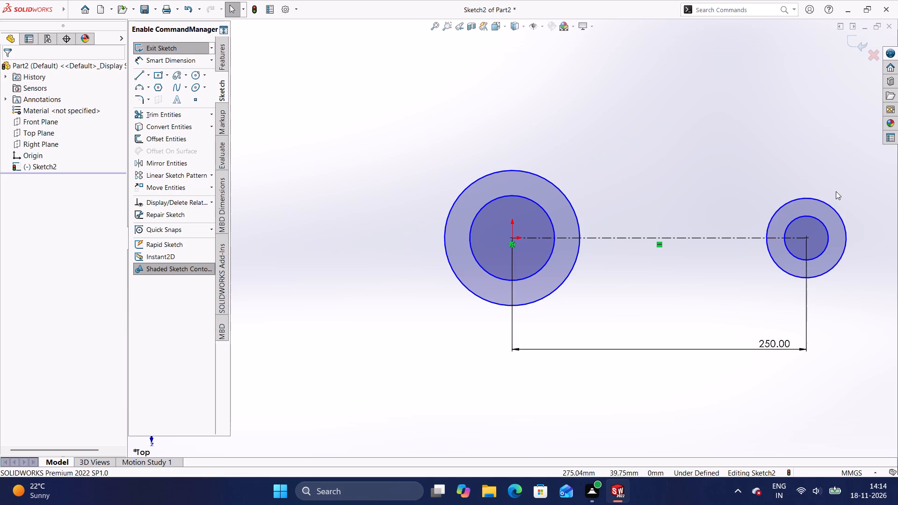
# Dimension the diameter of the right pair's outer circle and set it to 35 mm.
pyautogui.click(818, 198)
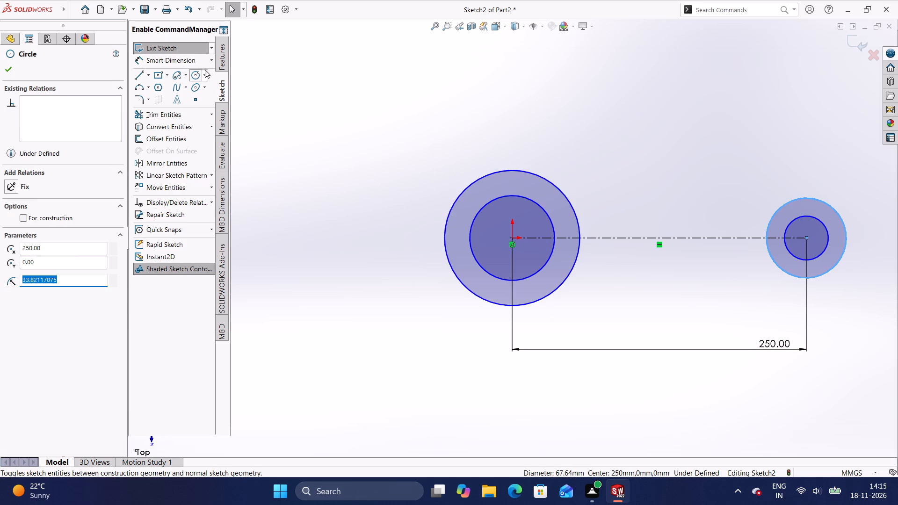
pyautogui.click(196, 61)
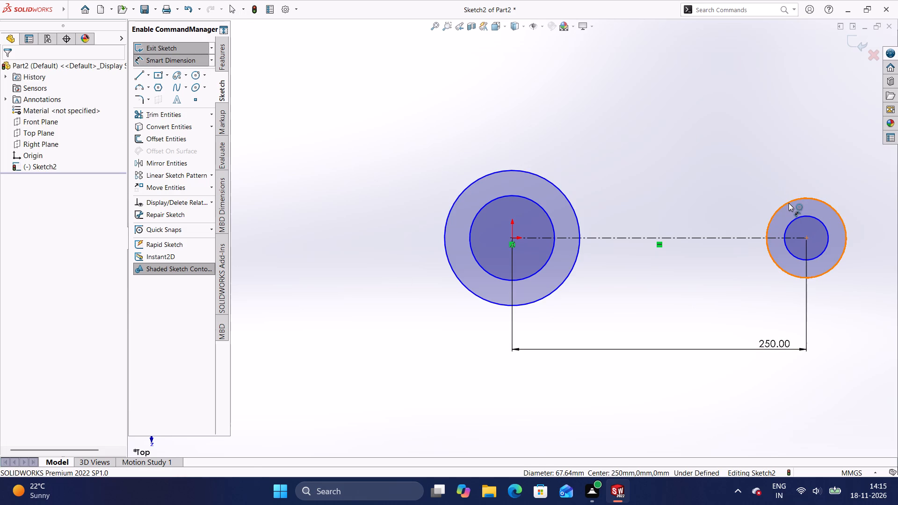
pyautogui.click(786, 203)
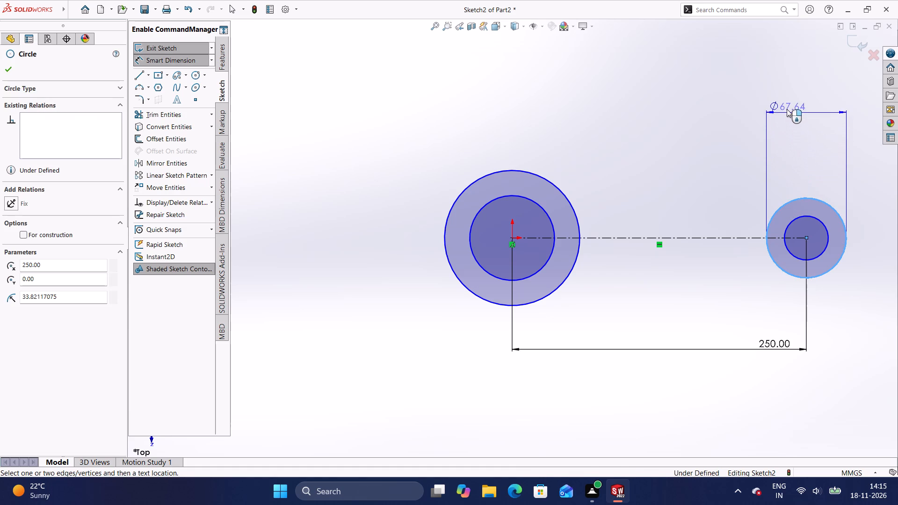
pyautogui.click(793, 100)
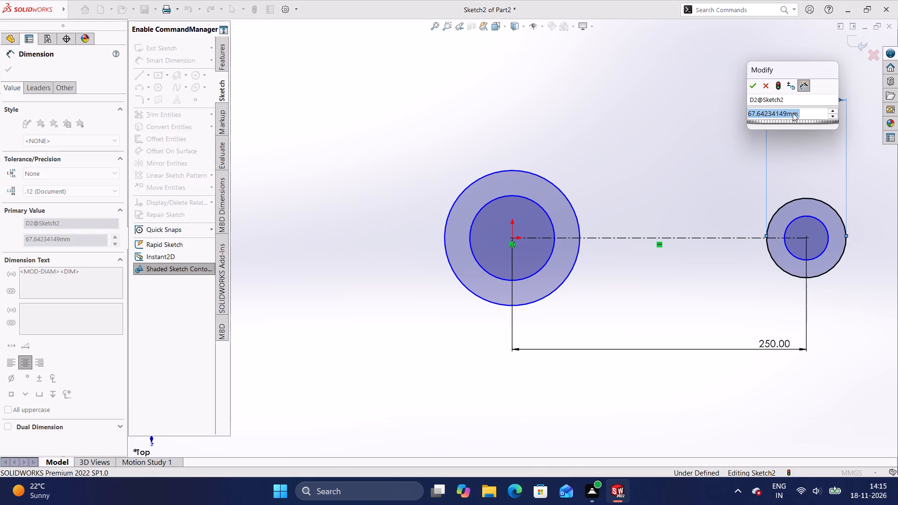
pyautogui.press('BackSpace')
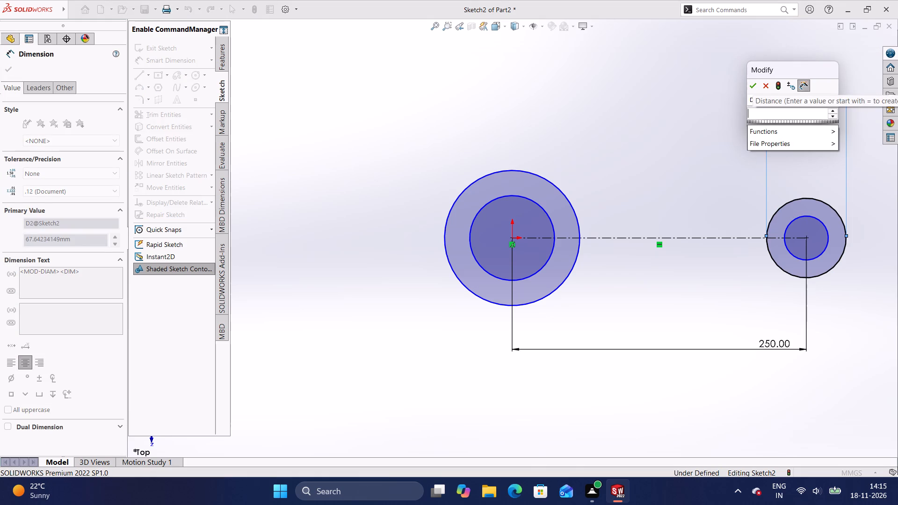
pyautogui.write('35')
pyautogui.press('Return')
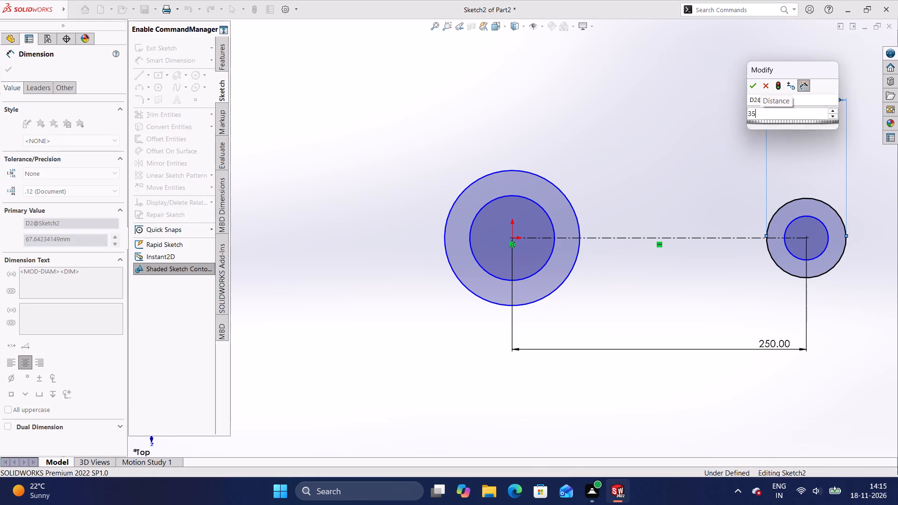
# Dimension the diameter of the still undimensioned circle in the right pair and set it to 24 mm.
pyautogui.click(798, 120)
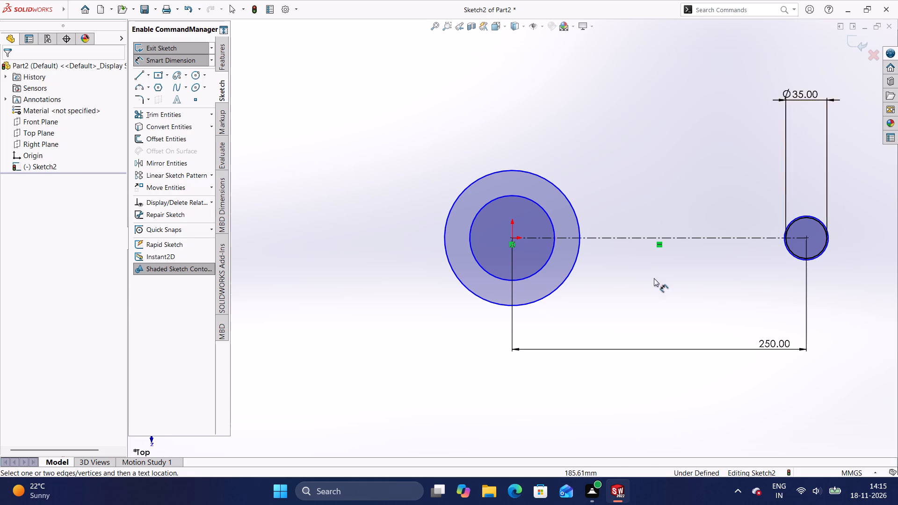
pyautogui.click(177, 64)
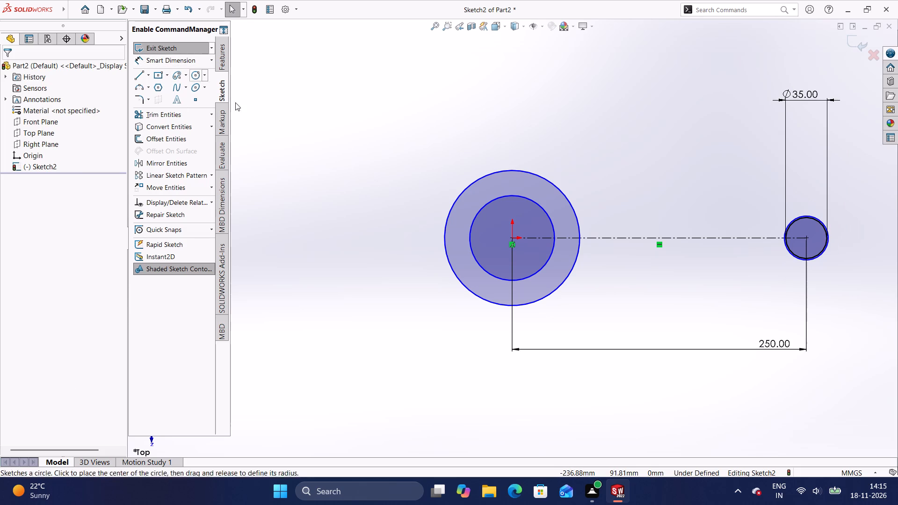
pyautogui.scroll(2, 829, 236)
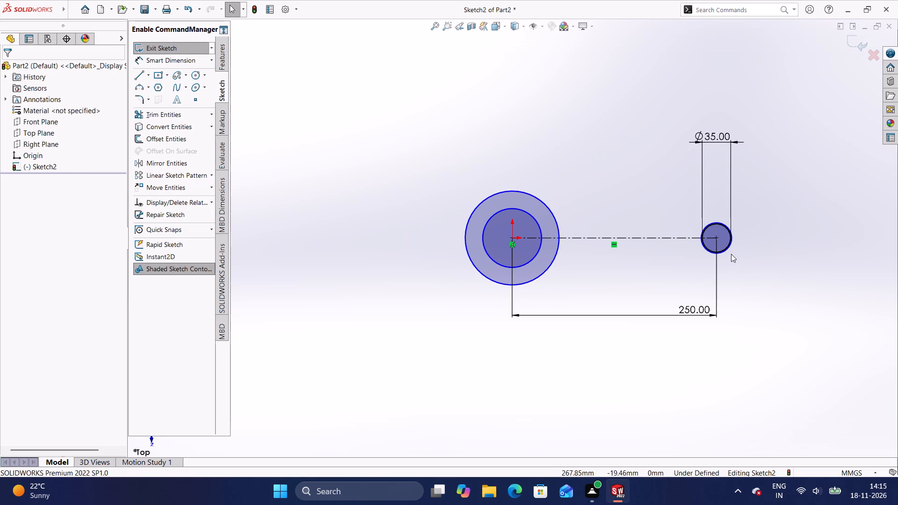
pyautogui.scroll(-3, 731, 253)
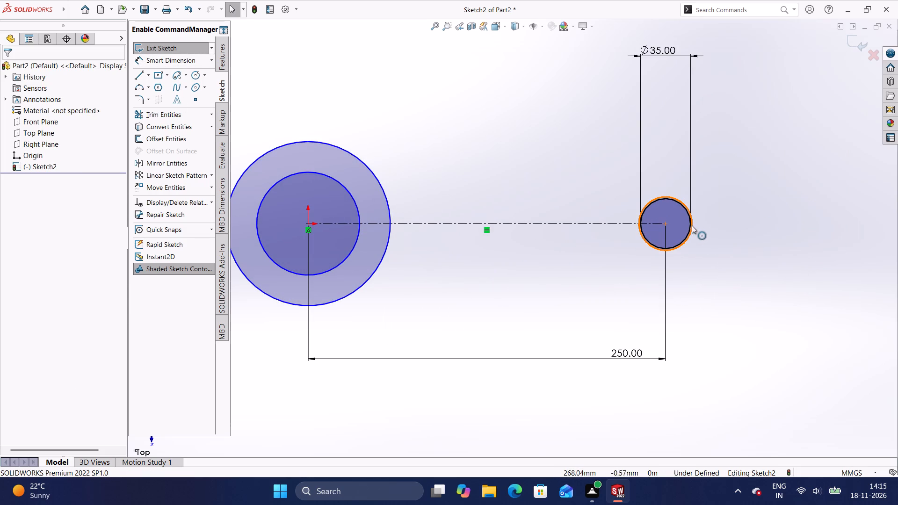
pyautogui.click(692, 223)
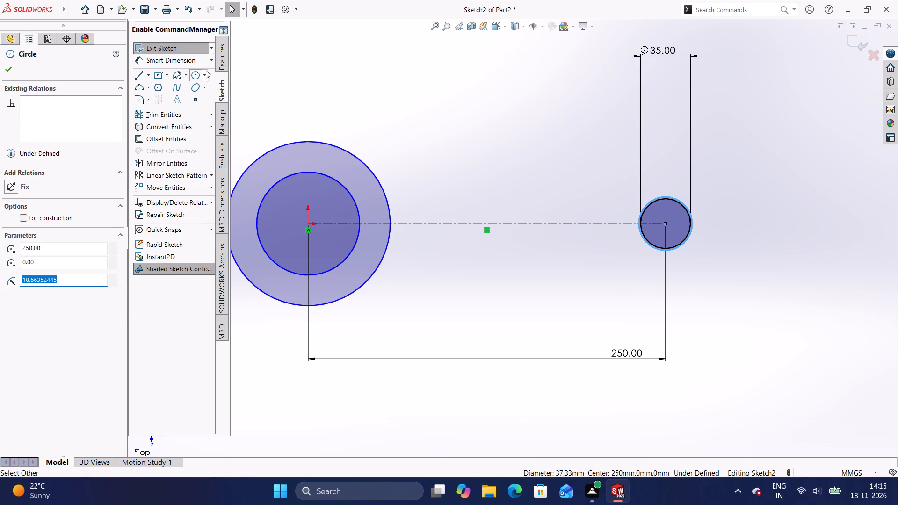
pyautogui.click(194, 58)
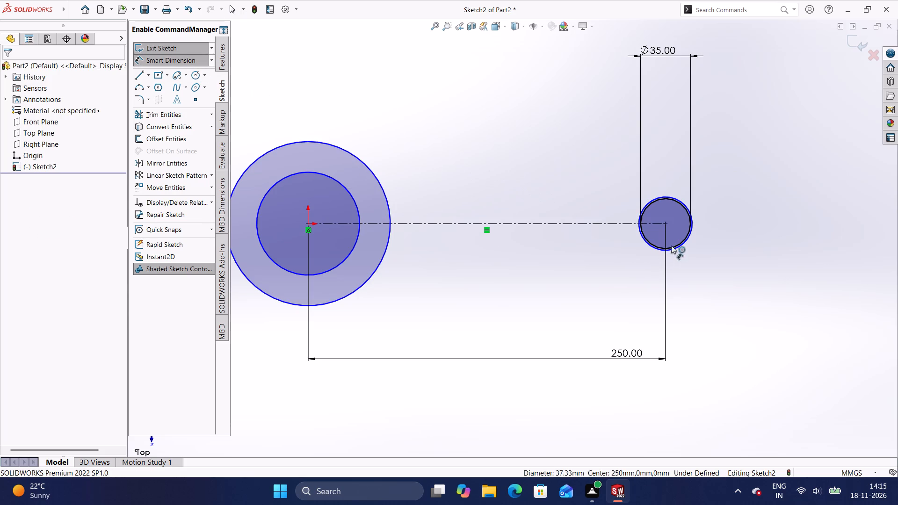
pyautogui.click(690, 230)
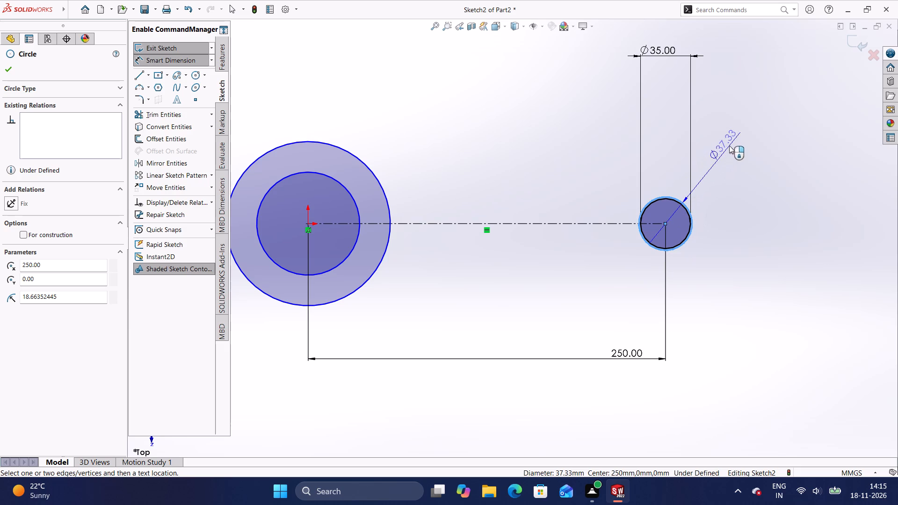
pyautogui.click(761, 106)
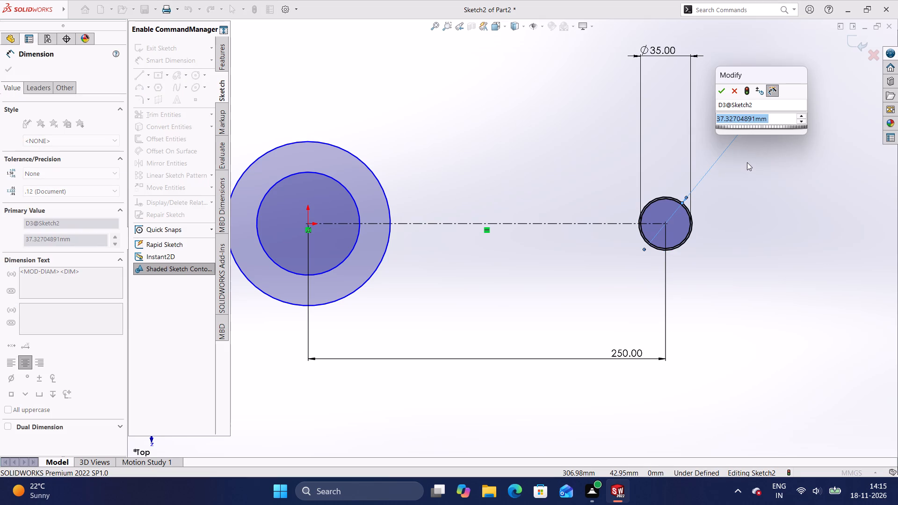
pyautogui.press('BackSpace')
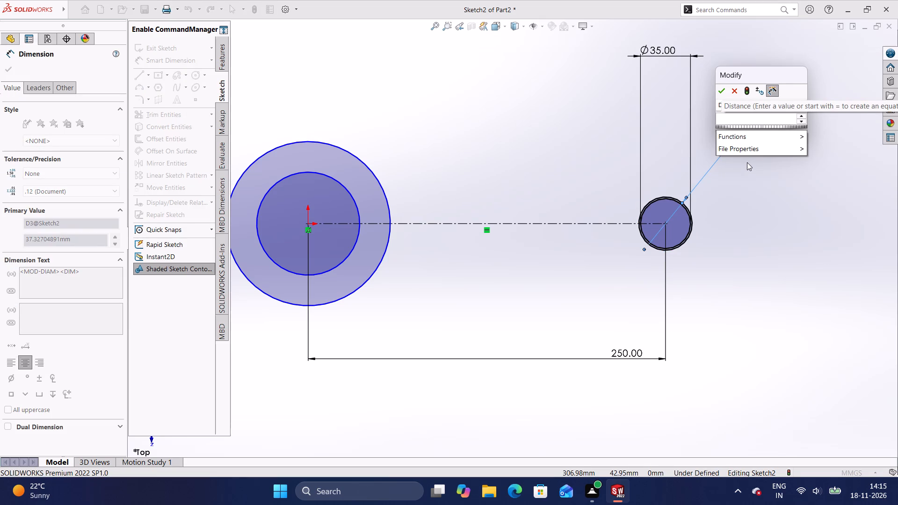
pyautogui.write('24')
pyautogui.press('Return')
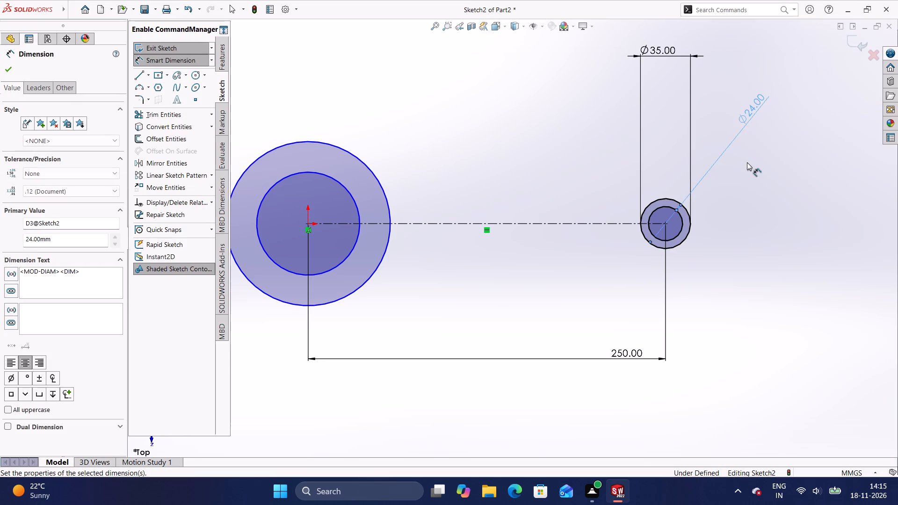
pyautogui.click(747, 162)
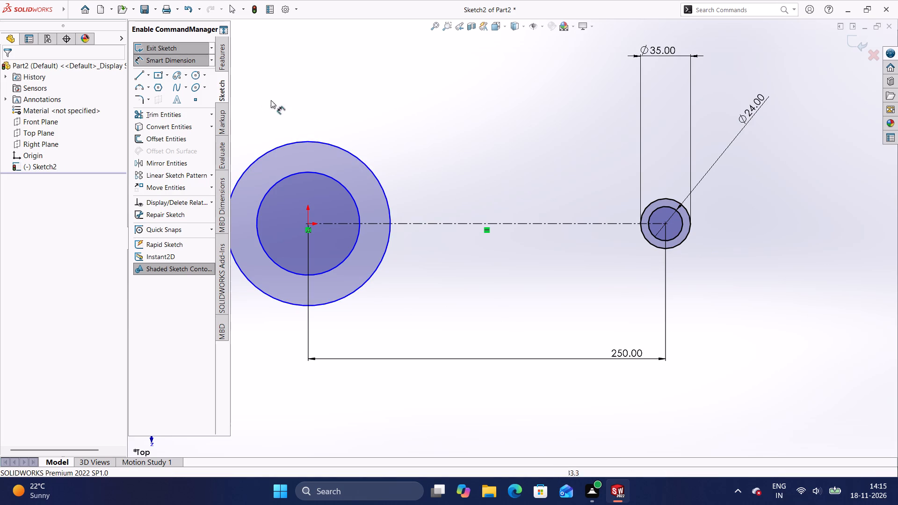
# Dimension the diameter of the outer circle centred on the origin and set it to 63 mm.
pyautogui.click(370, 169)
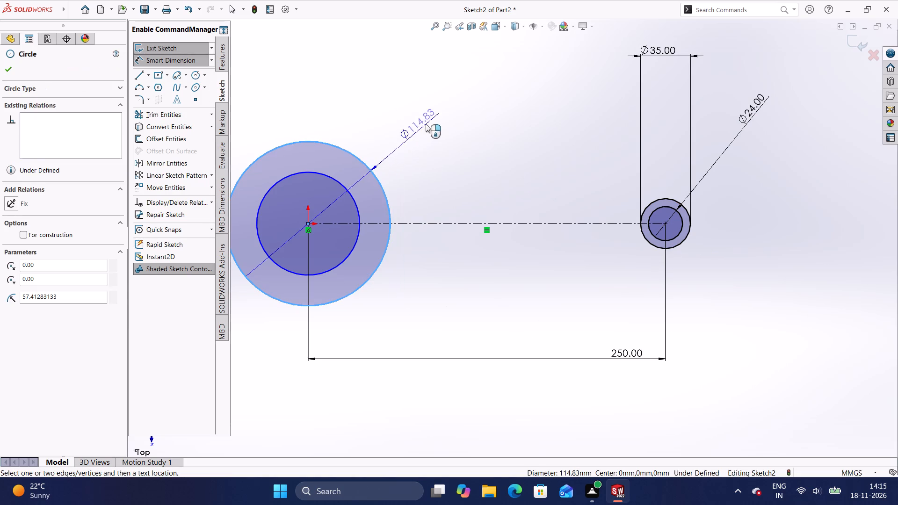
pyautogui.click(445, 108)
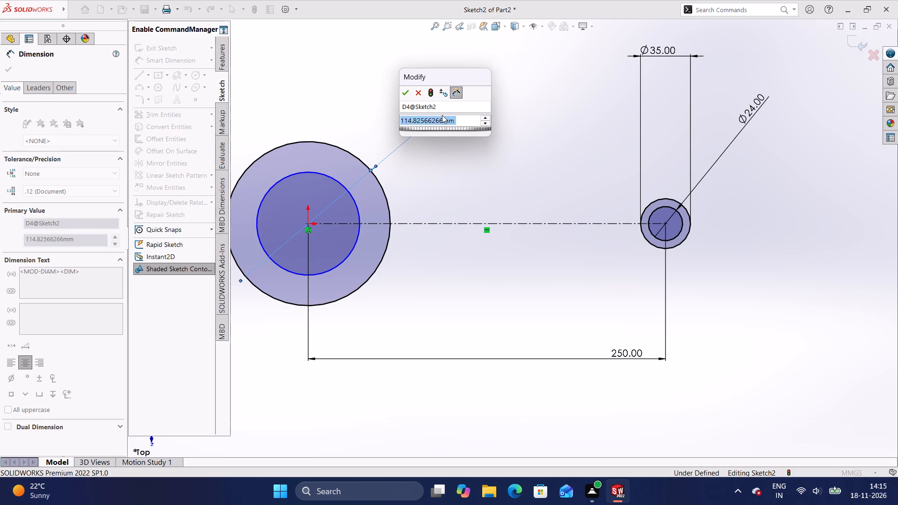
pyautogui.press('BackSpace')
pyautogui.write('63')
pyautogui.press('Return')
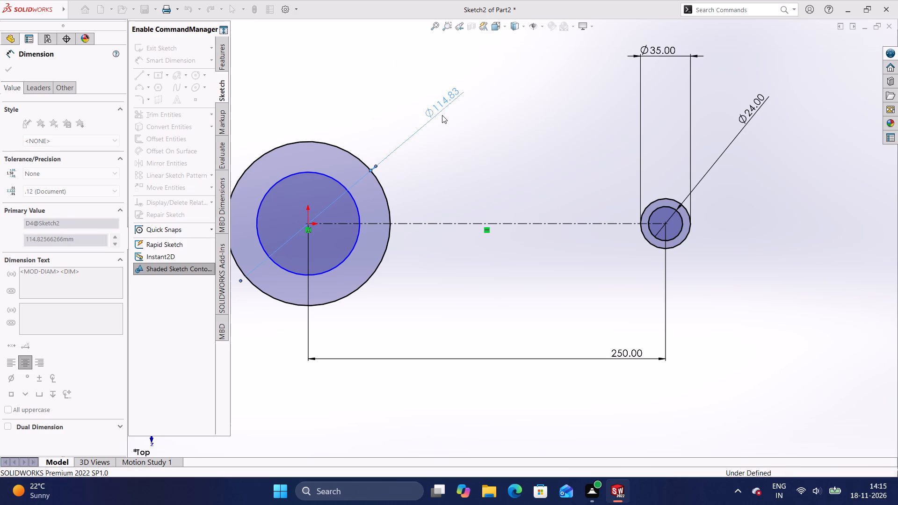
pyautogui.click(442, 115)
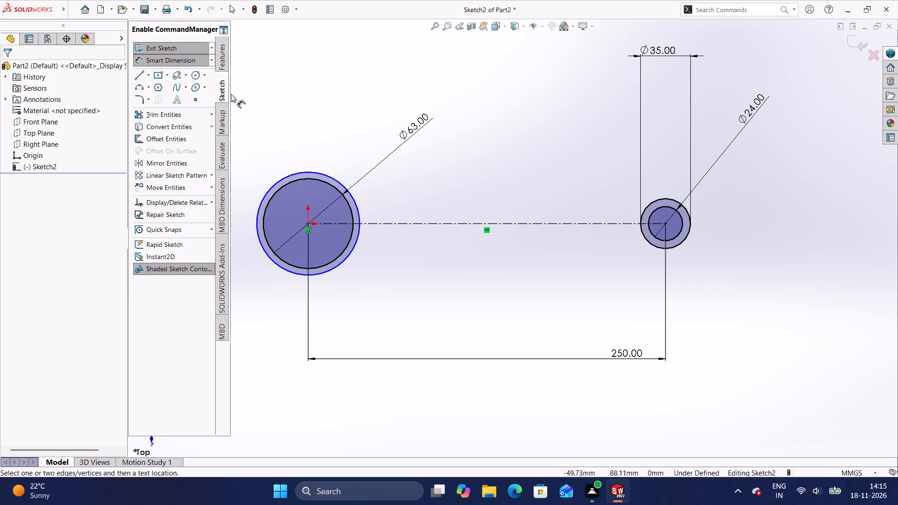
# Dimension the diameter of the remaining undimensioned circle at the origin and set it to 52 mm.
pyautogui.click(149, 62)
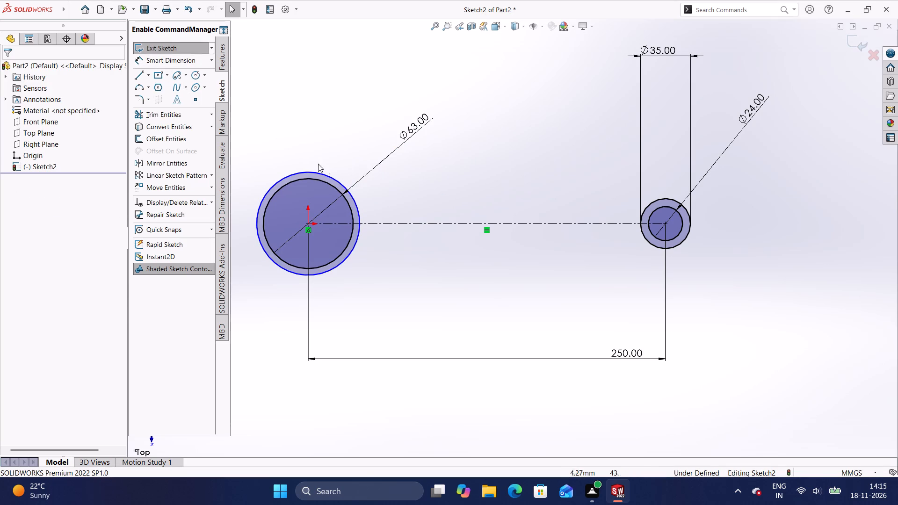
pyautogui.click(356, 206)
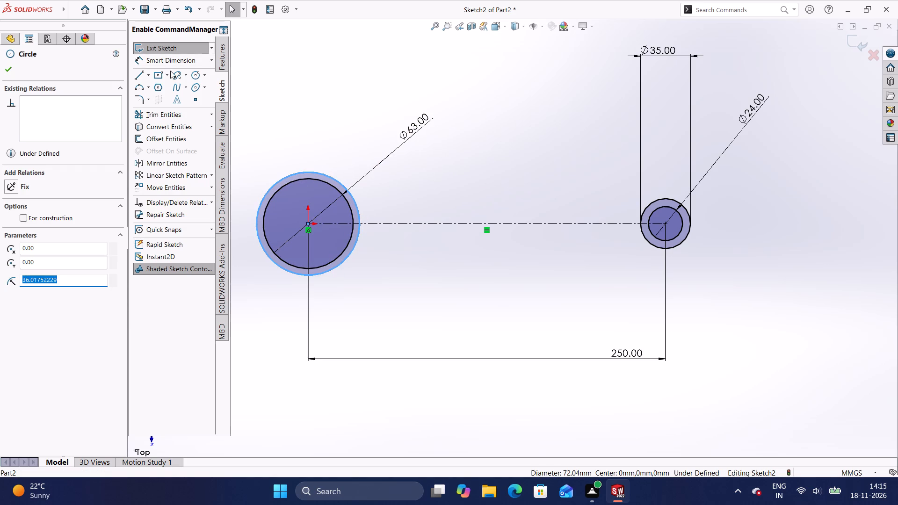
pyautogui.click(197, 76)
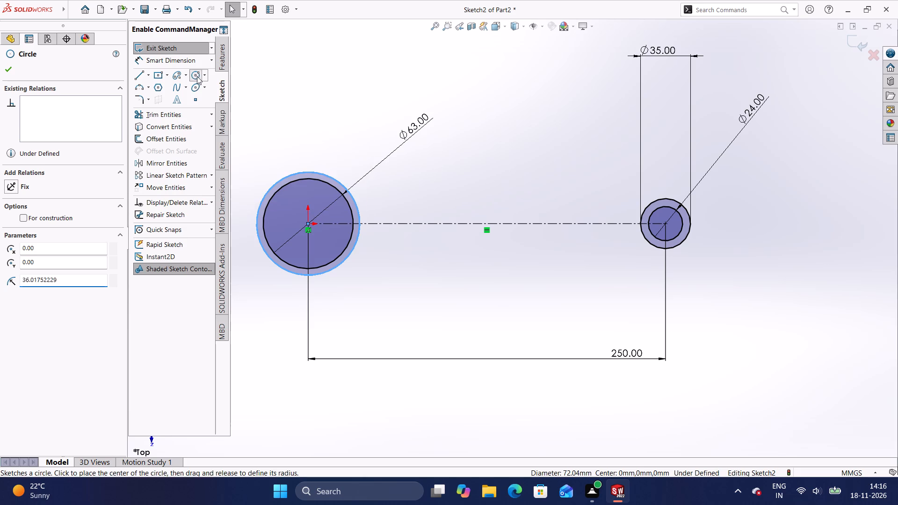
pyautogui.click(188, 63)
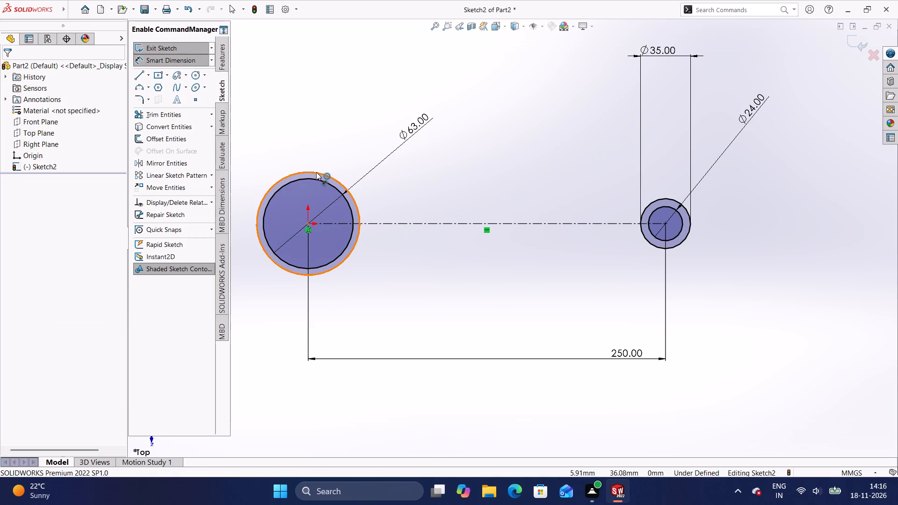
pyautogui.click(316, 172)
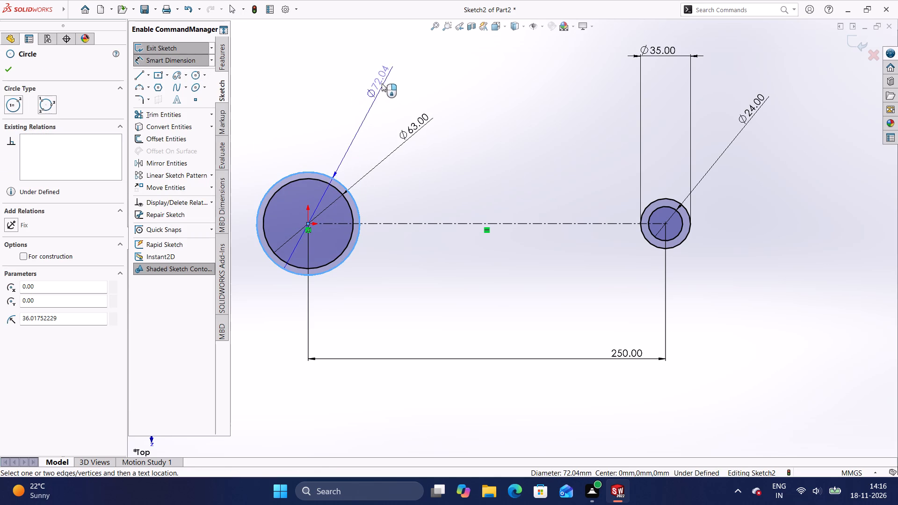
pyautogui.click(376, 77)
pyautogui.press('BackSpace')
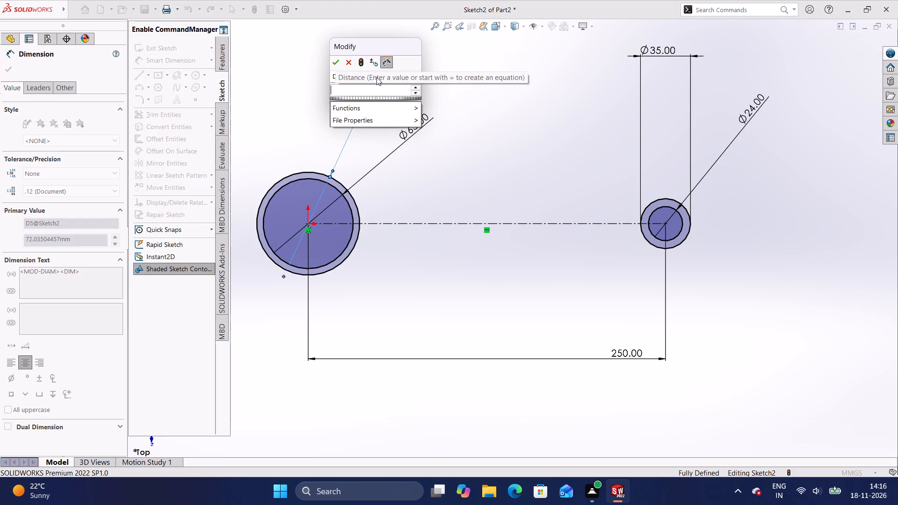
pyautogui.write('52')
pyautogui.press('Return')
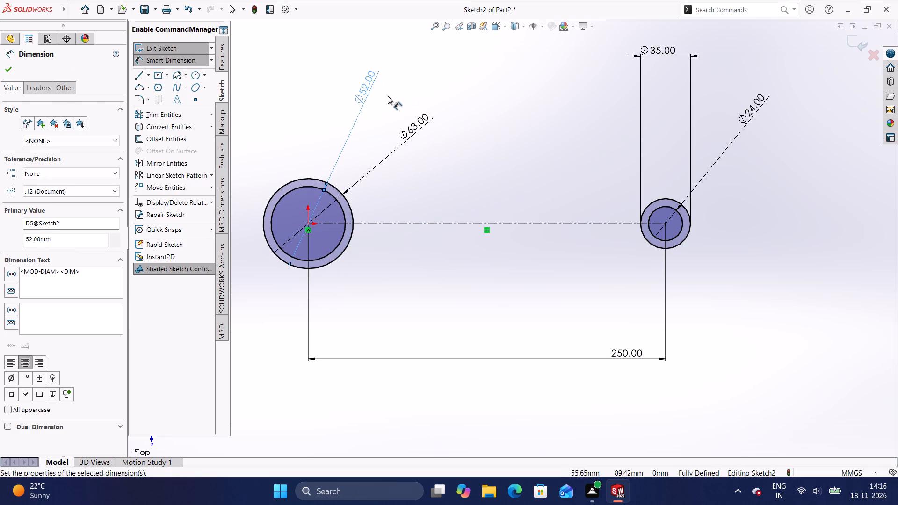
pyautogui.click(388, 97)
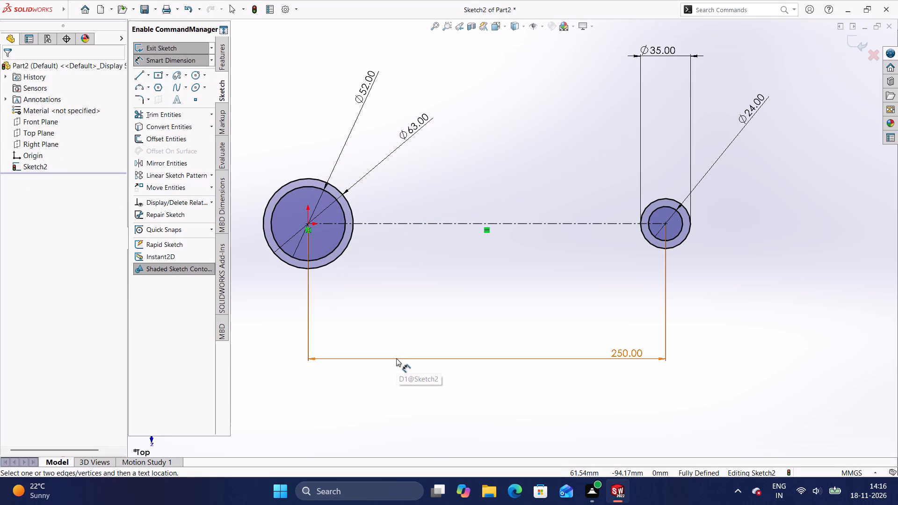
pyautogui.click(414, 380)
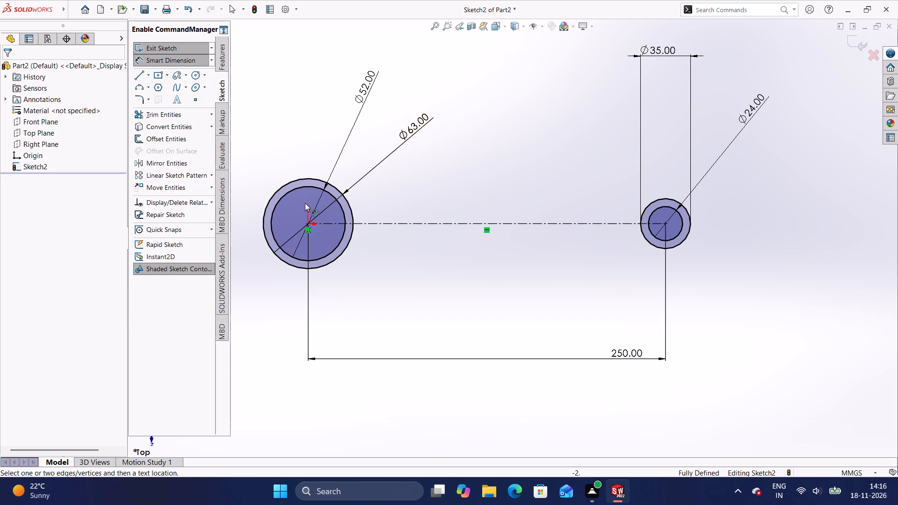
pyautogui.press('Escape')
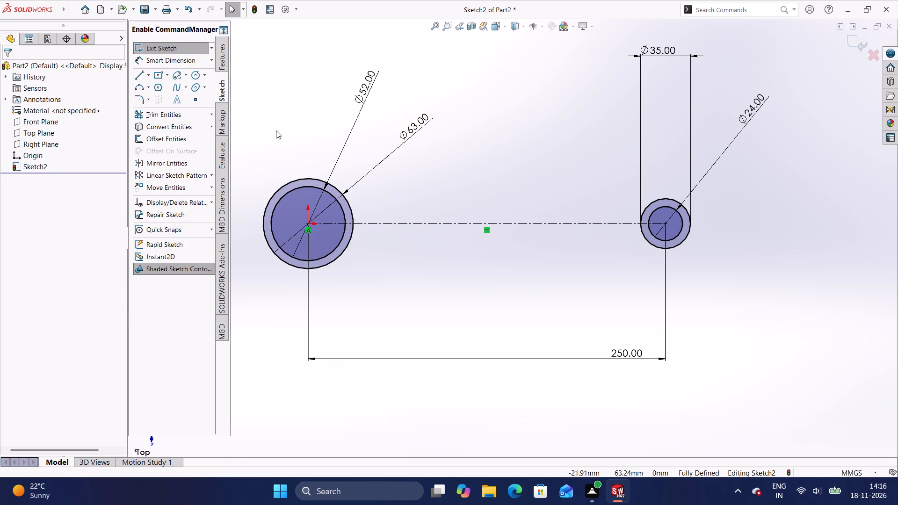
# Draw two circles above the origin pair: radius about 10.2 mm at X 24.9, Y 48.2 and radius about 7.4 mm at X -43.5, Y 33.5.
pyautogui.click(195, 76)
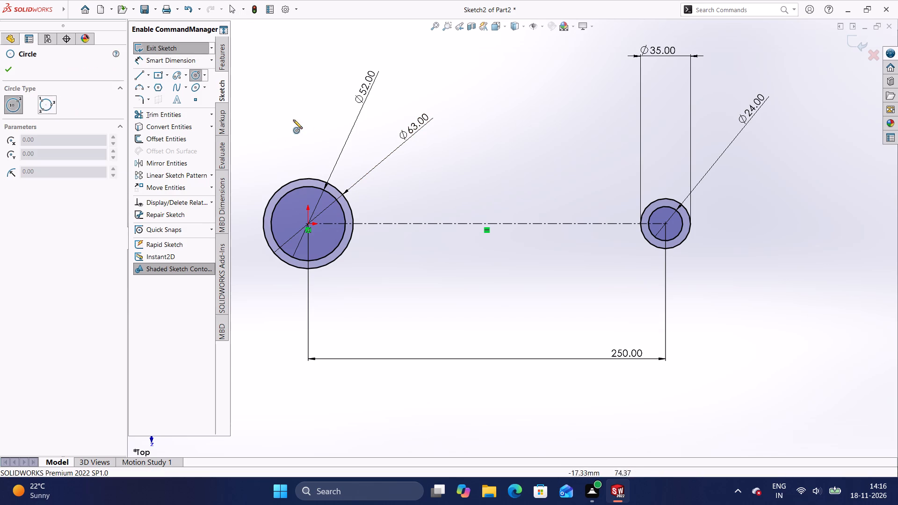
pyautogui.click(344, 155)
pyautogui.click(356, 163)
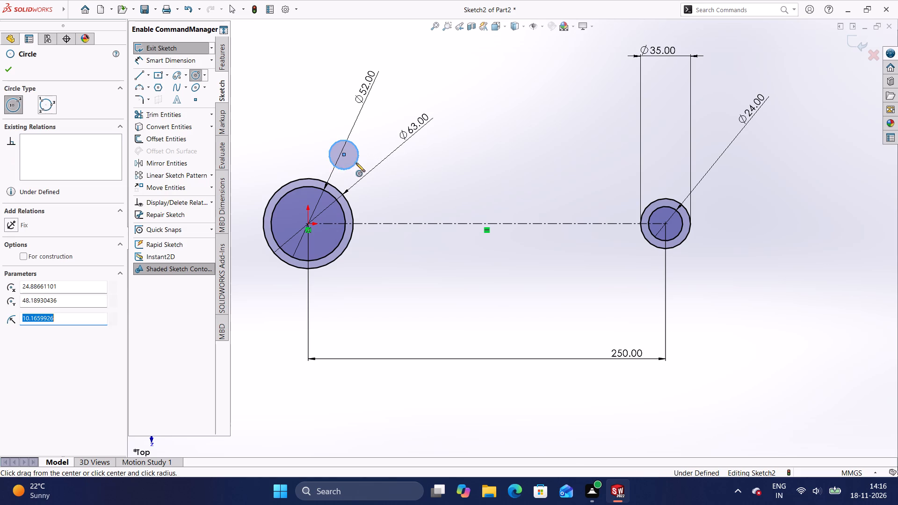
pyautogui.click(246, 176)
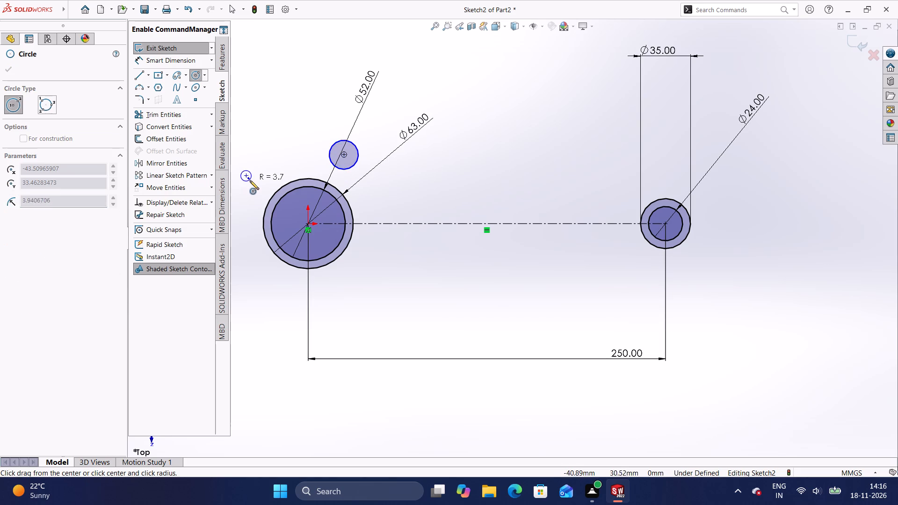
pyautogui.click(252, 185)
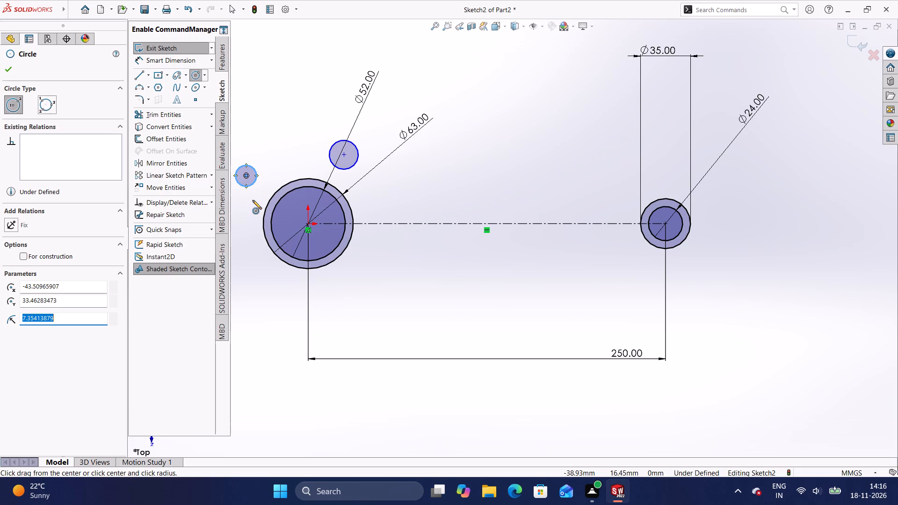
pyautogui.press('Escape')
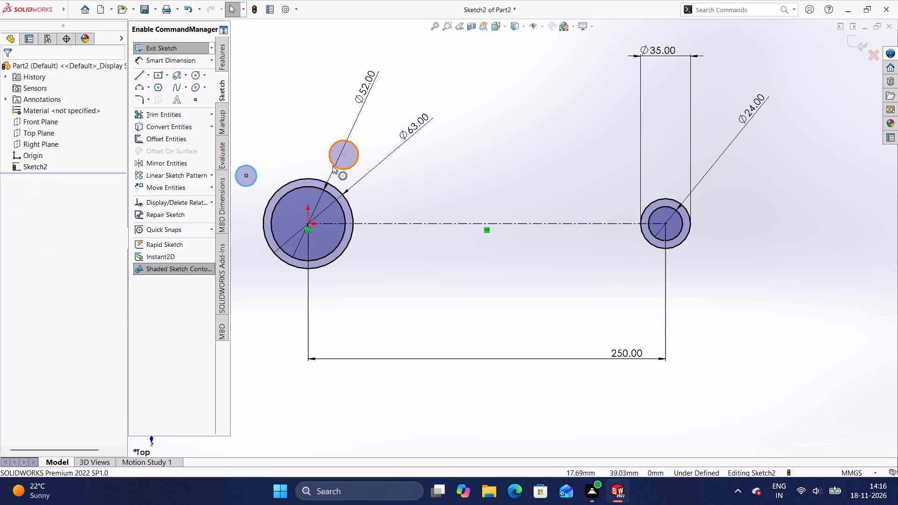
# Add an Equal relation between the two small circles above the origin pair.
pyautogui.keyDown('shift'); pyautogui.click(329, 159); pyautogui.keyUp('shift')
pyautogui.keyDown('shift'); pyautogui.click(257, 175); pyautogui.keyUp('shift')
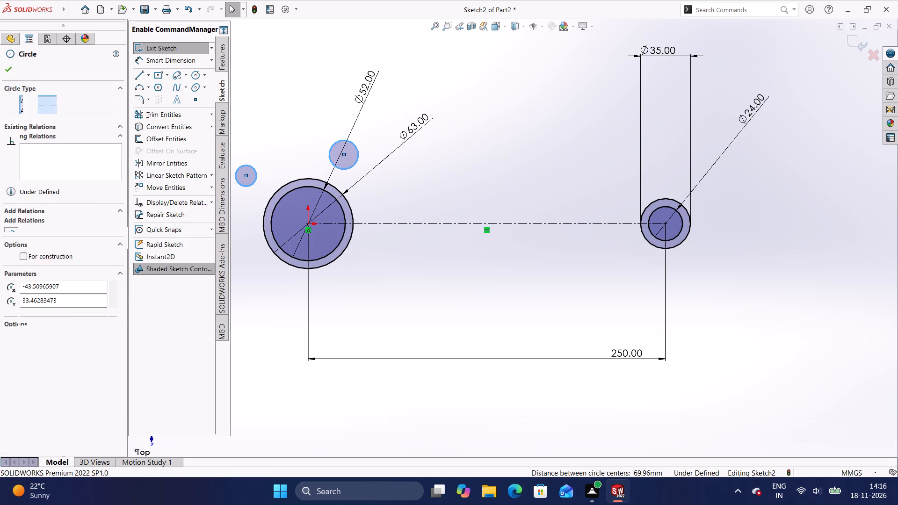
pyautogui.keyDown('shift'); pyautogui.click(16, 276); pyautogui.keyUp('shift')
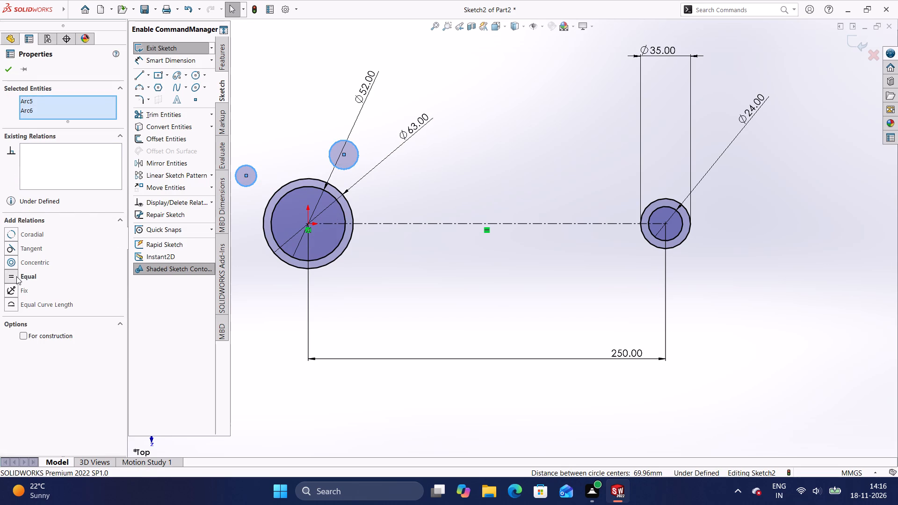
pyautogui.click(16, 276)
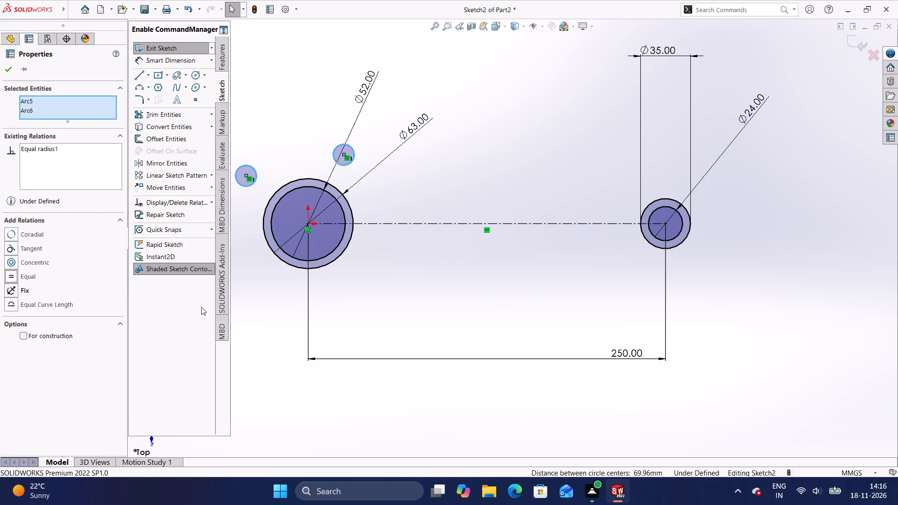
pyautogui.click(239, 312)
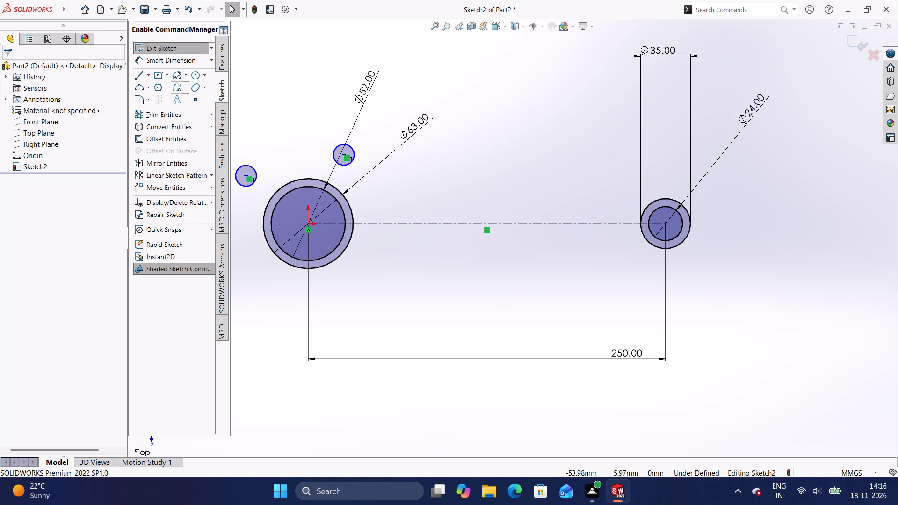
# Dimension the diameter of the small circle above and to the right of the origin and set it to 26 mm.
pyautogui.click(175, 58)
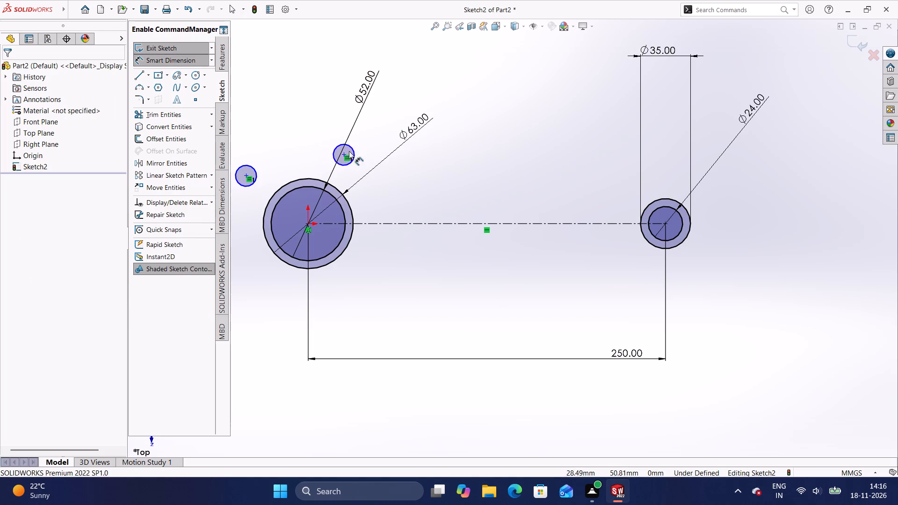
pyautogui.click(352, 148)
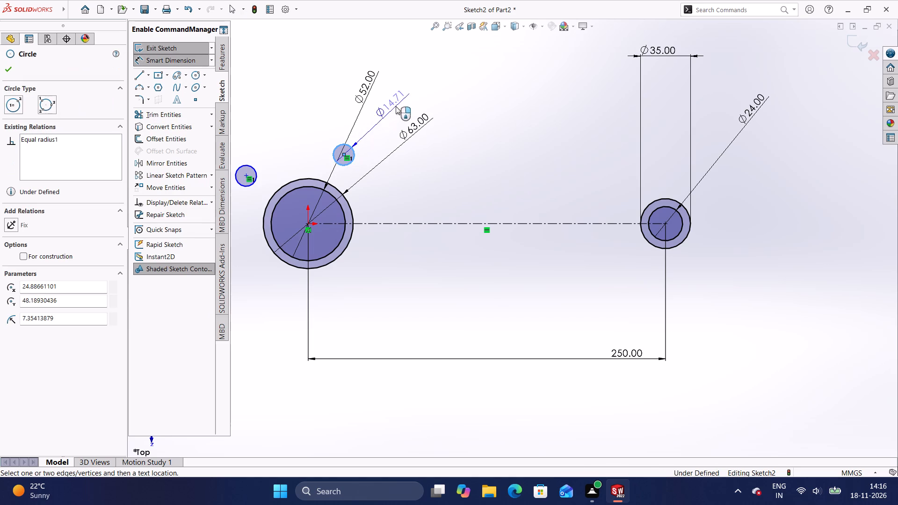
pyautogui.click(411, 90)
pyautogui.press('BackSpace')
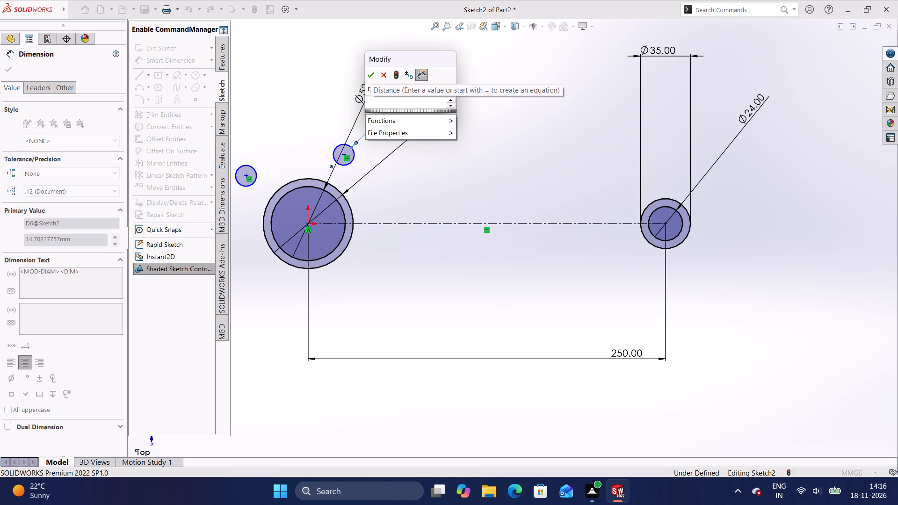
pyautogui.write('26')
pyautogui.press('Return')
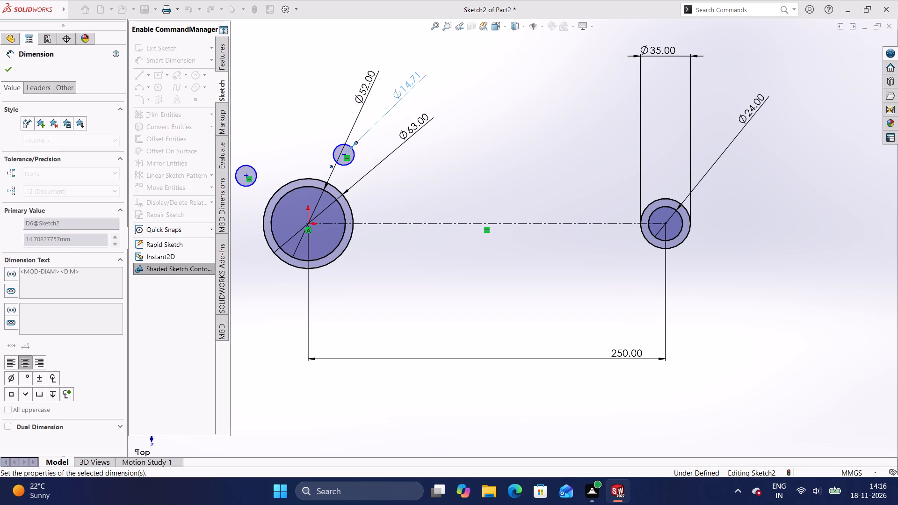
pyautogui.click(467, 144)
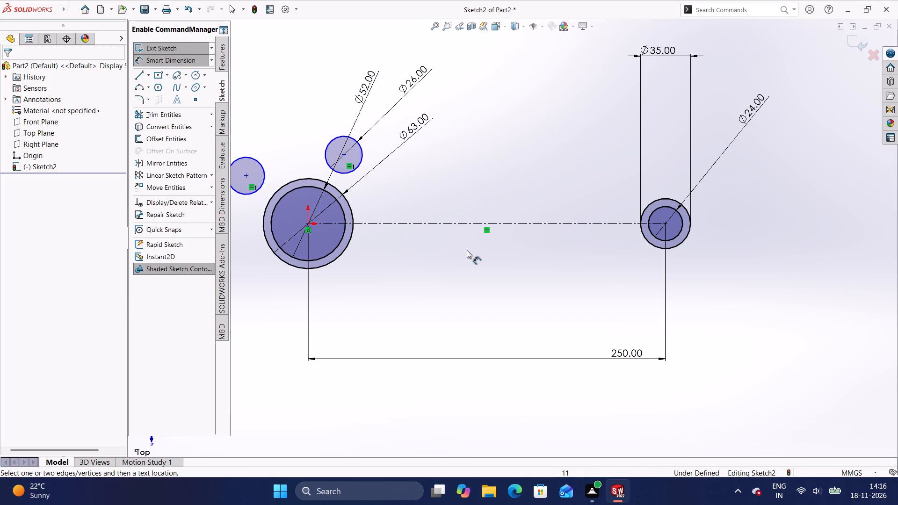
# Dimension the horizontal distance from the origin to the centre of the upper-right small circle and set it to 15 mm.
pyautogui.scroll(-1, 467, 256)
pyautogui.scroll(4, 467, 256)
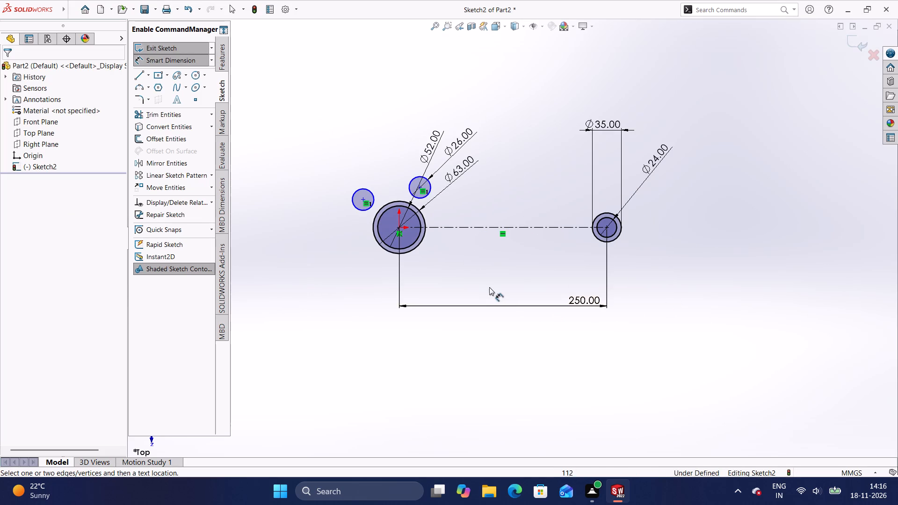
pyautogui.scroll(-1, 485, 284)
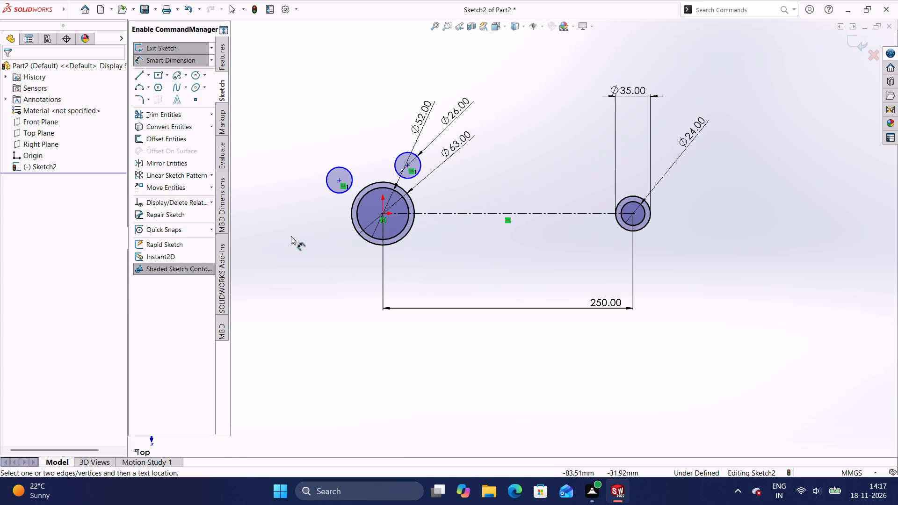
pyautogui.click(167, 60)
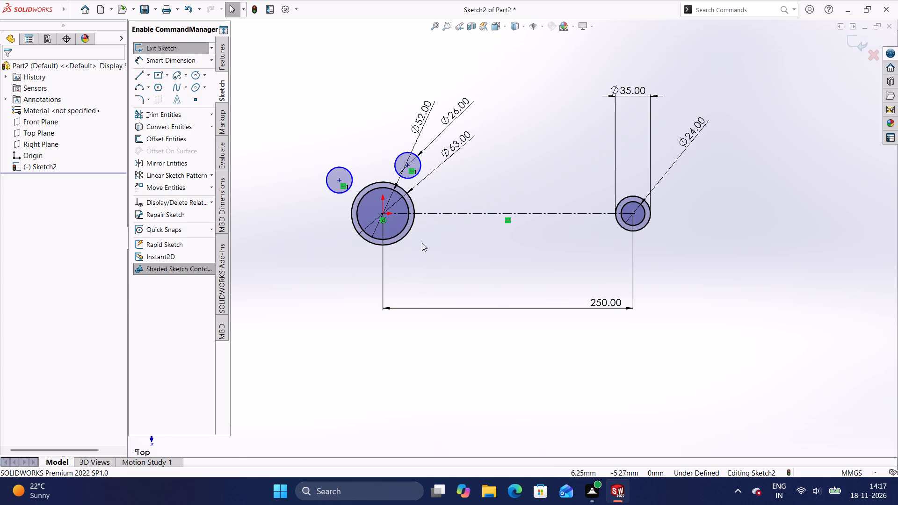
pyautogui.click(384, 213)
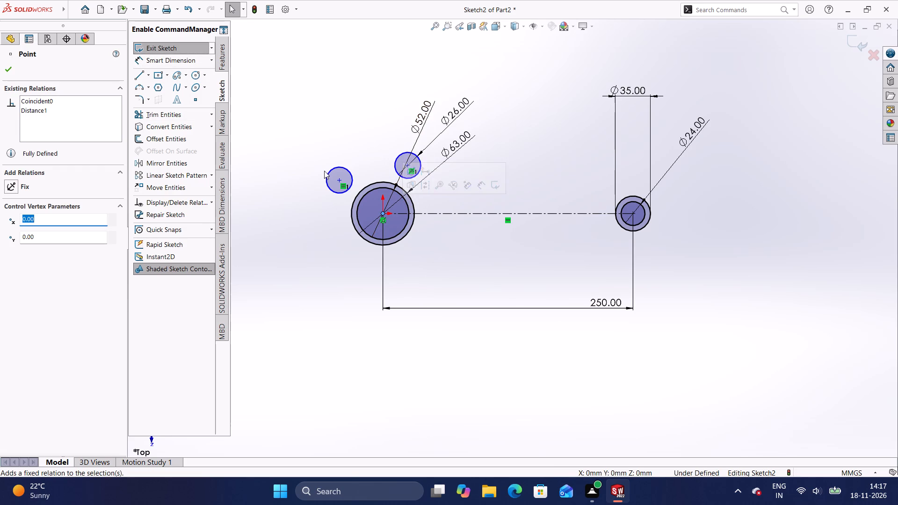
pyautogui.click(193, 62)
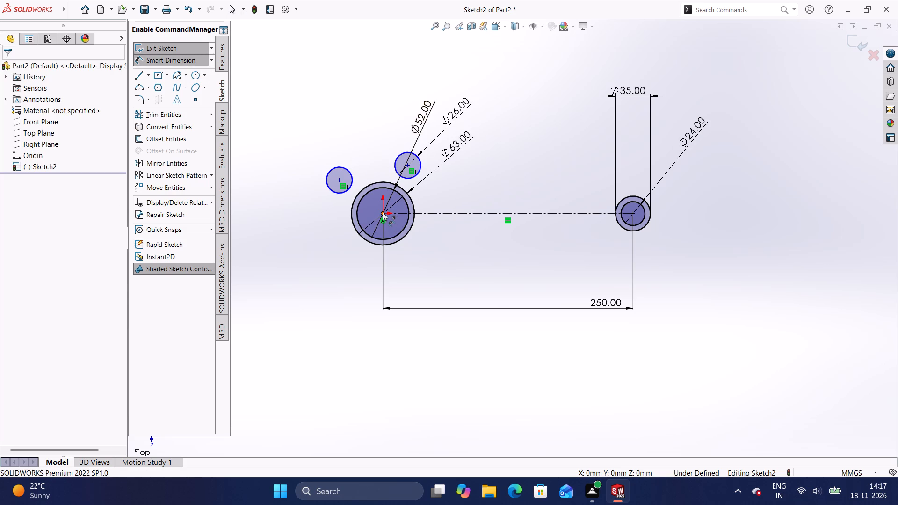
pyautogui.click(383, 212)
pyautogui.click(408, 164)
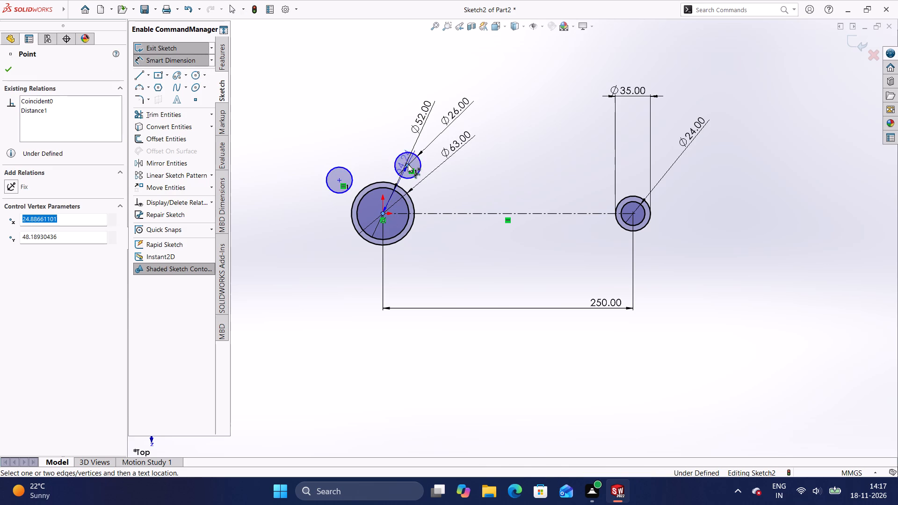
pyautogui.click(401, 75)
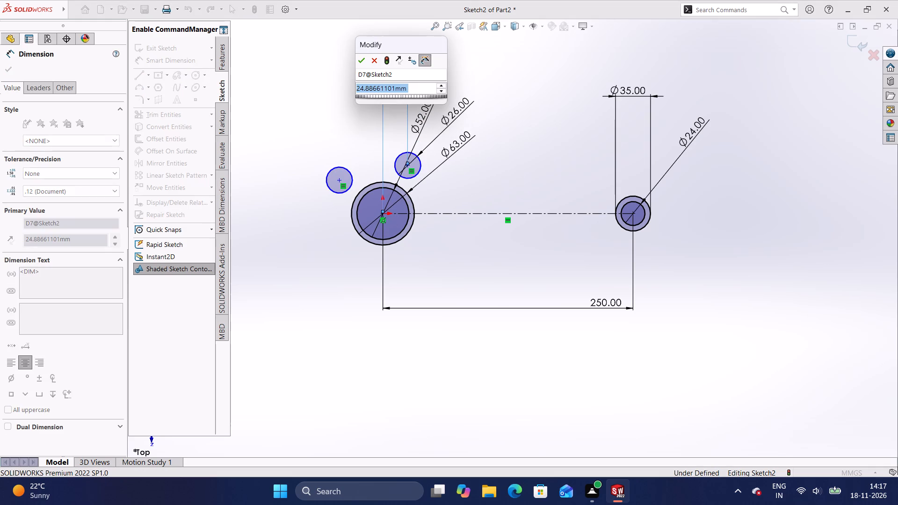
pyautogui.press('BackSpace')
pyautogui.write('15')
pyautogui.press('Return')
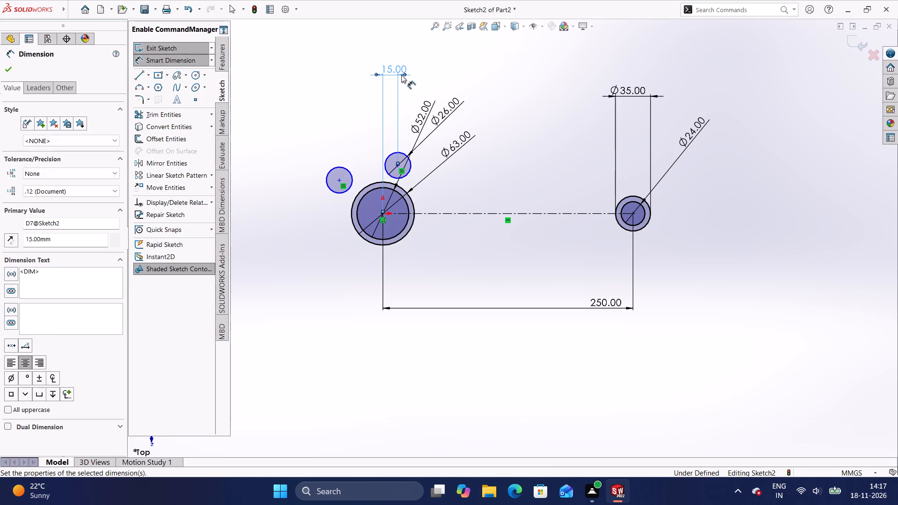
pyautogui.click(427, 68)
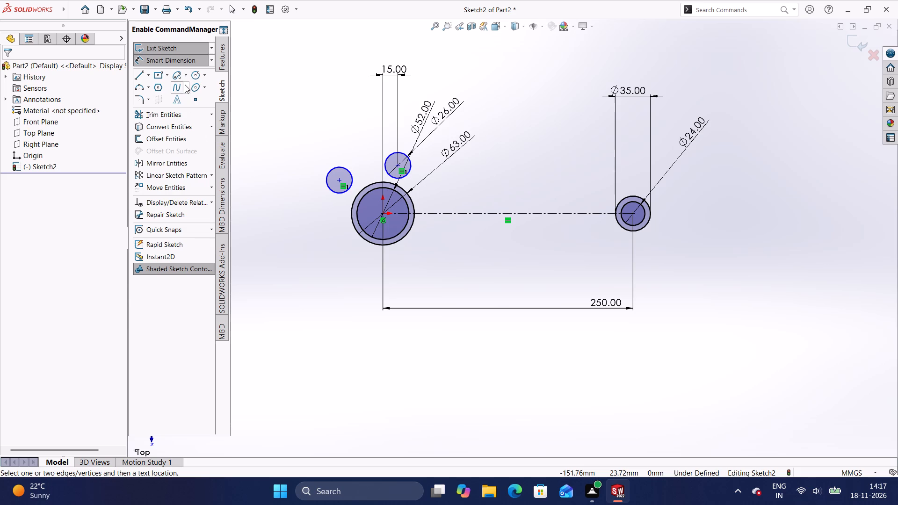
# Dimension the horizontal distance from the origin to the centre of the upper-left small circle and set it to 40 mm.
pyautogui.click(181, 61)
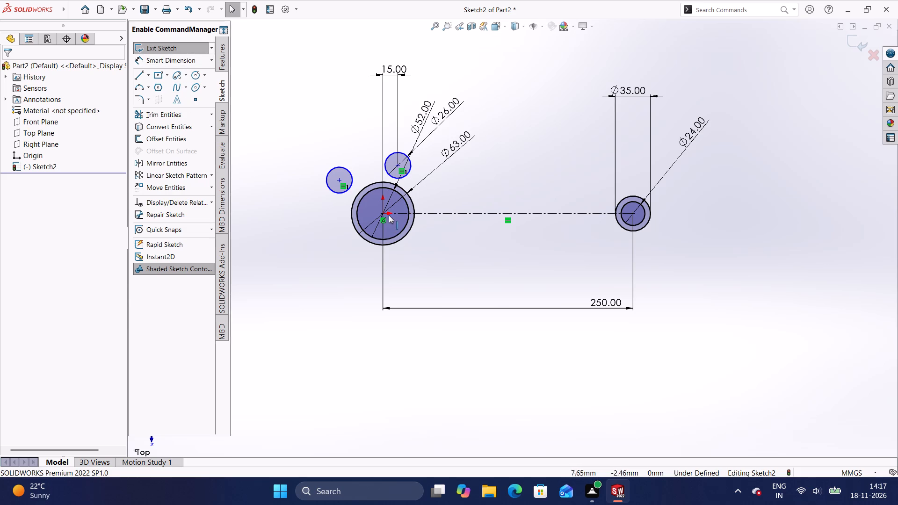
pyautogui.click(383, 213)
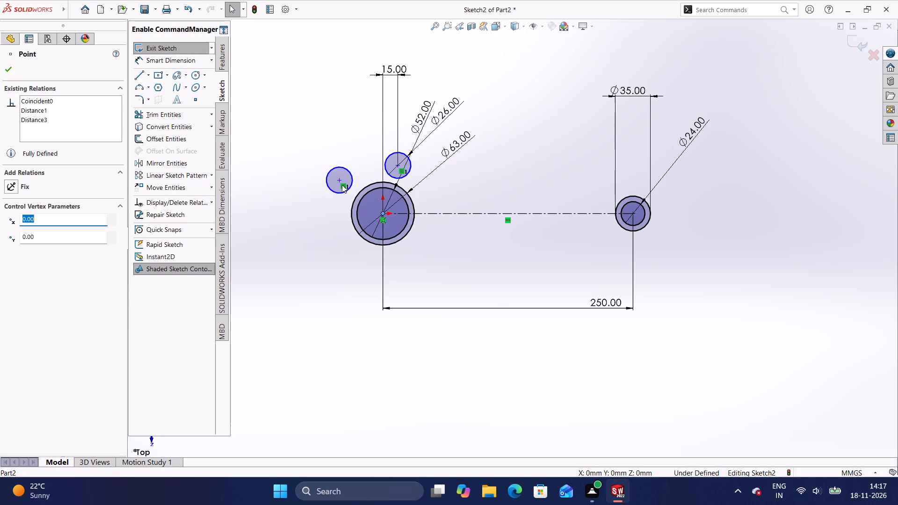
pyautogui.click(339, 179)
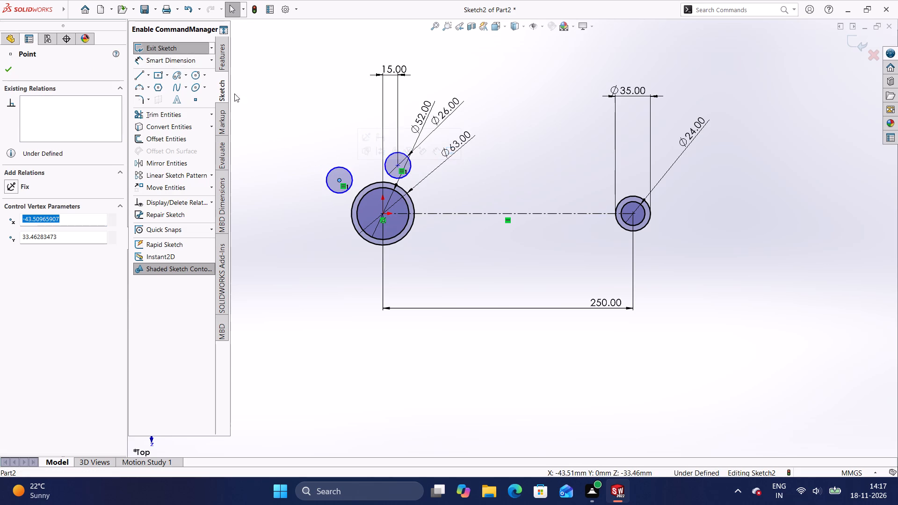
pyautogui.click(186, 60)
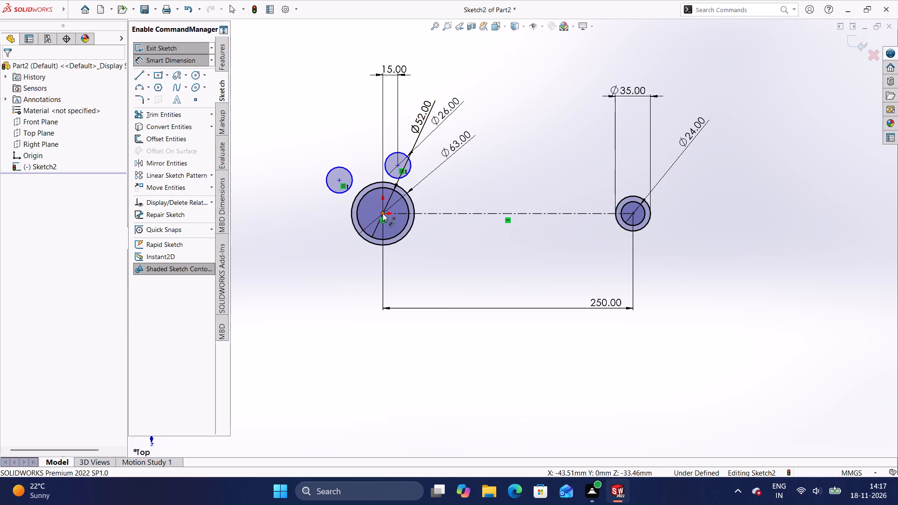
pyautogui.click(383, 213)
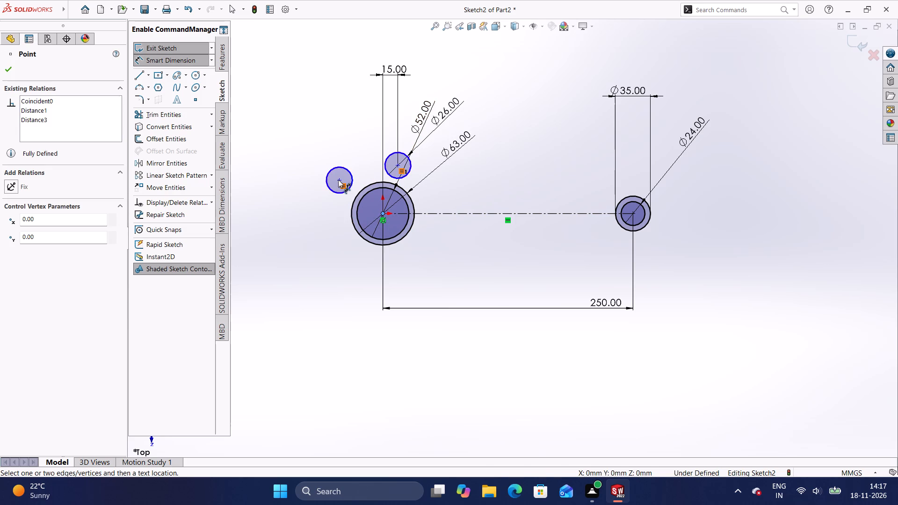
pyautogui.click(338, 180)
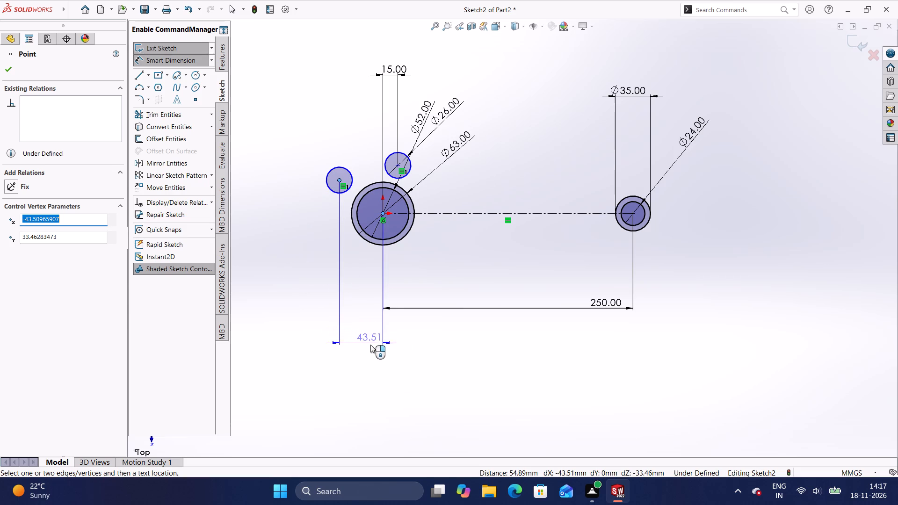
pyautogui.click(377, 360)
pyautogui.press('BackSpace')
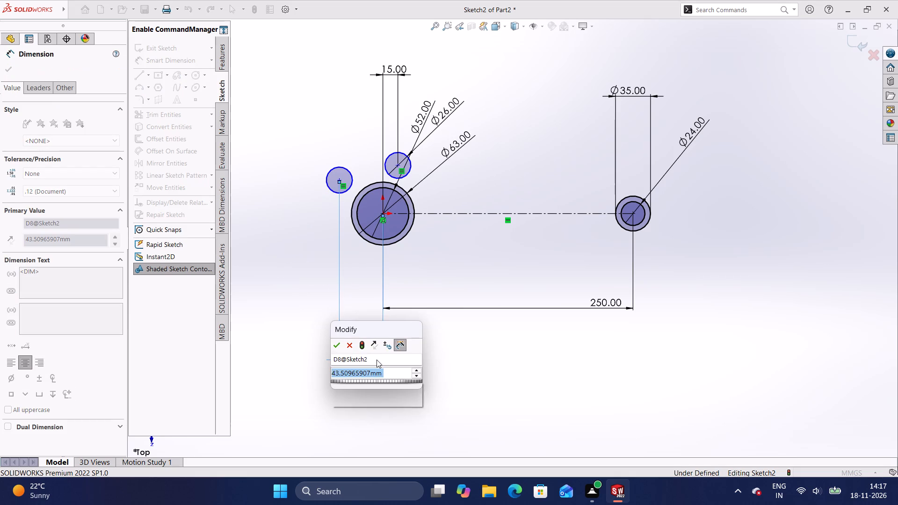
pyautogui.write('40')
pyautogui.press('Return')
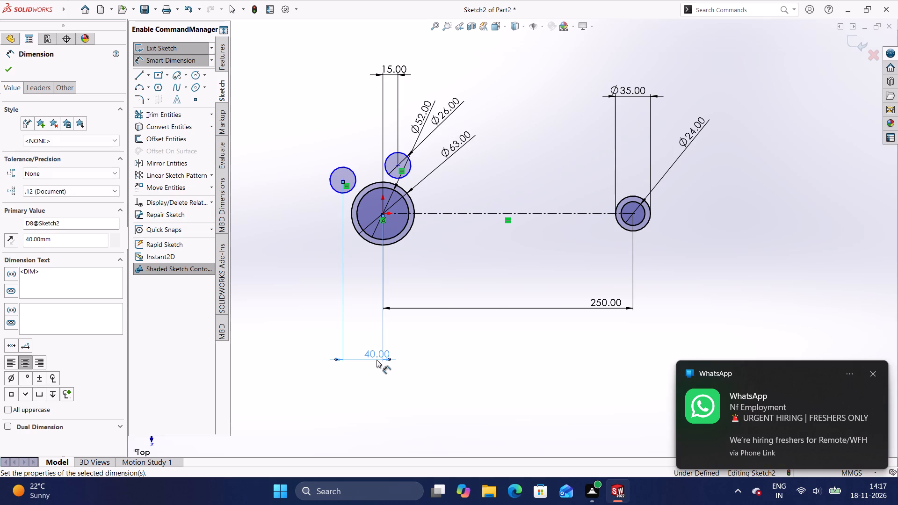
pyautogui.click(396, 388)
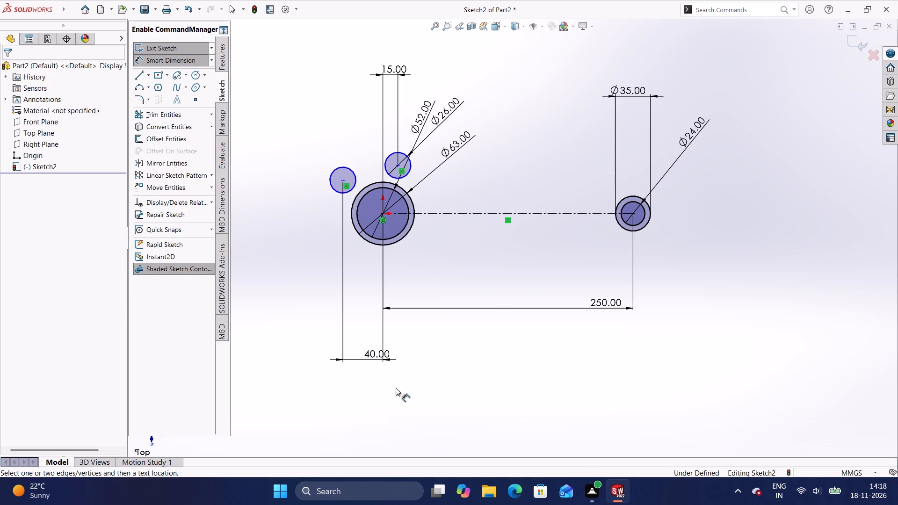
# Dimension the vertical distance from the origin to the centre of the upper-left small circle and set it to 26 mm.
pyautogui.click(180, 58)
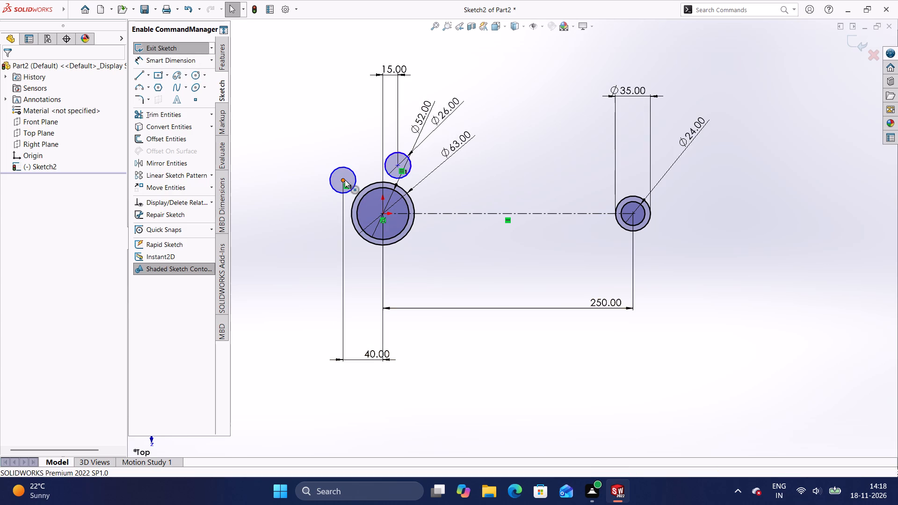
pyautogui.click(343, 180)
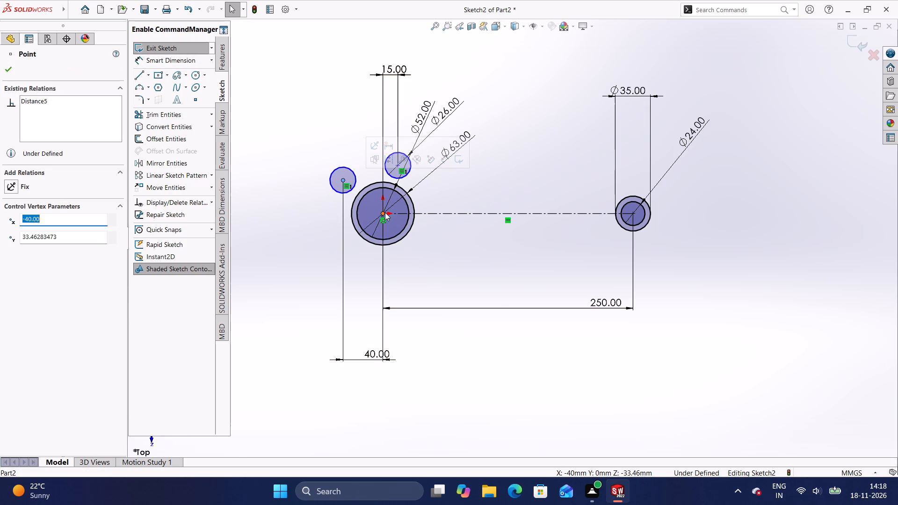
pyautogui.click(382, 213)
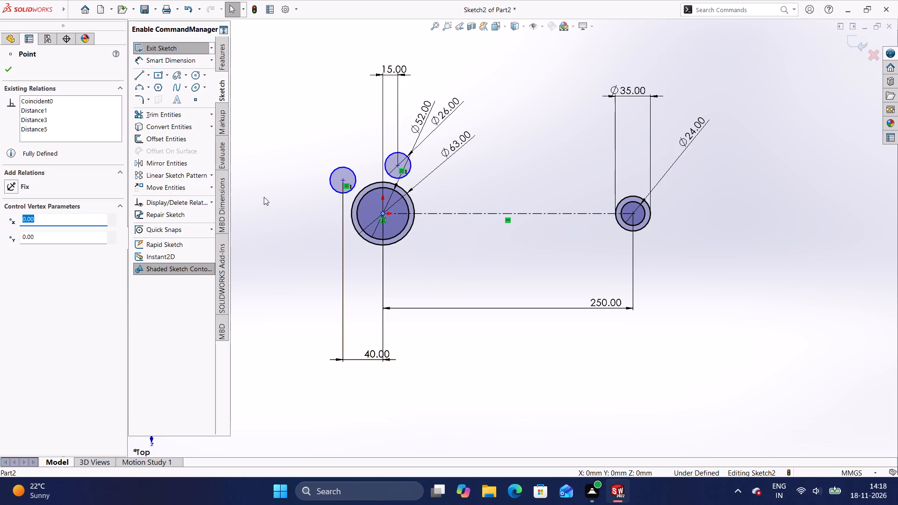
pyautogui.click(191, 62)
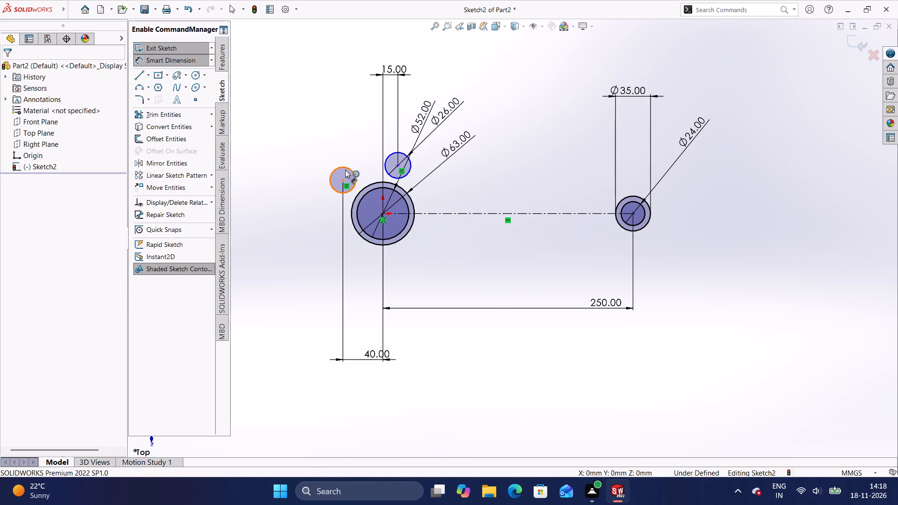
pyautogui.click(384, 213)
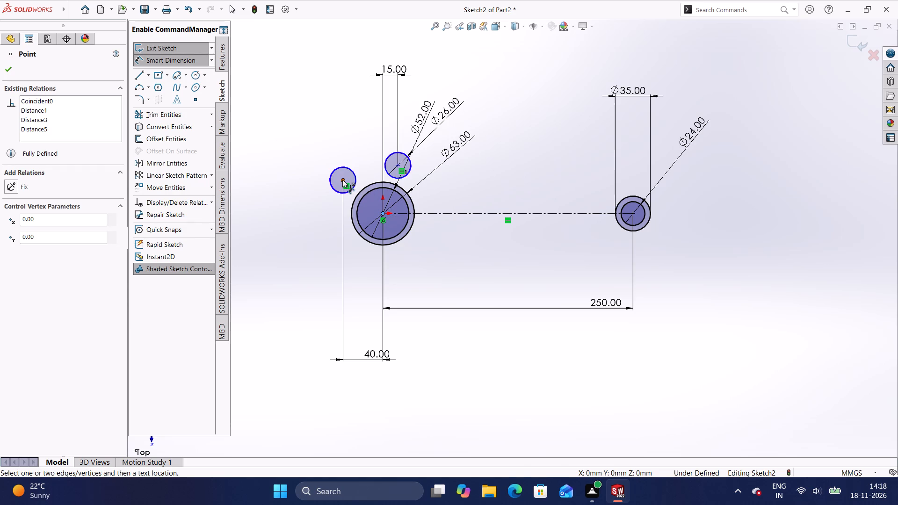
pyautogui.click(342, 180)
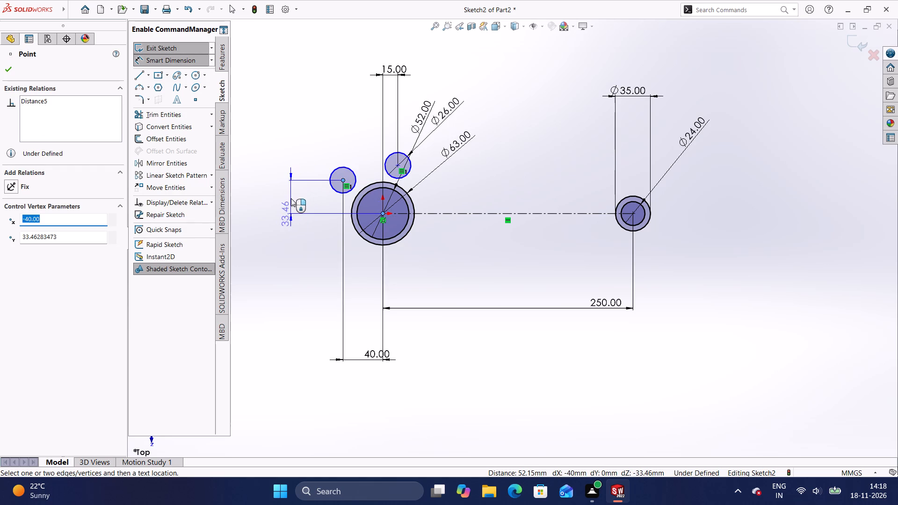
pyautogui.click(273, 196)
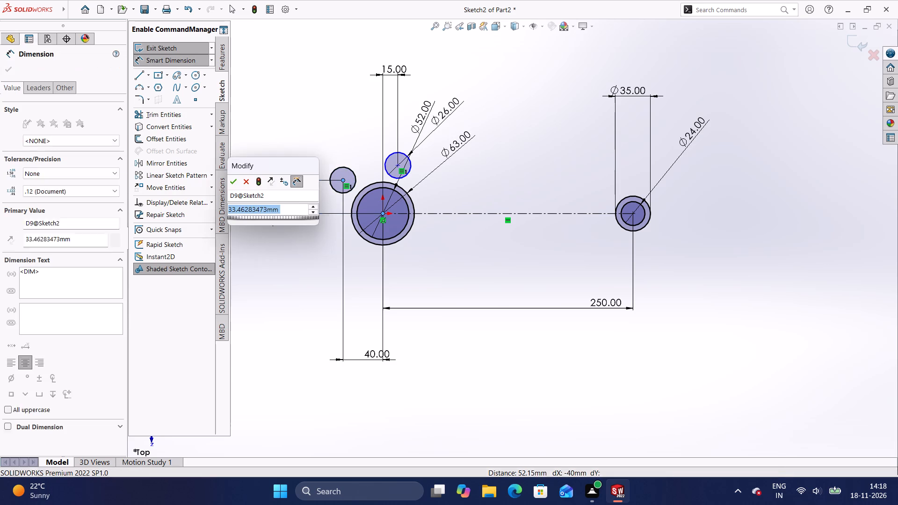
pyautogui.press('BackSpace')
pyautogui.write('24')
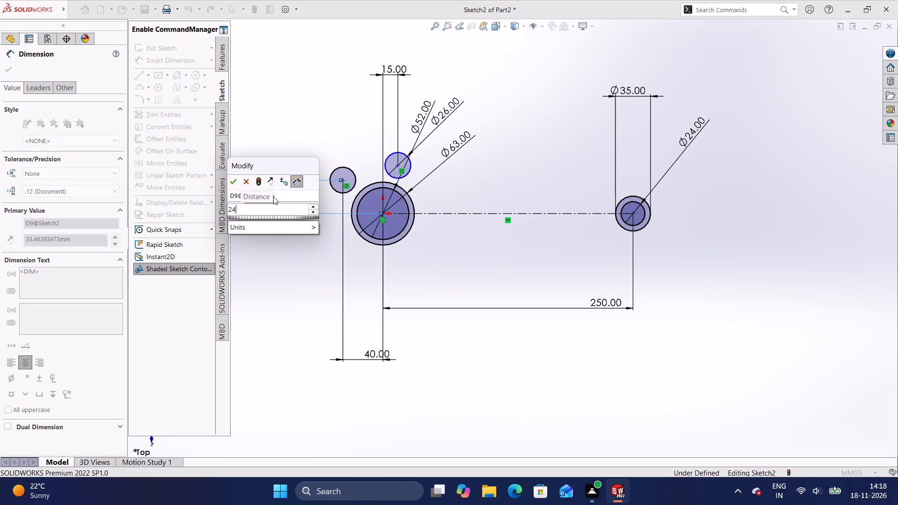
pyautogui.press('BackSpace')
pyautogui.press('6')
pyautogui.press('Return')
pyautogui.click(311, 272)
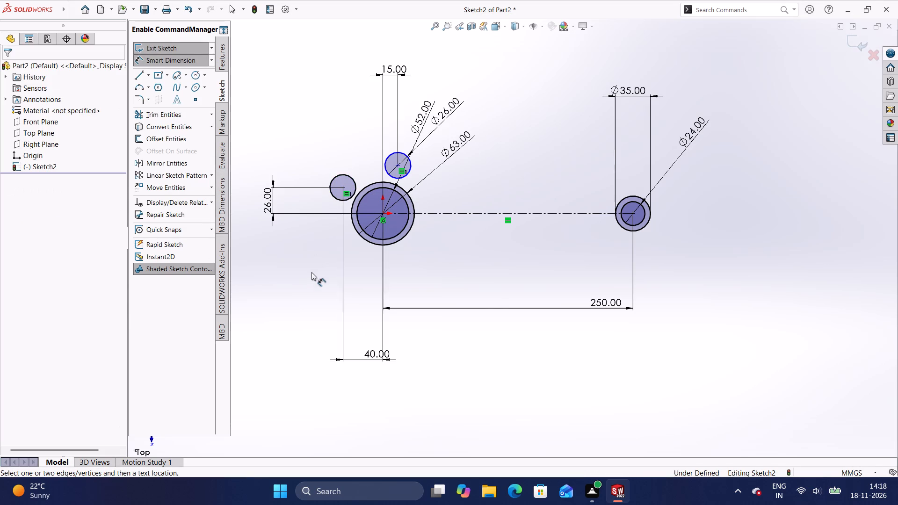
# Dimension the vertical distance between the centres of the two small circles and set it to 17 mm.
pyautogui.click(169, 57)
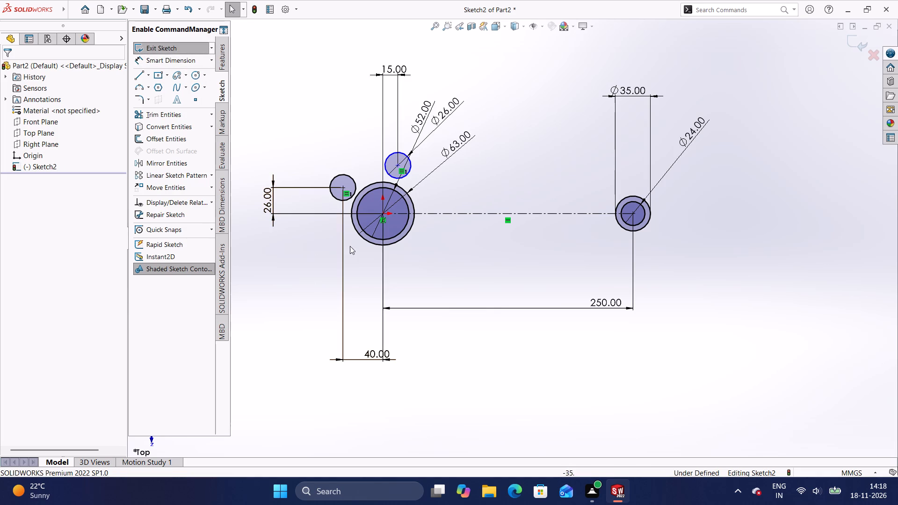
pyautogui.click(398, 165)
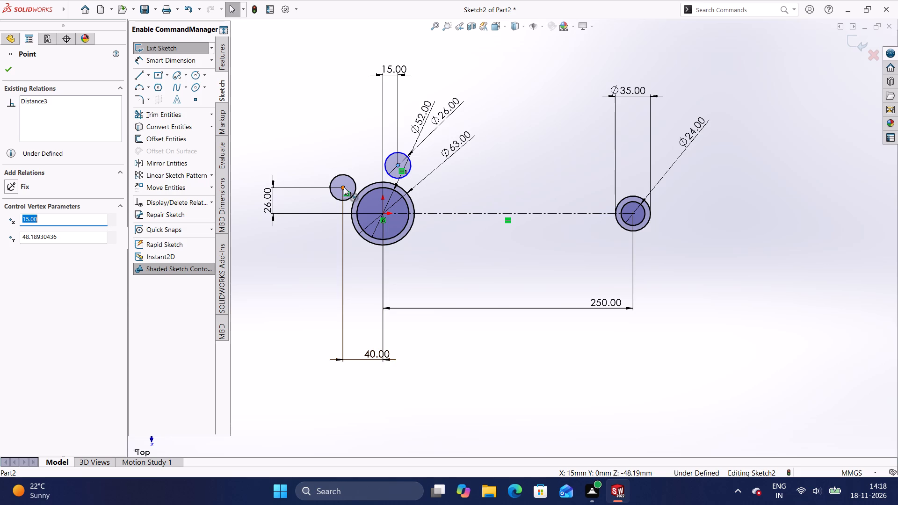
pyautogui.click(344, 187)
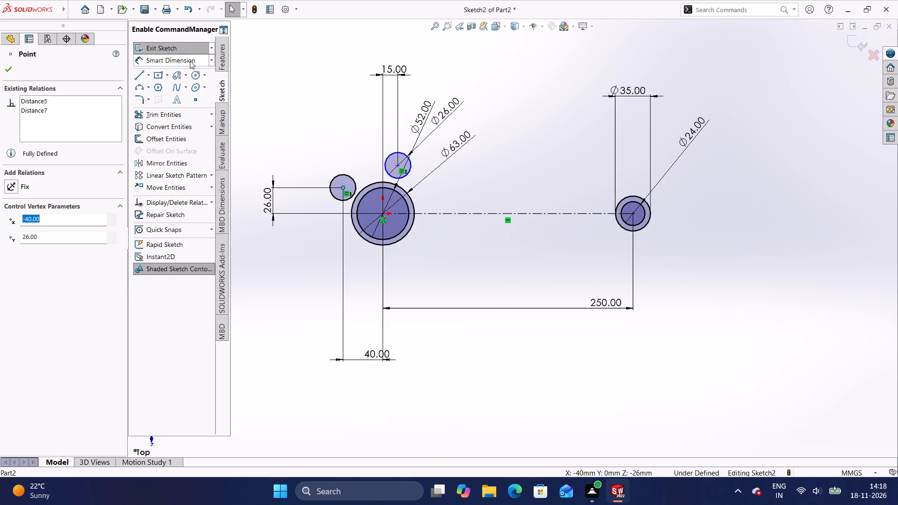
pyautogui.click(189, 60)
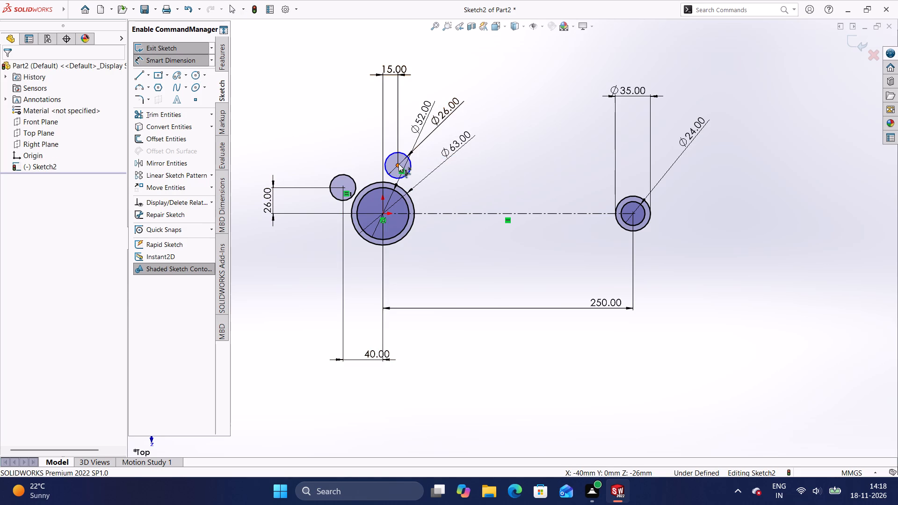
pyautogui.click(398, 165)
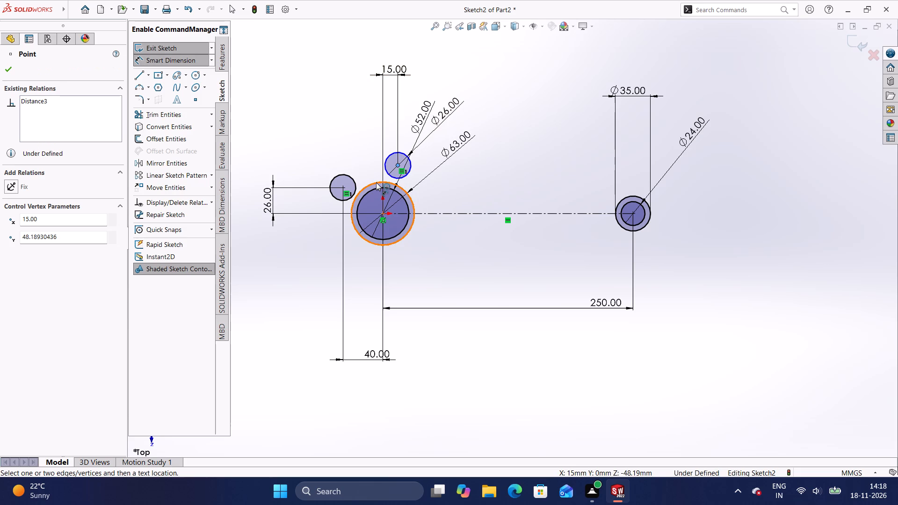
pyautogui.click(343, 188)
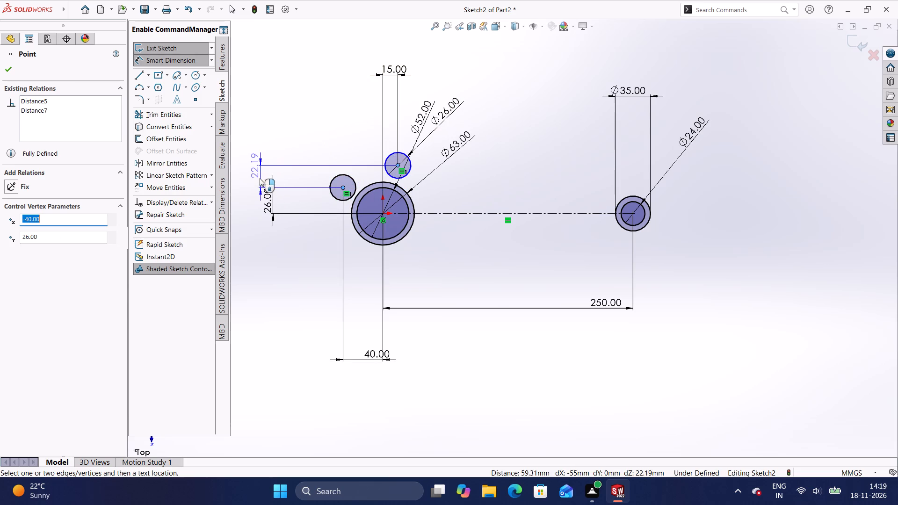
pyautogui.click(251, 173)
pyautogui.press('BackSpace')
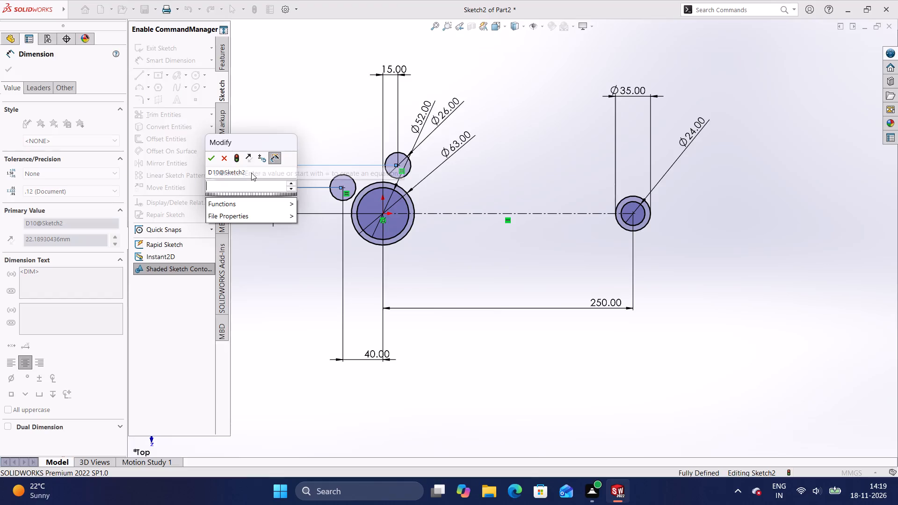
pyautogui.write('17')
pyautogui.press('Return')
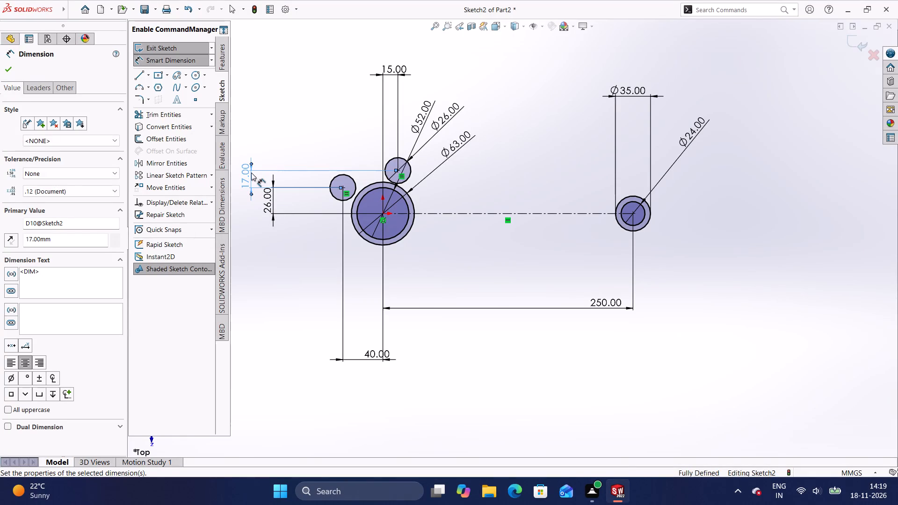
pyautogui.click(275, 253)
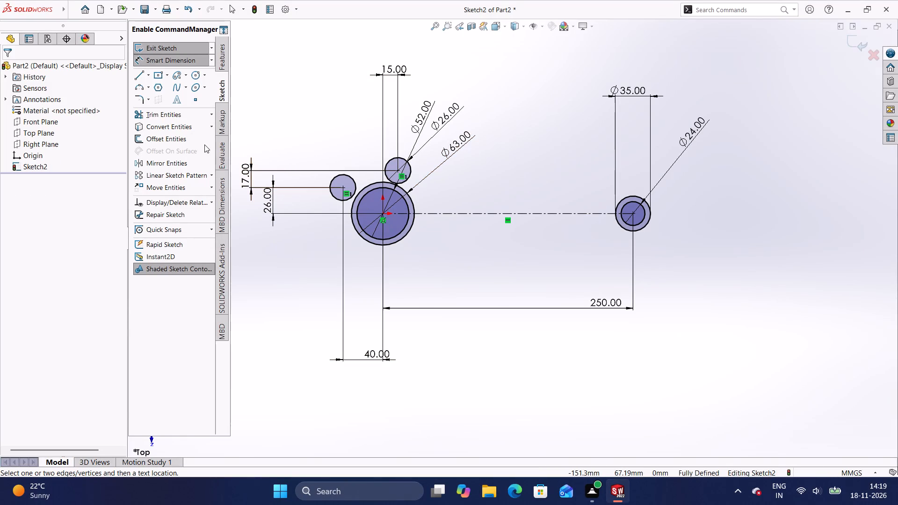
# Mirror the two 26 mm circles about the horizontal centreline, keeping the originals.
pyautogui.click(185, 161)
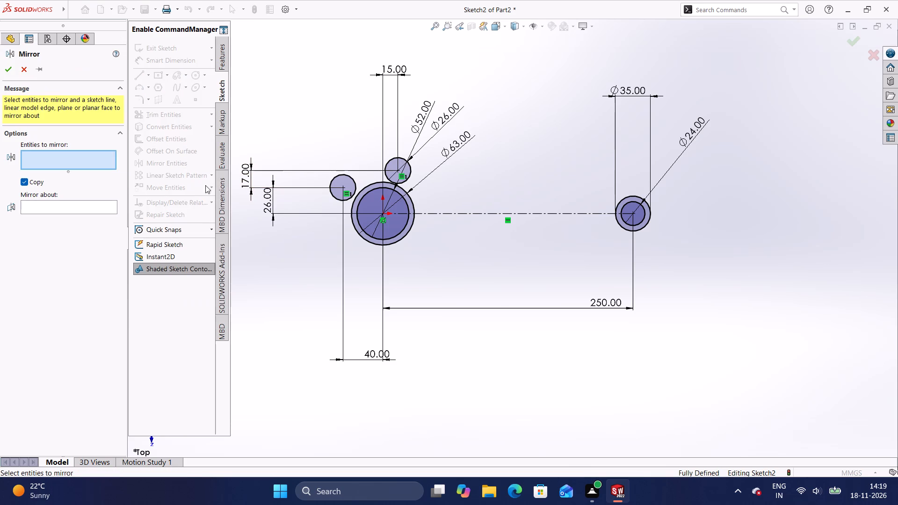
pyautogui.click(411, 169)
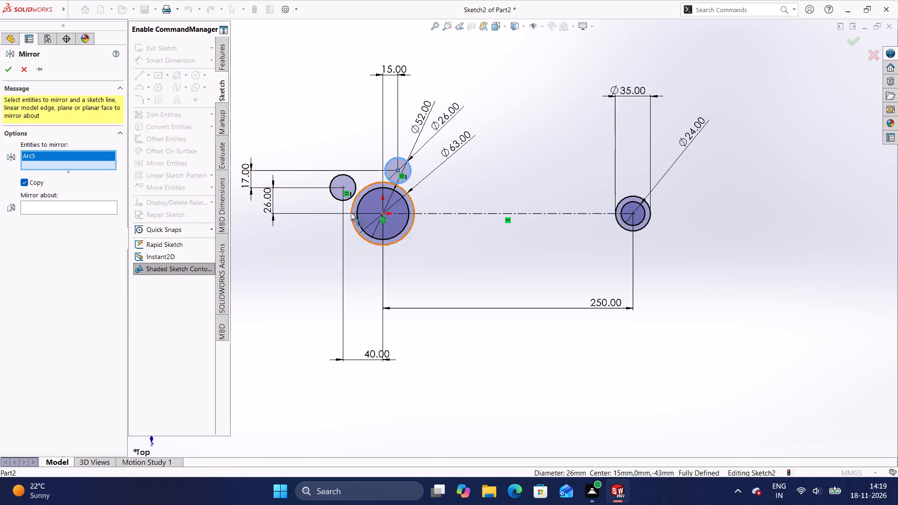
pyautogui.click(338, 199)
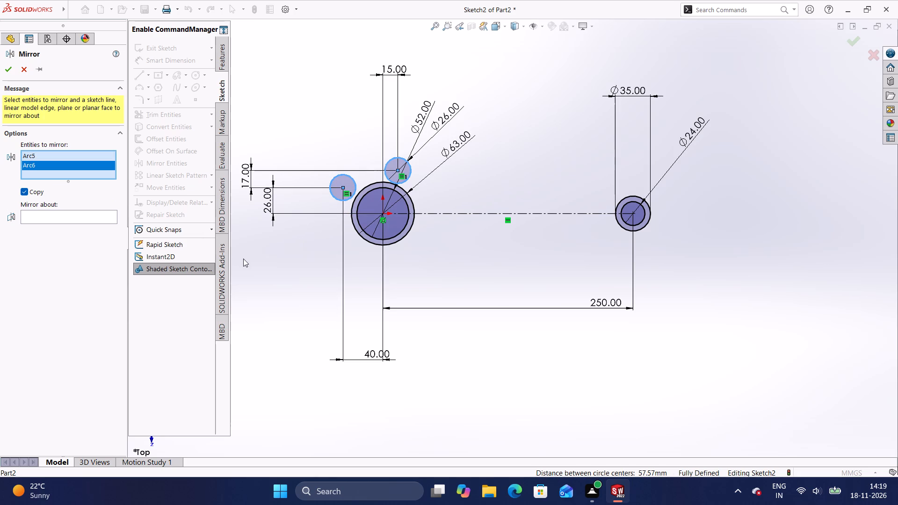
pyautogui.click(103, 216)
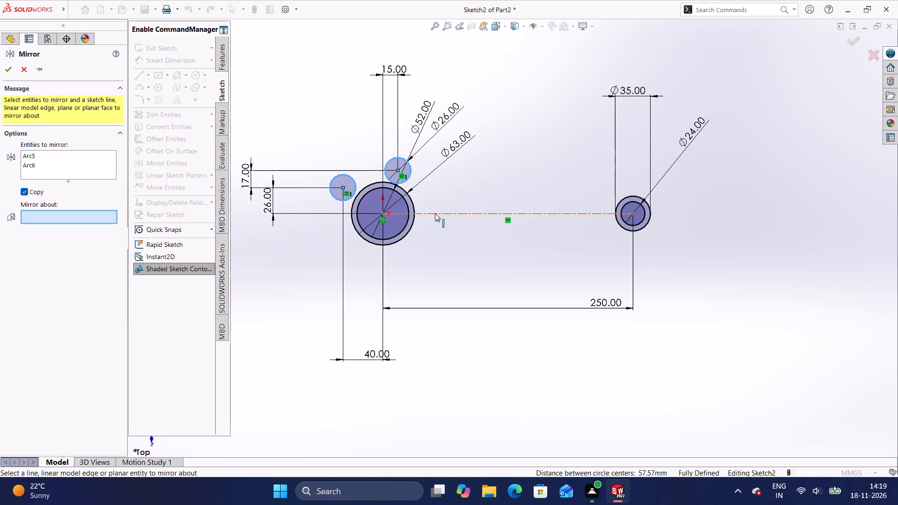
pyautogui.click(441, 211)
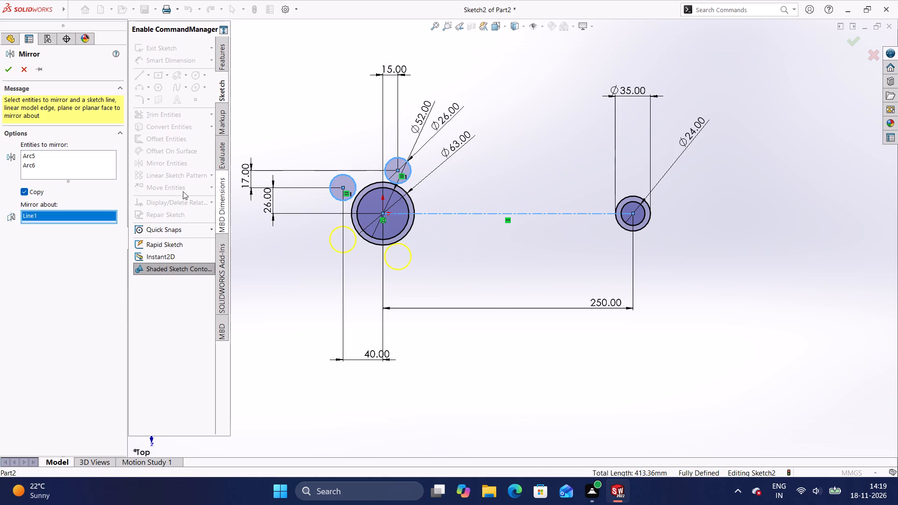
pyautogui.click(8, 69)
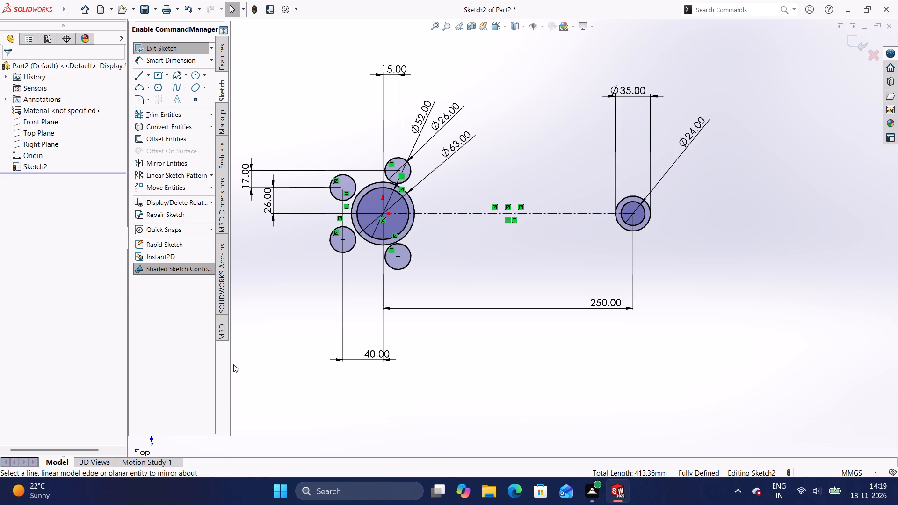
# Sketch inward-curving 3 Point Arcs joining the small circles: left pair about 25 mm radius, lower pair about 41 mm, upper pair about 48 mm.
pyautogui.scroll(-1, 419, 379)
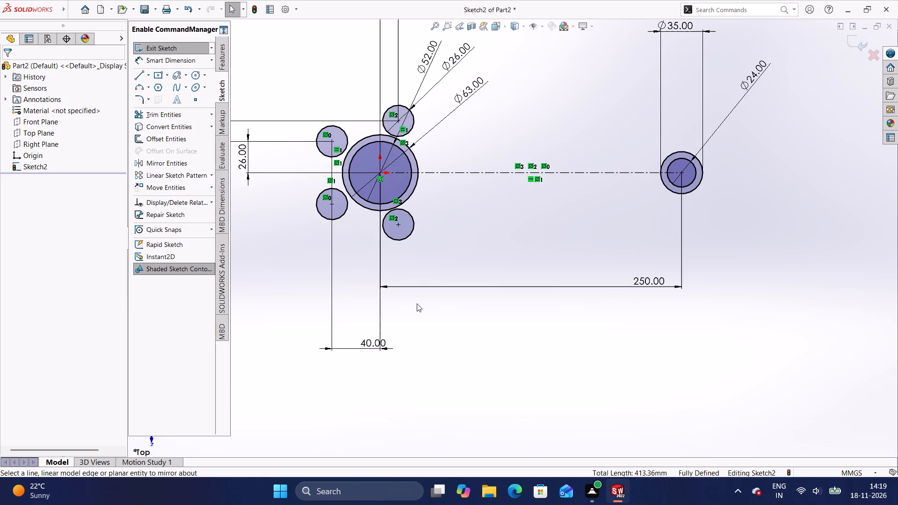
pyautogui.scroll(-1, 460, 155)
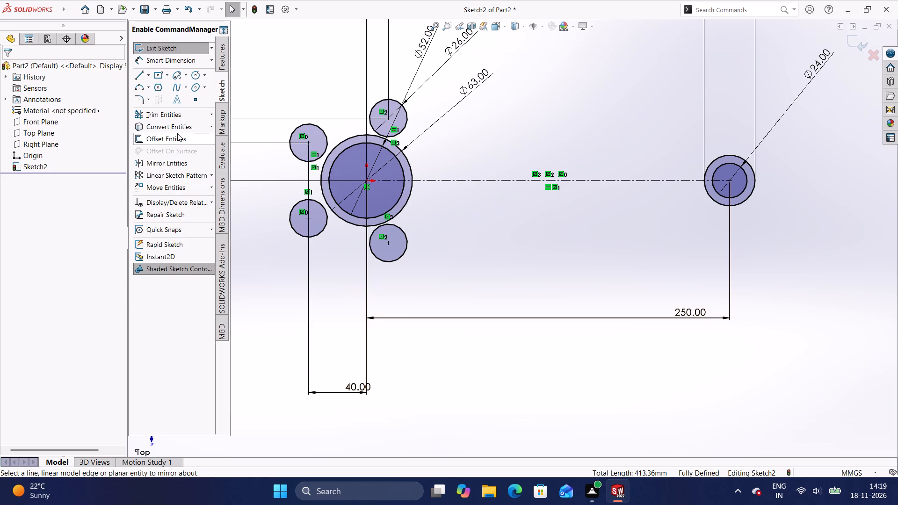
pyautogui.click(150, 88)
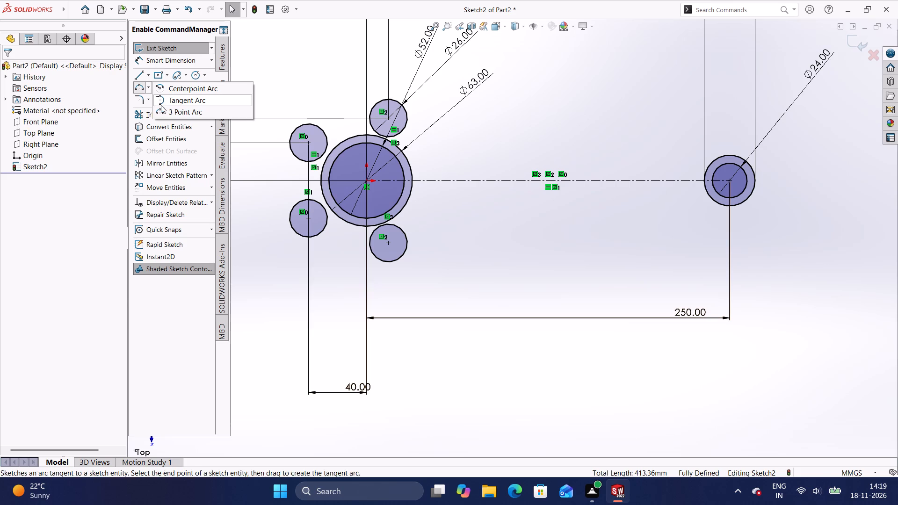
pyautogui.click(173, 112)
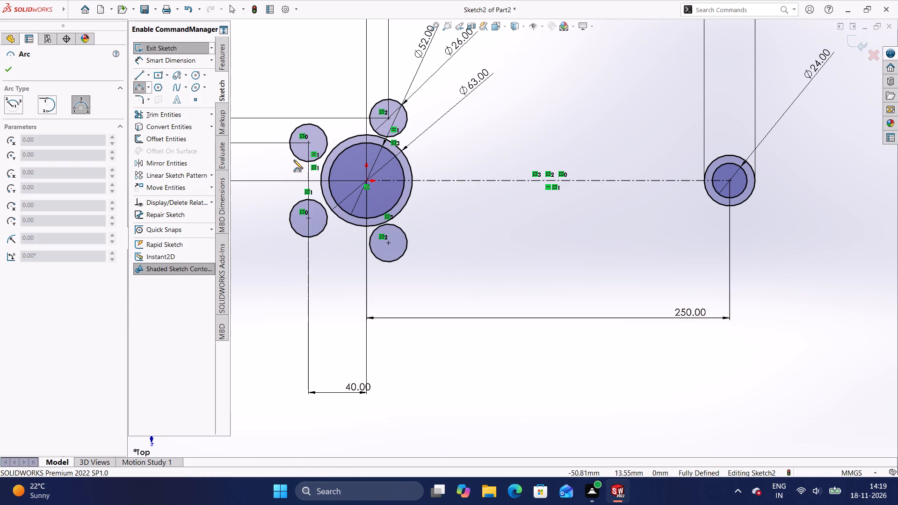
pyautogui.click(295, 157)
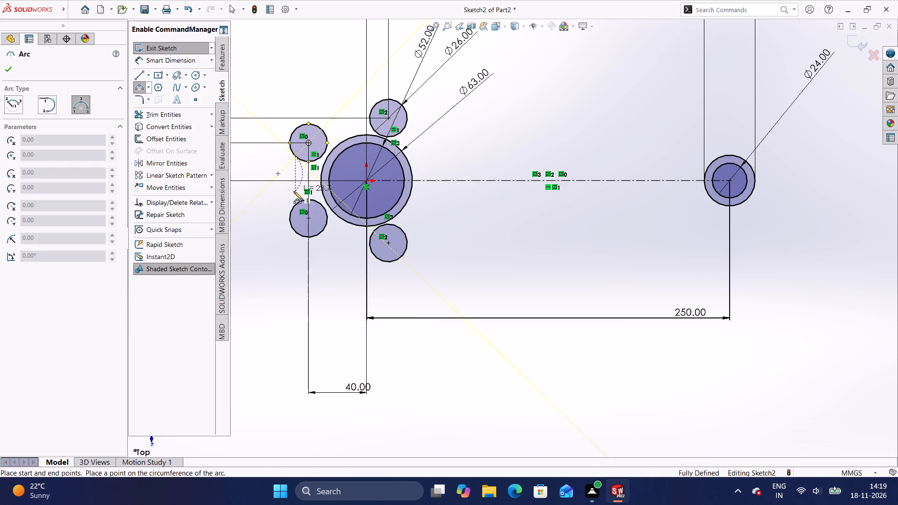
pyautogui.click(292, 207)
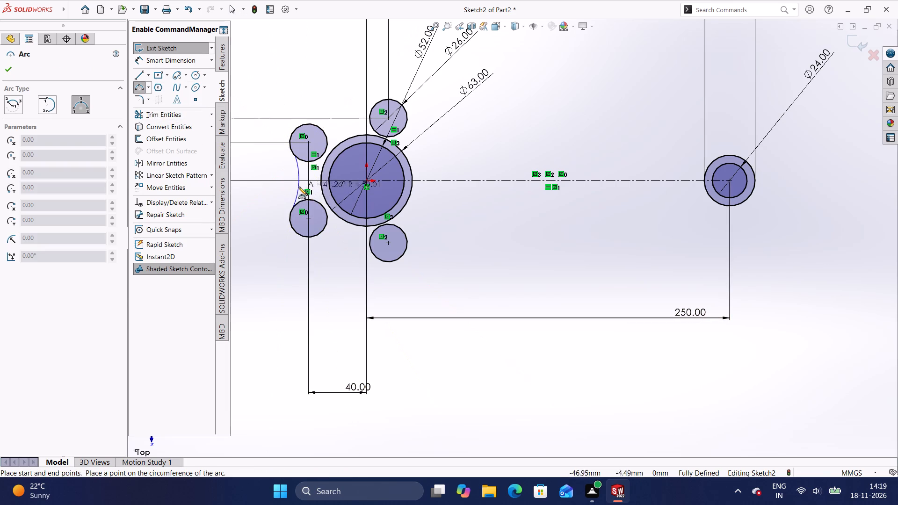
pyautogui.click(305, 182)
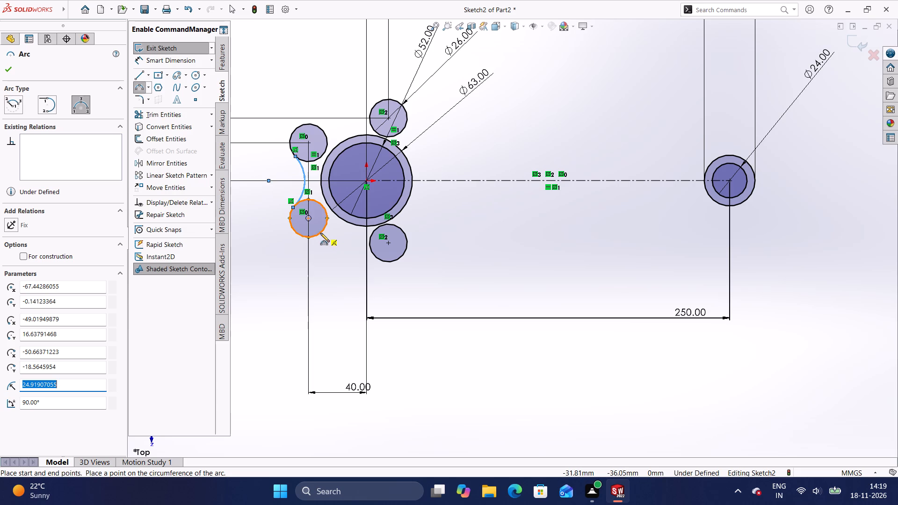
pyautogui.click(320, 233)
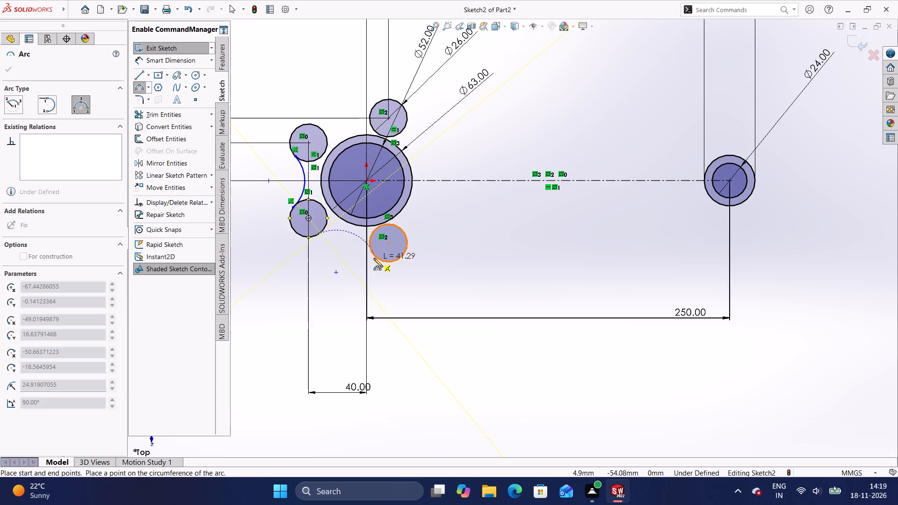
pyautogui.click(374, 258)
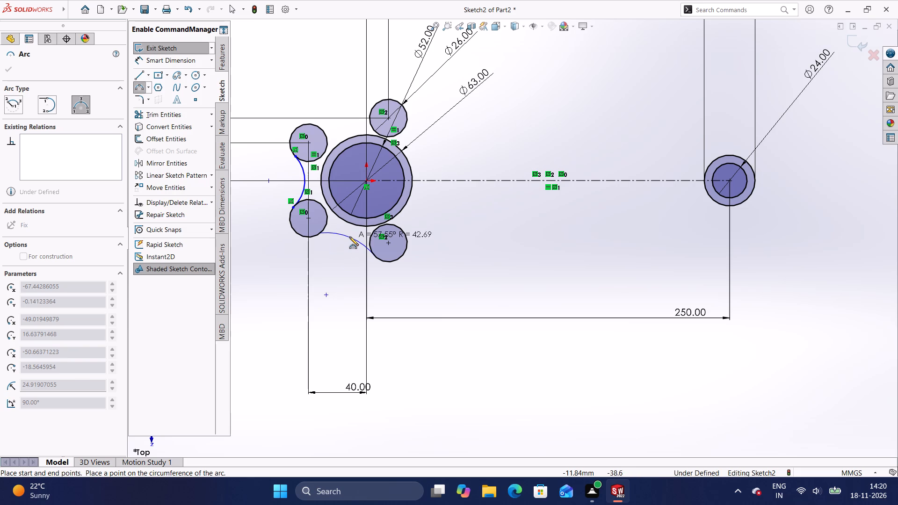
pyautogui.click(349, 237)
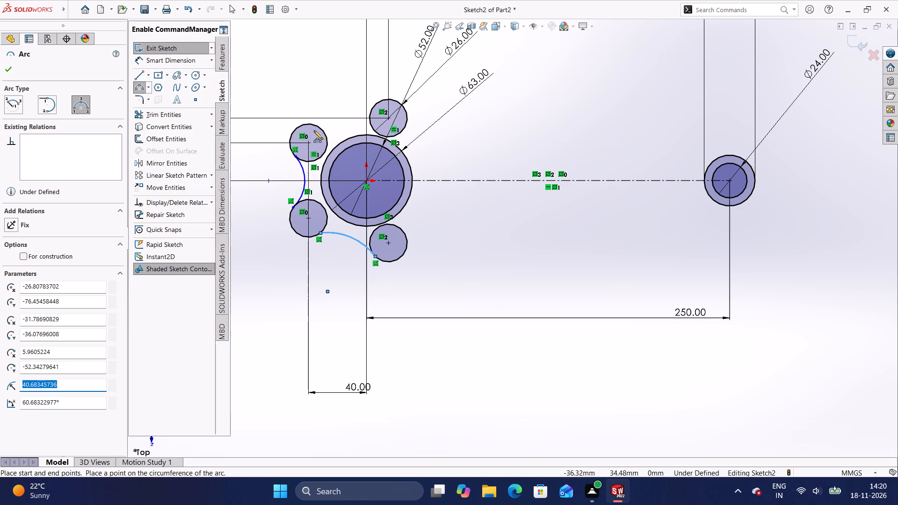
pyautogui.click(316, 125)
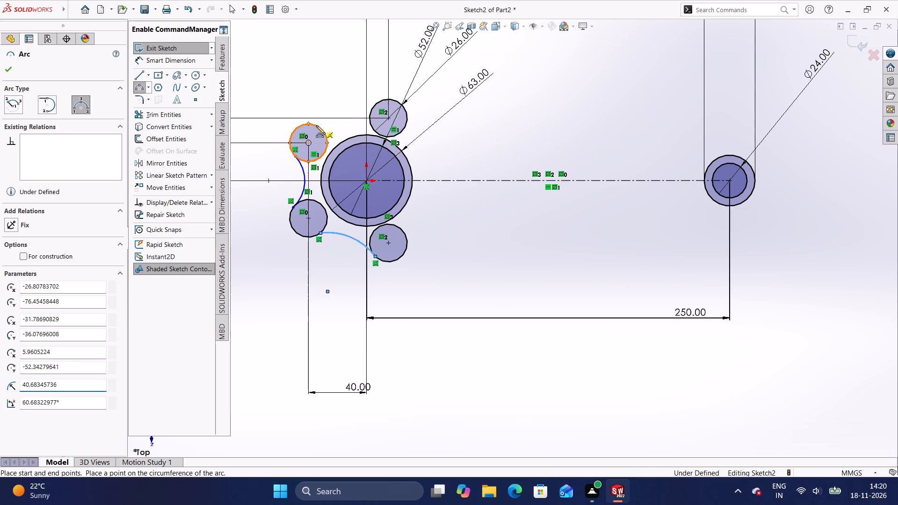
pyautogui.click(373, 106)
pyautogui.click(355, 119)
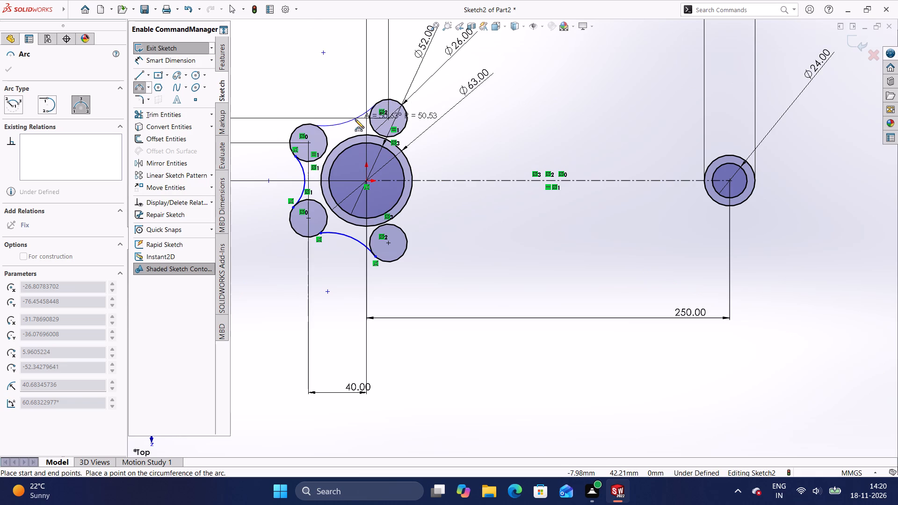
# Sketch a 3 Point Arc of about 37 mm radius from the lower-right small circle's underside to a free point further right.
pyautogui.click(397, 260)
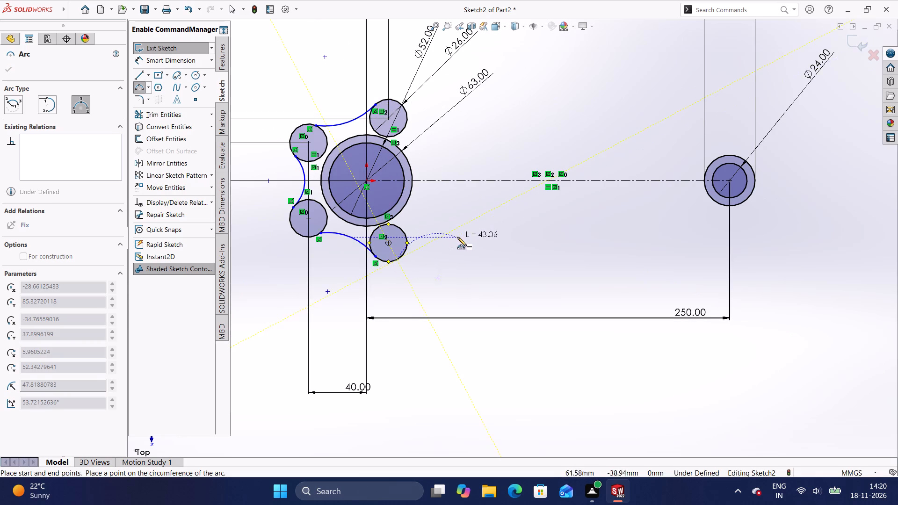
pyautogui.click(473, 226)
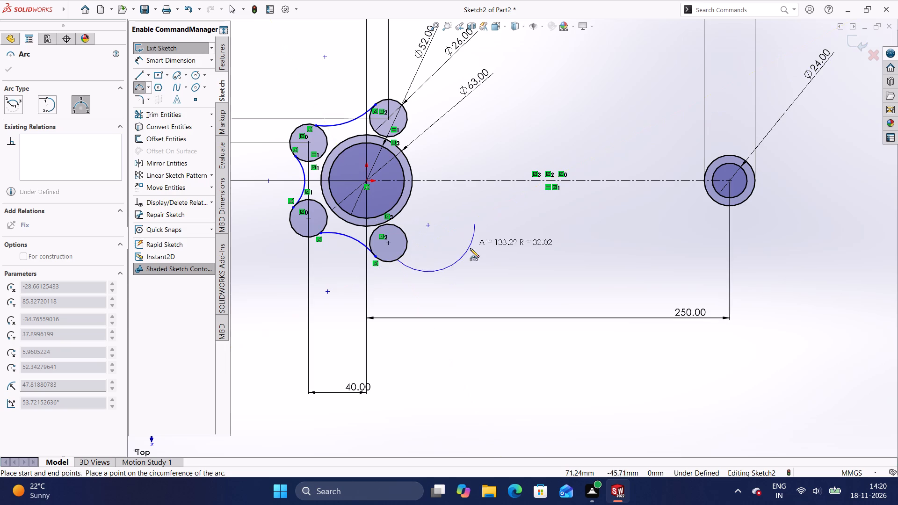
pyautogui.click(431, 222)
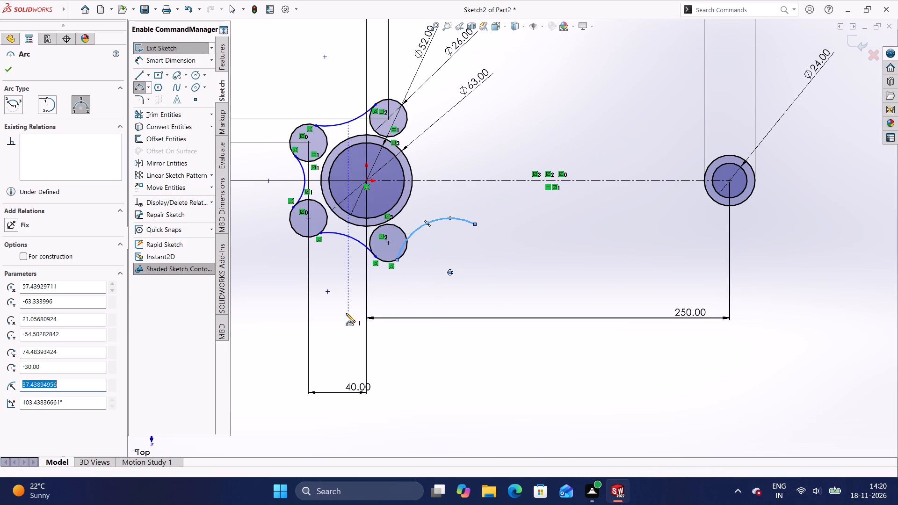
pyautogui.press('Escape')
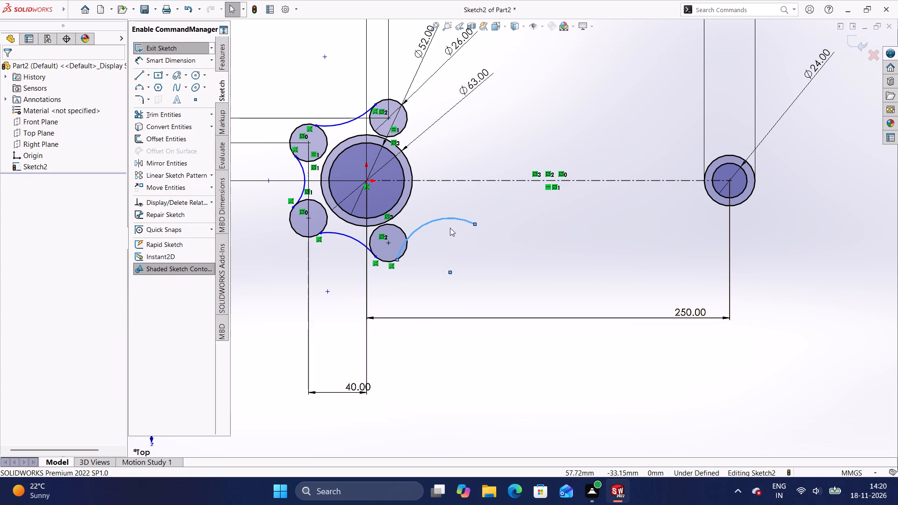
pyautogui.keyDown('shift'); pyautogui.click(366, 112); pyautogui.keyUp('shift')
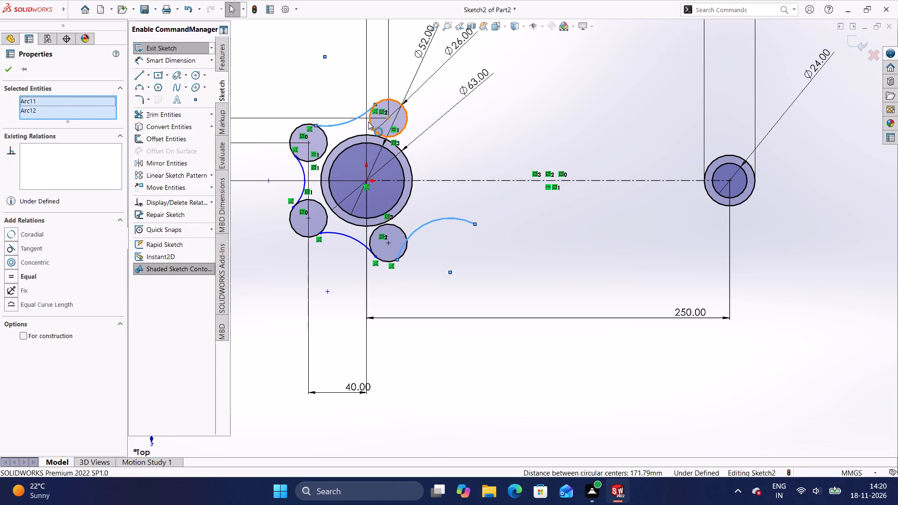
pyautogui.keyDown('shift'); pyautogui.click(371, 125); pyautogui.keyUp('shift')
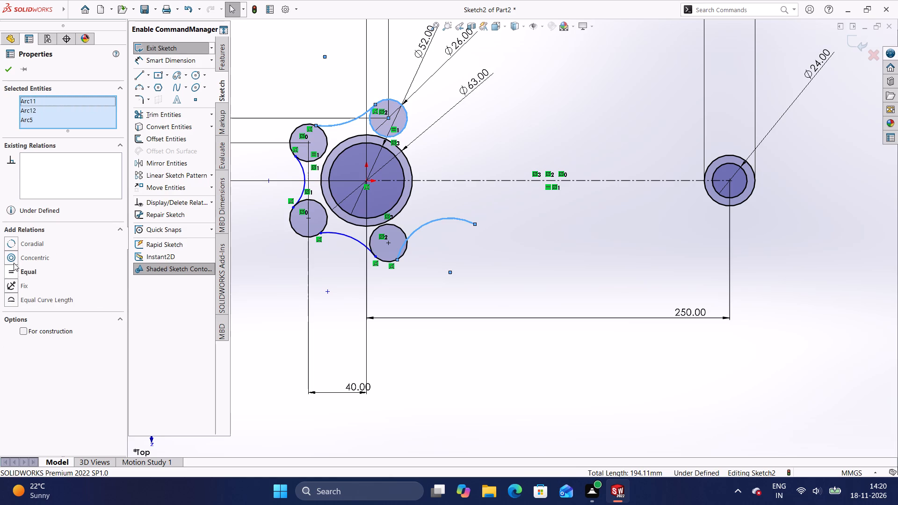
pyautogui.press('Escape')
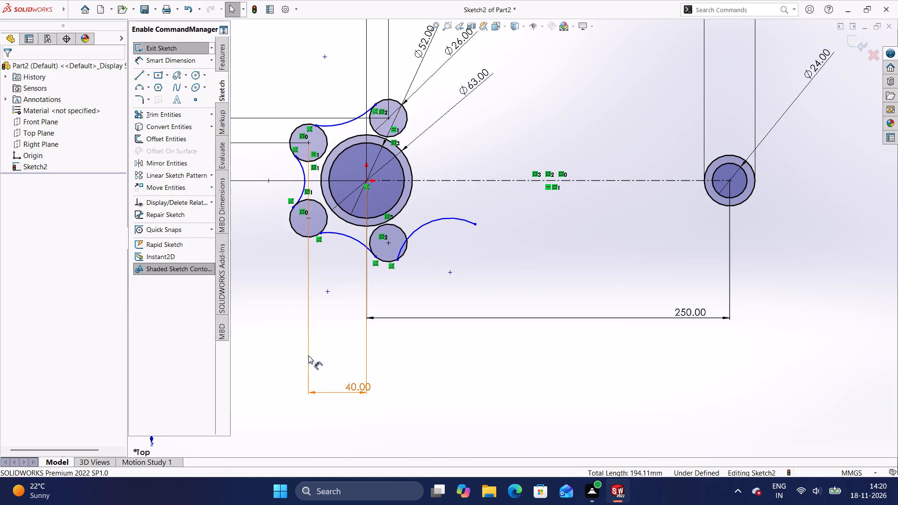
# Make the upper connecting arc tangent to the upper-right small circle.
pyautogui.keyDown('shift'); pyautogui.click(362, 114); pyautogui.keyUp('shift')
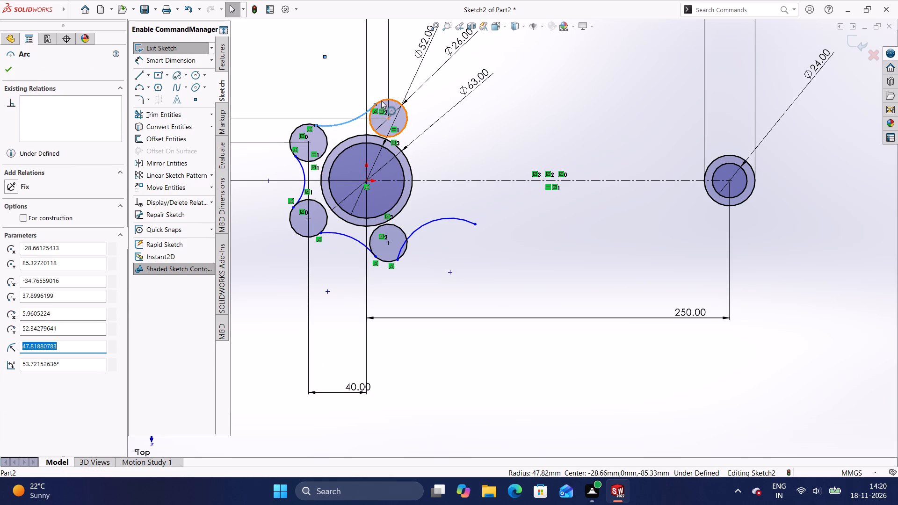
pyautogui.keyDown('shift'); pyautogui.click(381, 101); pyautogui.keyUp('shift')
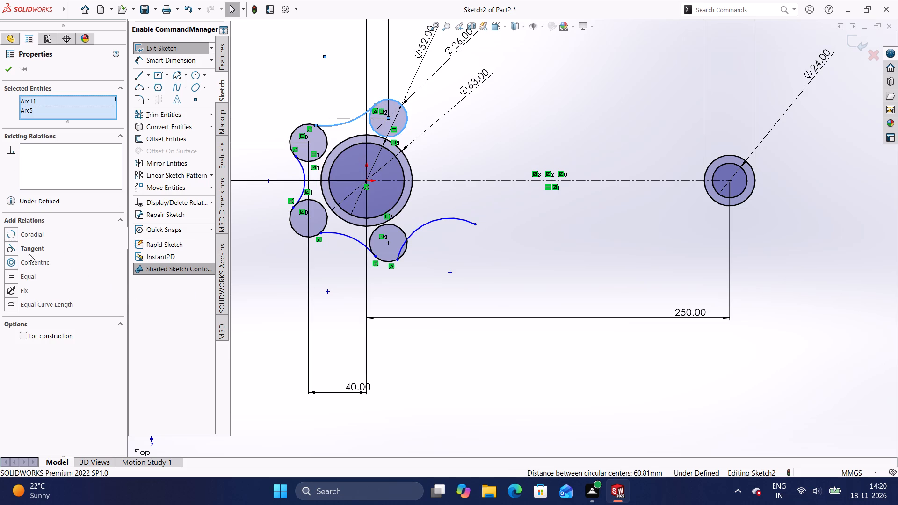
pyautogui.keyDown('shift'); pyautogui.click(11, 248); pyautogui.keyUp('shift')
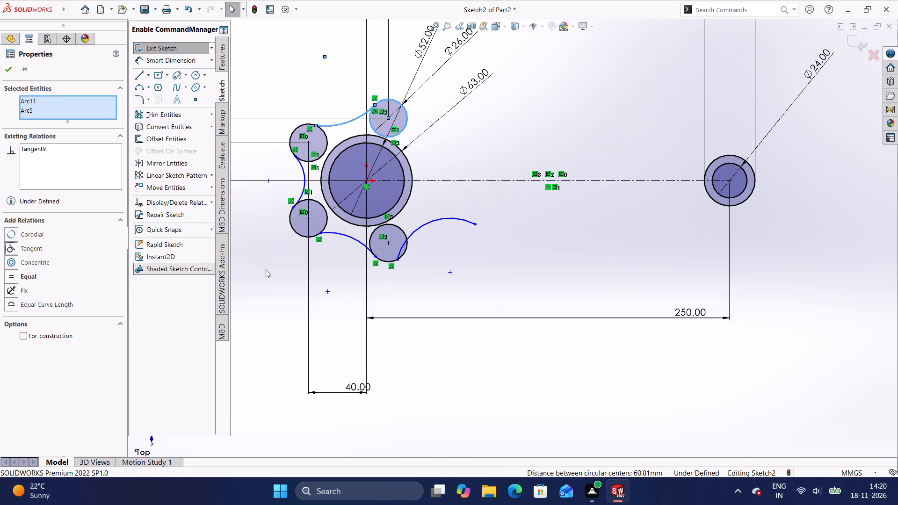
pyautogui.keyDown('shift'); pyautogui.click(266, 269); pyautogui.keyUp('shift')
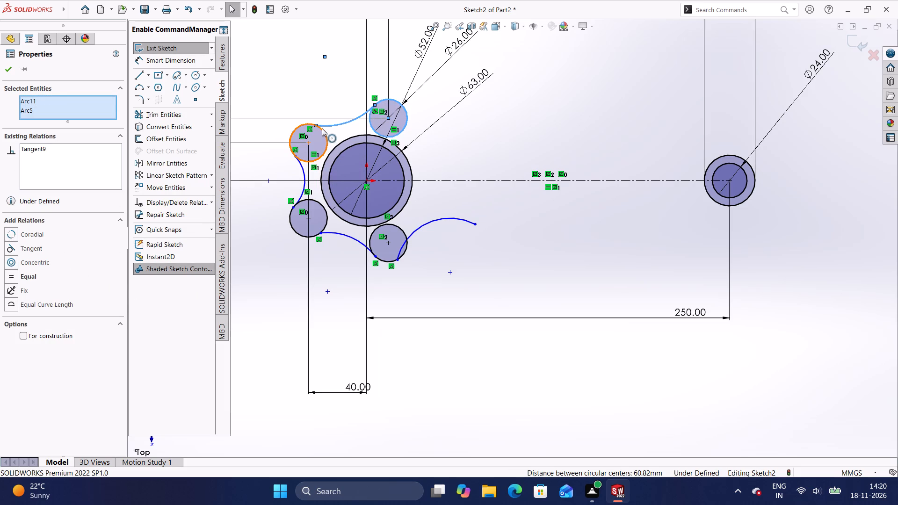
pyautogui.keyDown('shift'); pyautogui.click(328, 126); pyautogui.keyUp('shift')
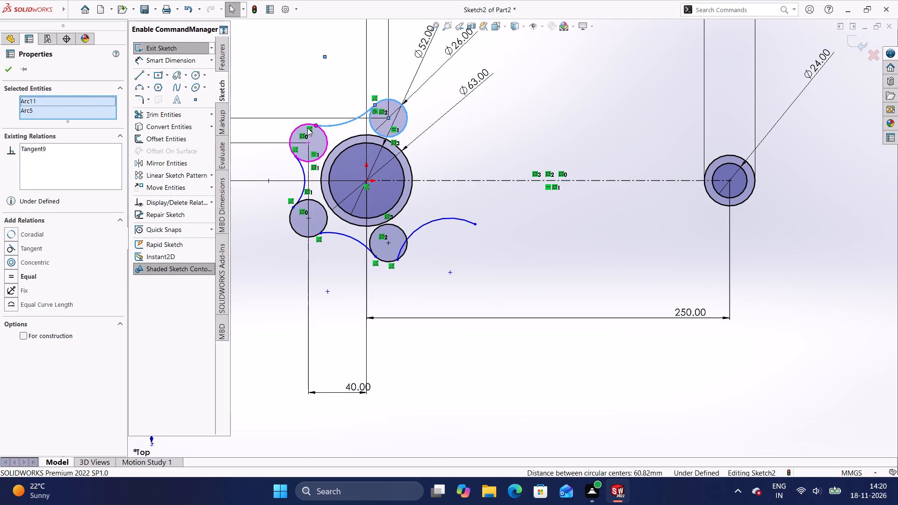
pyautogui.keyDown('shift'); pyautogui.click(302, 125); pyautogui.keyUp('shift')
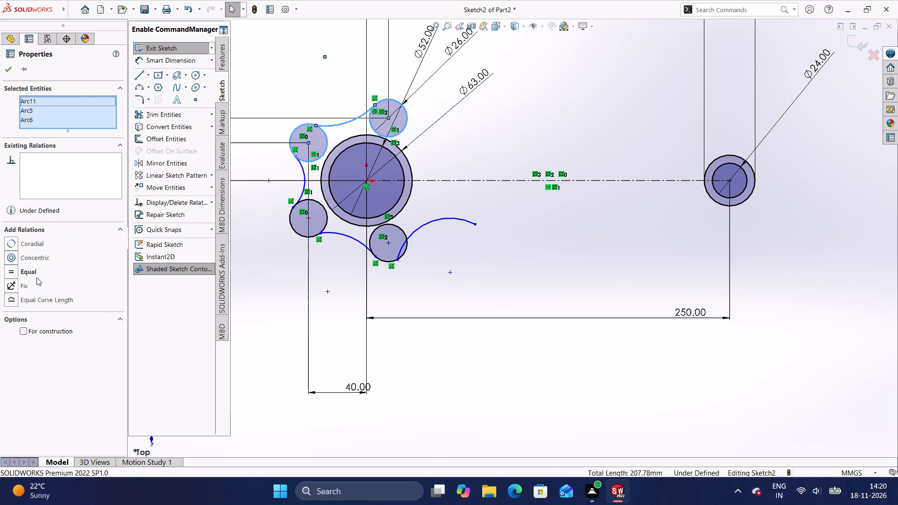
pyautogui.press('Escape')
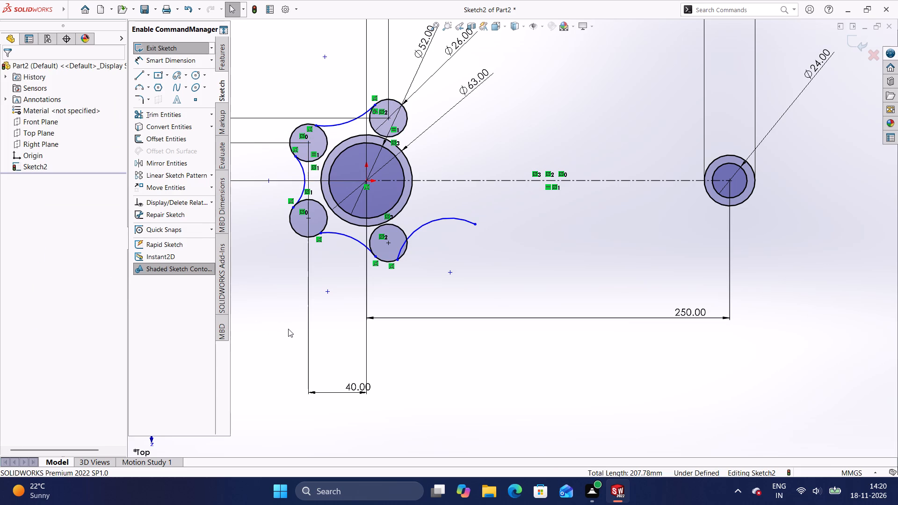
# Make the upper connecting arc tangent to the upper-left small circle.
pyautogui.keyDown('shift'); pyautogui.click(329, 126); pyautogui.keyUp('shift')
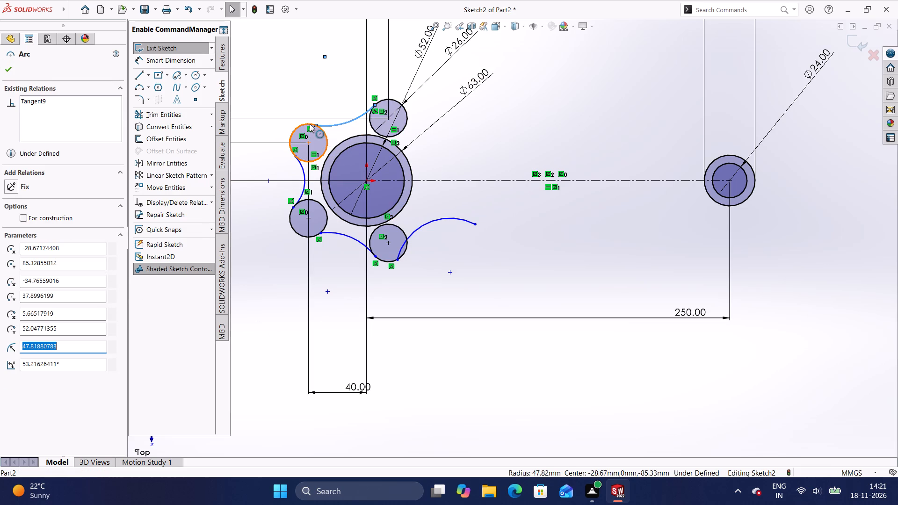
pyautogui.keyDown('shift'); pyautogui.click(310, 124); pyautogui.keyUp('shift')
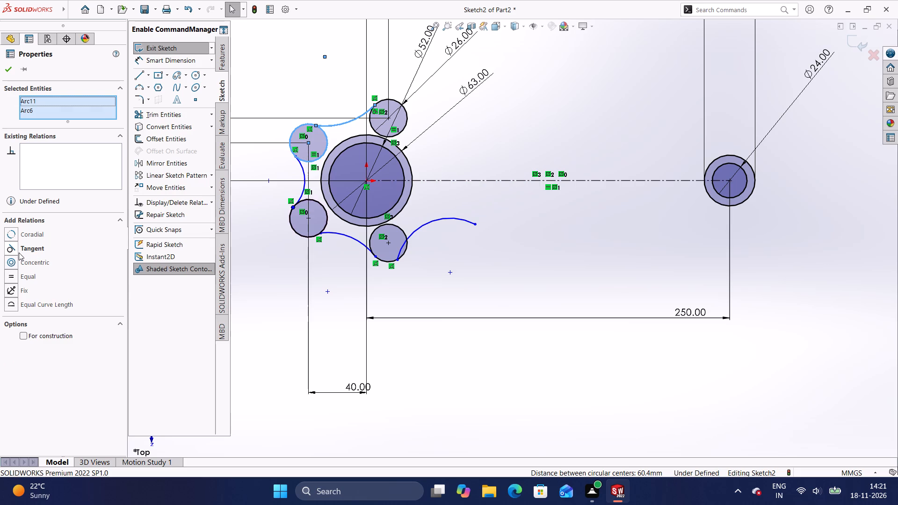
pyautogui.keyDown('shift'); pyautogui.click(9, 252); pyautogui.keyUp('shift')
pyautogui.click(253, 301)
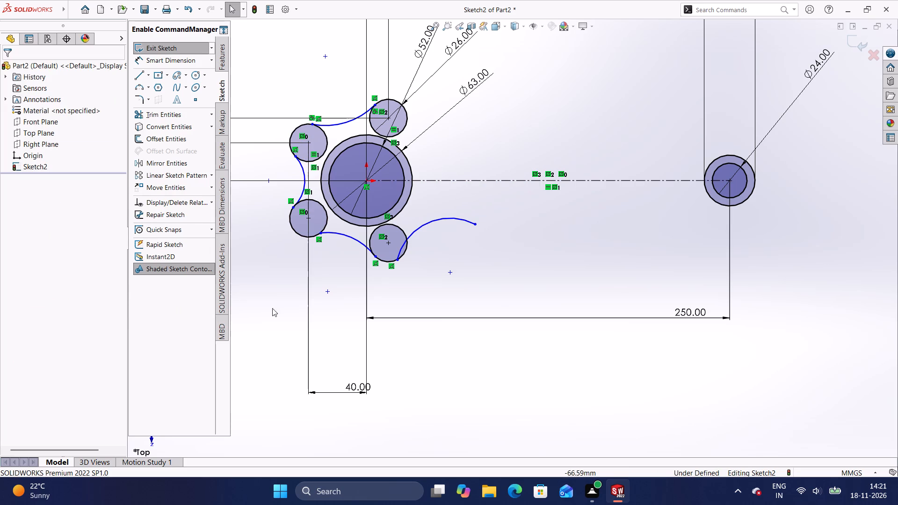
# Make the left connecting arc tangent to both the upper-left and lower-left small circles.
pyautogui.keyDown('shift'); pyautogui.click(303, 169); pyautogui.keyUp('shift')
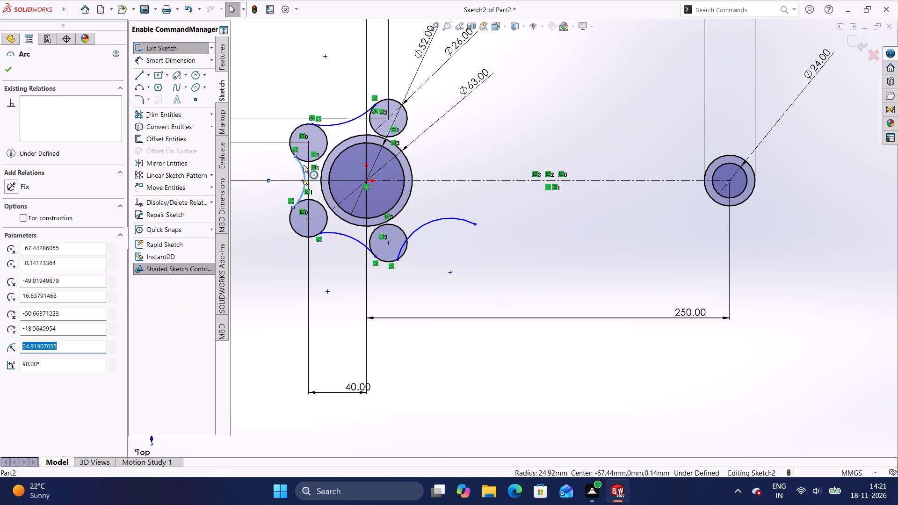
pyautogui.keyDown('shift'); pyautogui.click(299, 159); pyautogui.keyUp('shift')
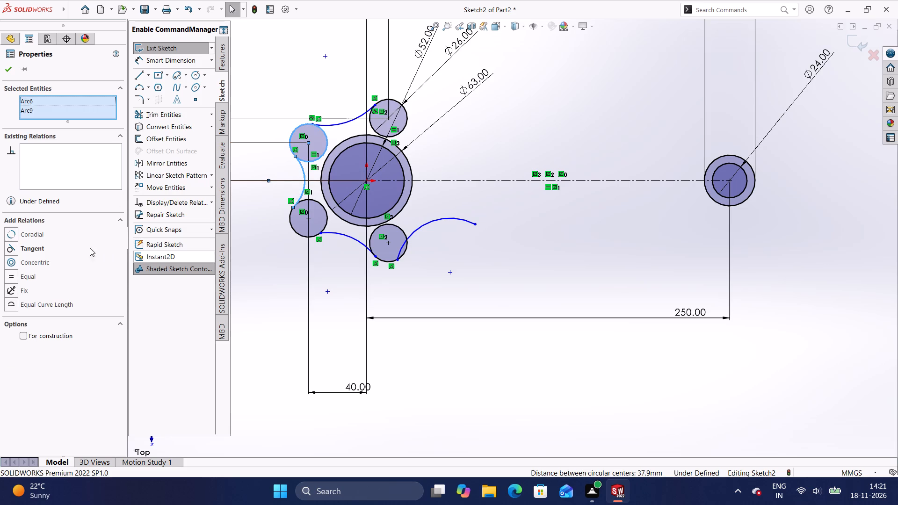
pyautogui.keyDown('shift'); pyautogui.click(13, 249); pyautogui.keyUp('shift')
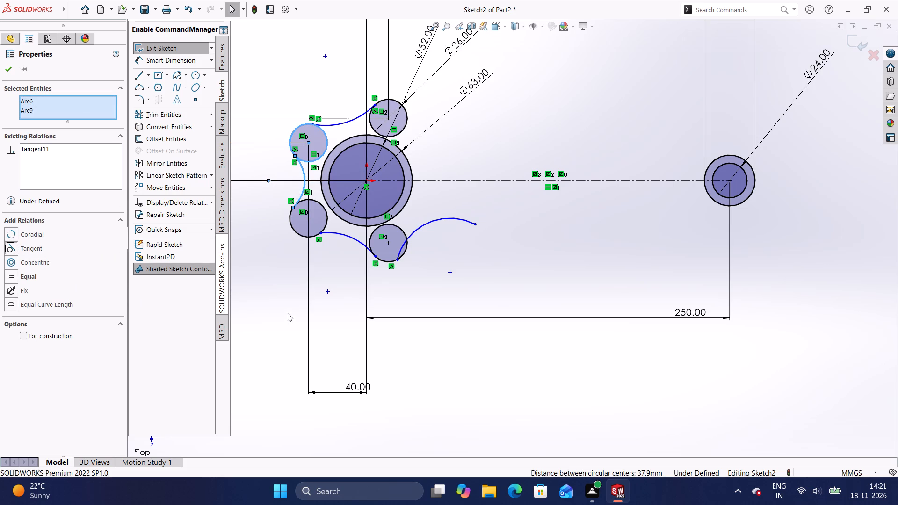
pyautogui.click(282, 315)
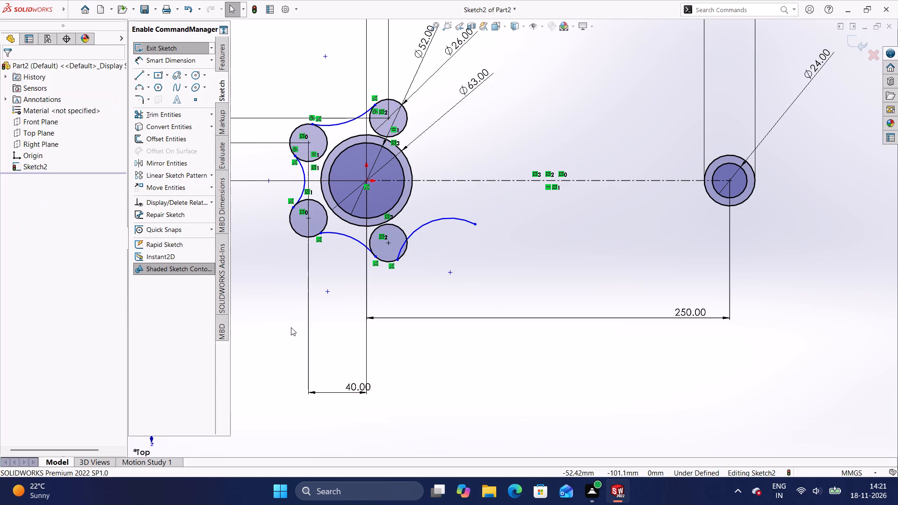
pyautogui.keyDown('shift'); pyautogui.click(301, 197); pyautogui.keyUp('shift')
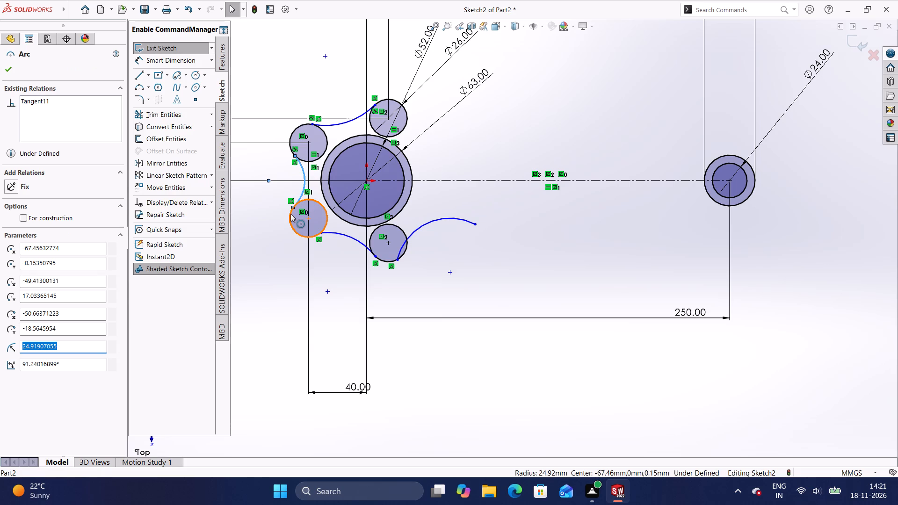
pyautogui.keyDown('shift'); pyautogui.click(290, 214); pyautogui.keyUp('shift')
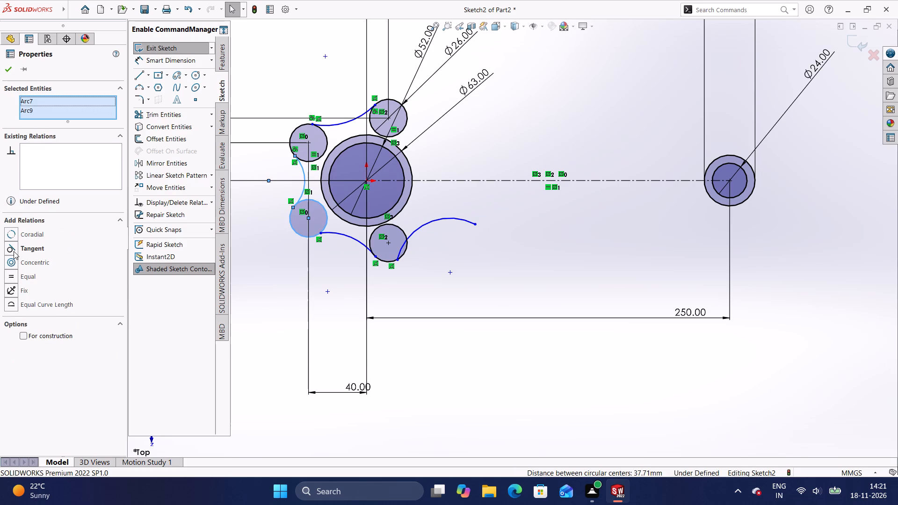
pyautogui.keyDown('shift'); pyautogui.click(14, 250); pyautogui.keyUp('shift')
pyautogui.click(244, 326)
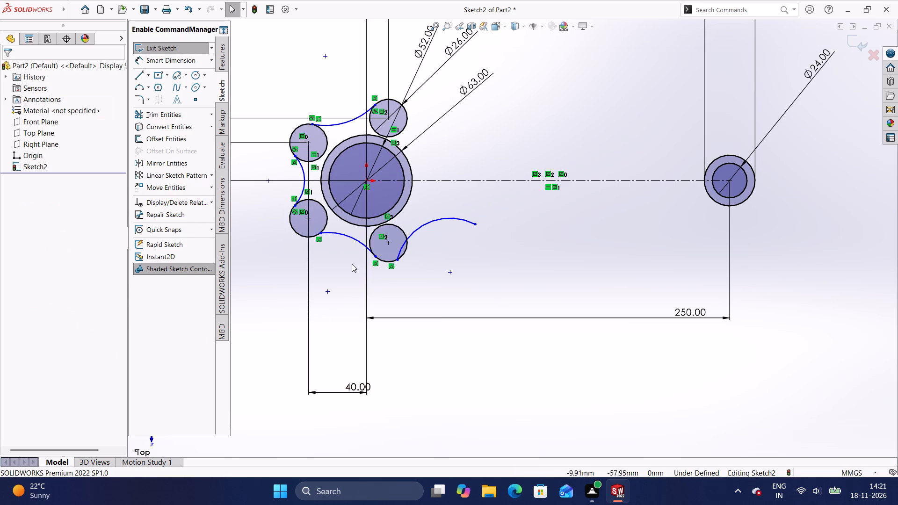
# Make the lower connecting arc tangent to both the lower-left and lower-right small circles.
pyautogui.keyDown('shift'); pyautogui.click(333, 232); pyautogui.keyUp('shift')
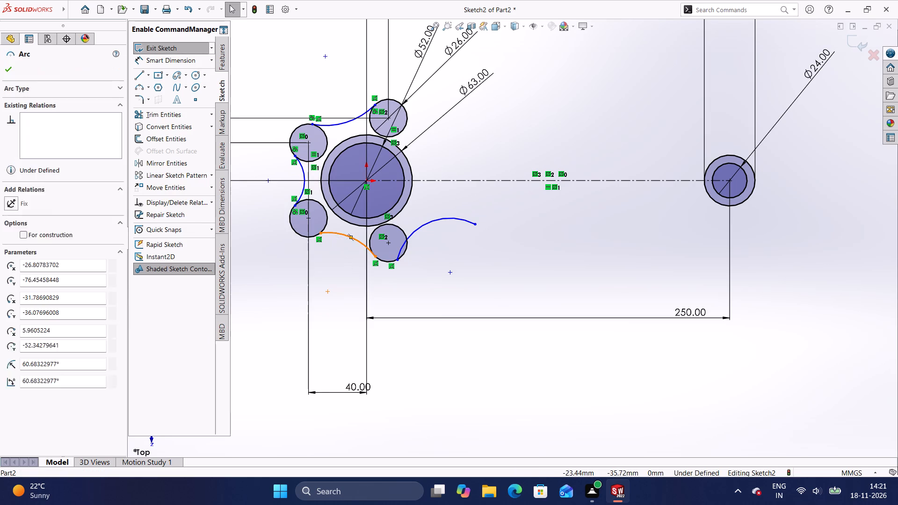
pyautogui.keyDown('shift'); pyautogui.click(306, 238); pyautogui.keyUp('shift')
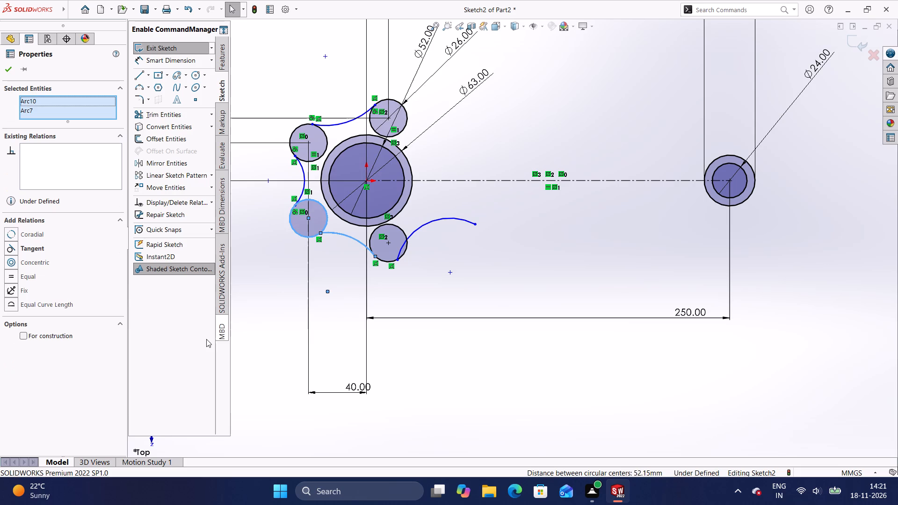
pyautogui.keyDown('shift'); pyautogui.click(14, 250); pyautogui.keyUp('shift')
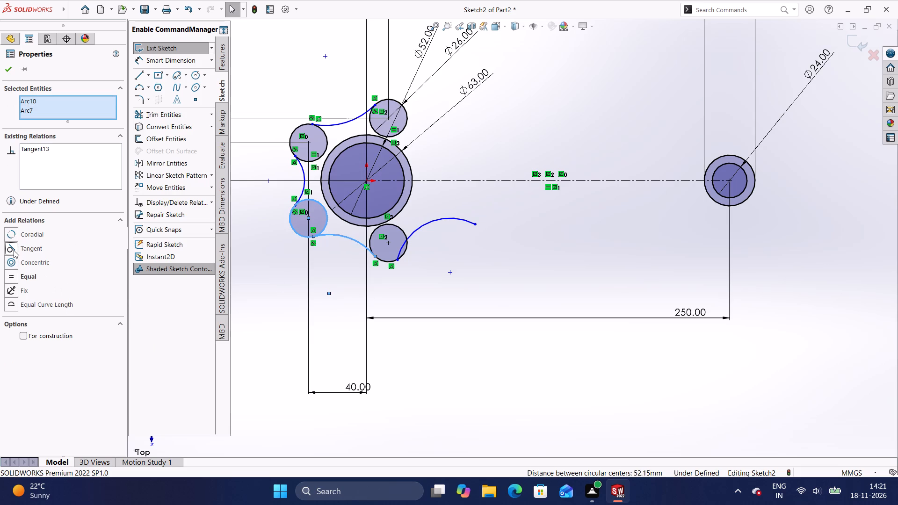
pyautogui.click(291, 315)
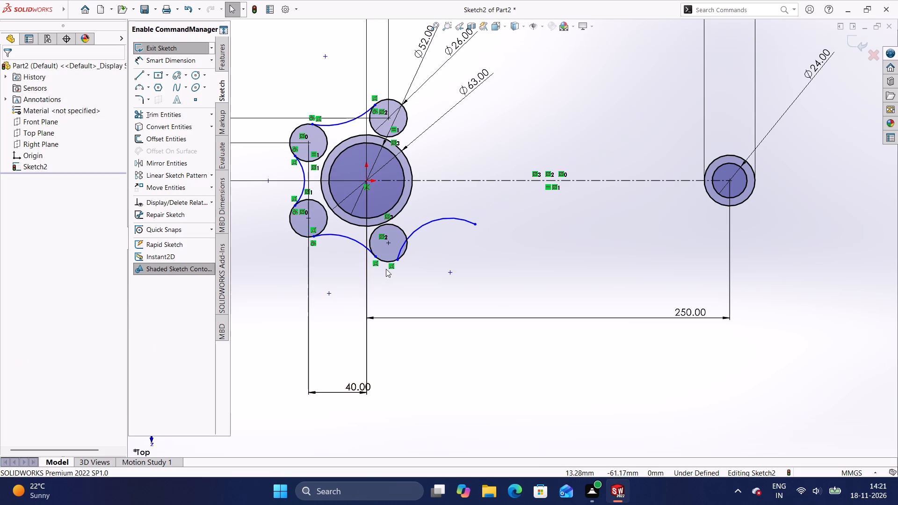
pyautogui.keyDown('shift'); pyautogui.click(360, 242); pyautogui.keyUp('shift')
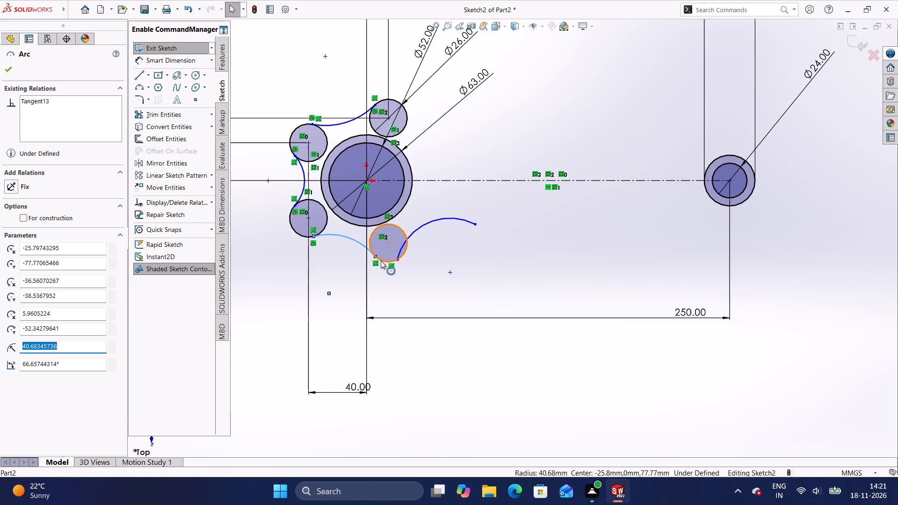
pyautogui.keyDown('shift'); pyautogui.click(381, 260); pyautogui.keyUp('shift')
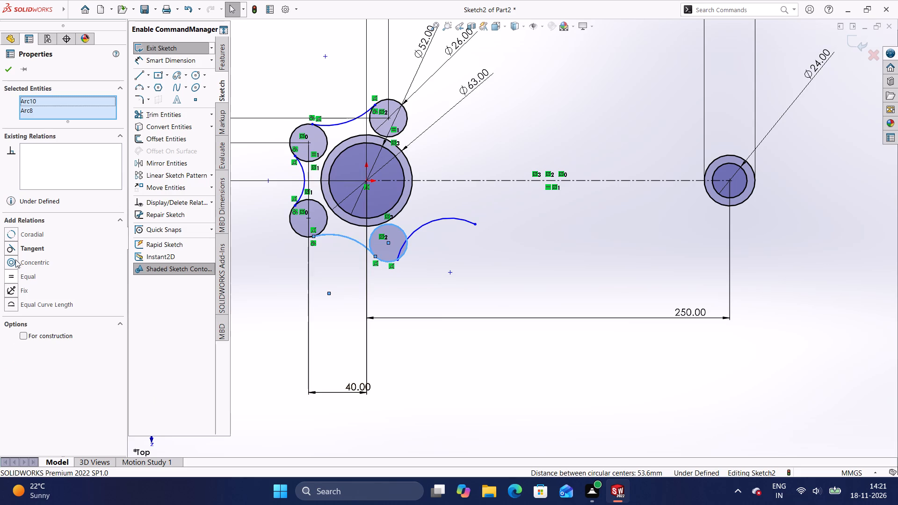
pyautogui.keyDown('shift'); pyautogui.click(11, 249); pyautogui.keyUp('shift')
pyautogui.click(251, 345)
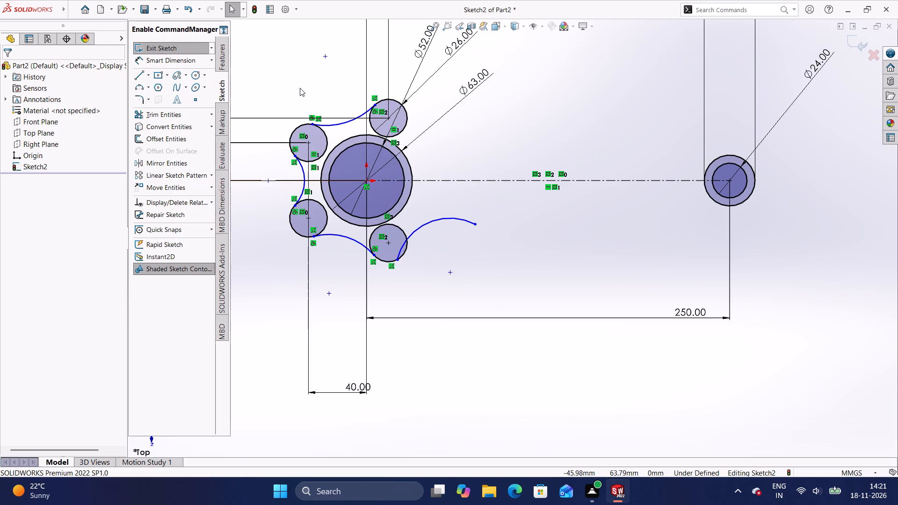
# Dimension the radius of the upper connecting arc and set it to 72 mm.
pyautogui.scroll(1, 298, 96)
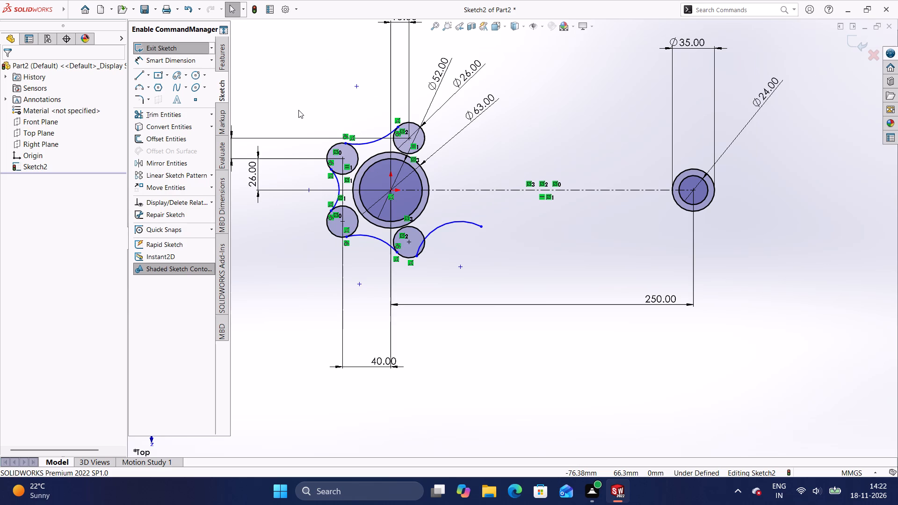
pyautogui.click(180, 61)
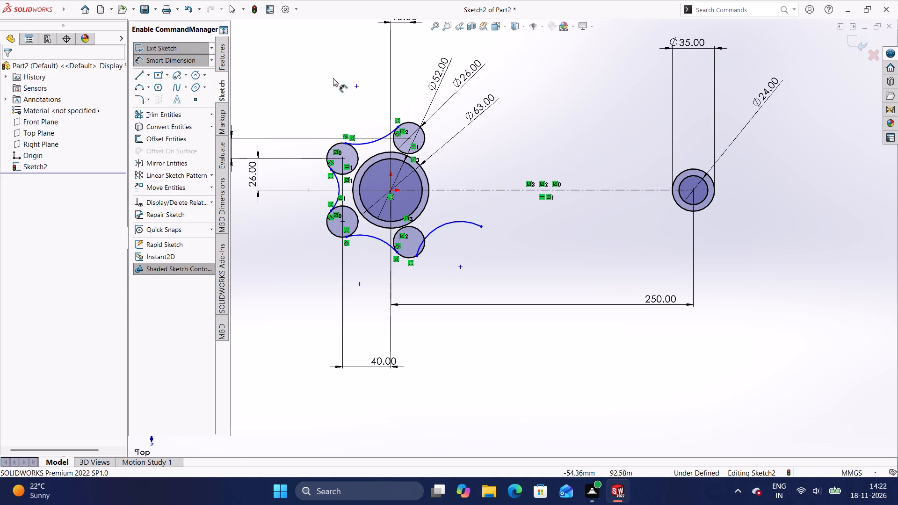
pyautogui.click(372, 142)
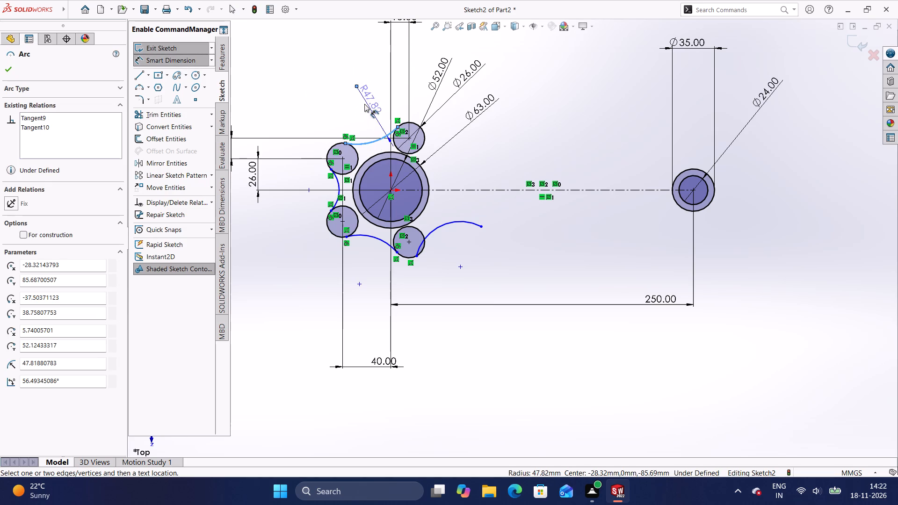
pyautogui.click(362, 104)
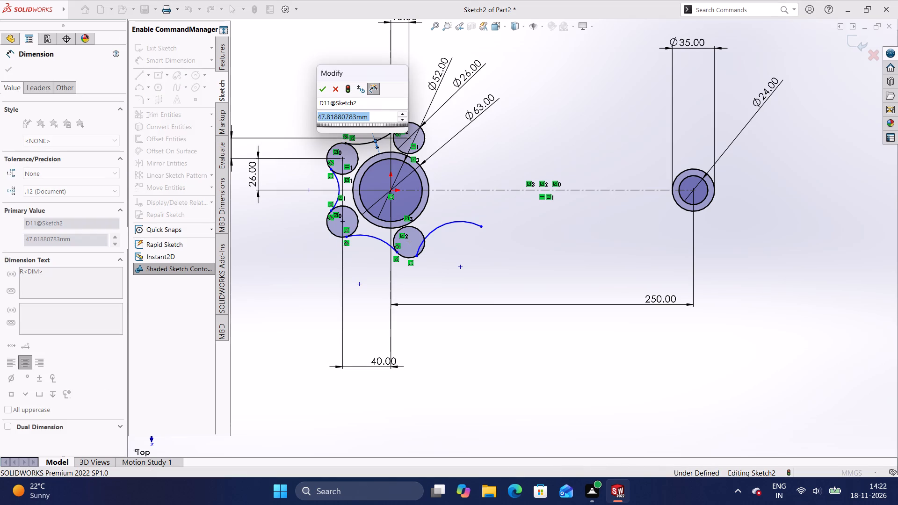
pyautogui.press('7')
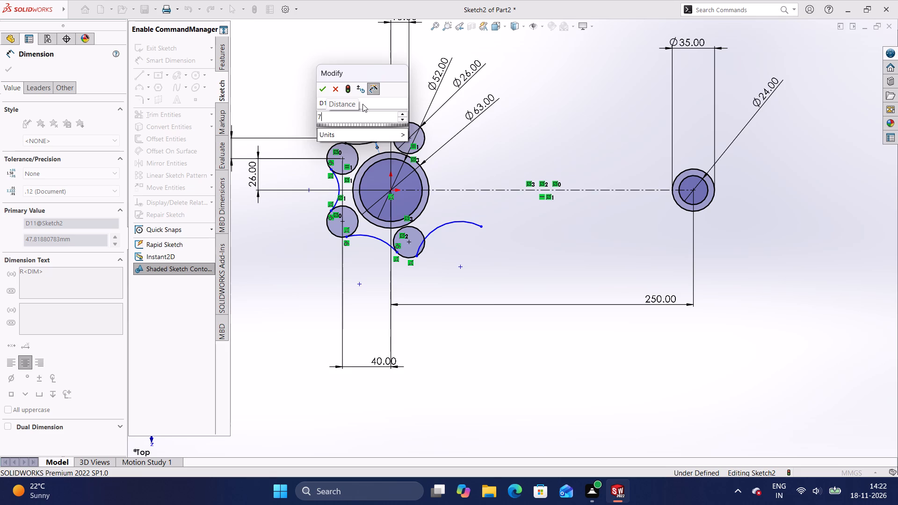
pyautogui.press('2')
pyautogui.press('Return')
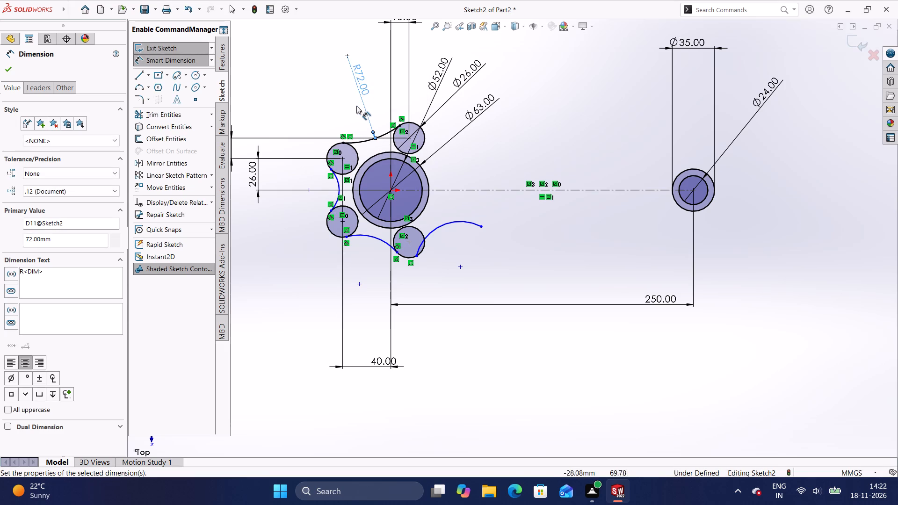
pyautogui.click(340, 91)
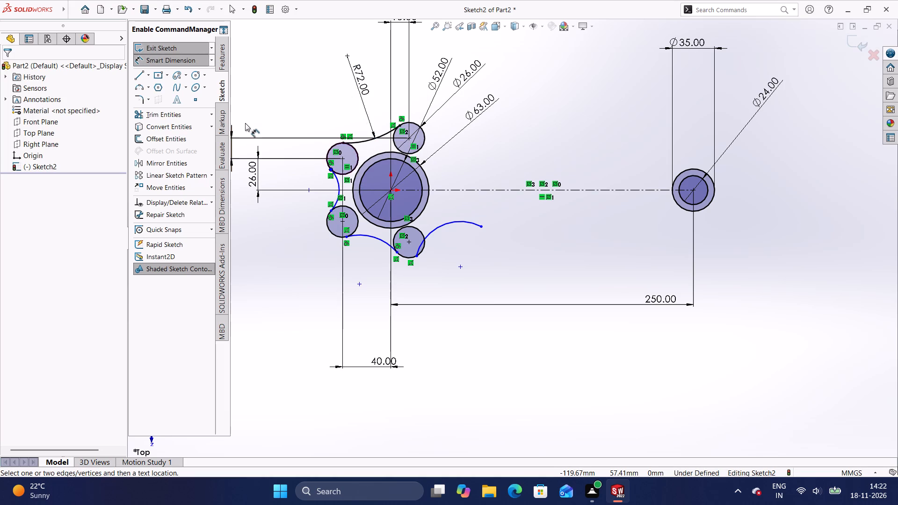
# Dimension the radius of the left connecting arc and set it to 72 mm.
pyautogui.click(166, 59)
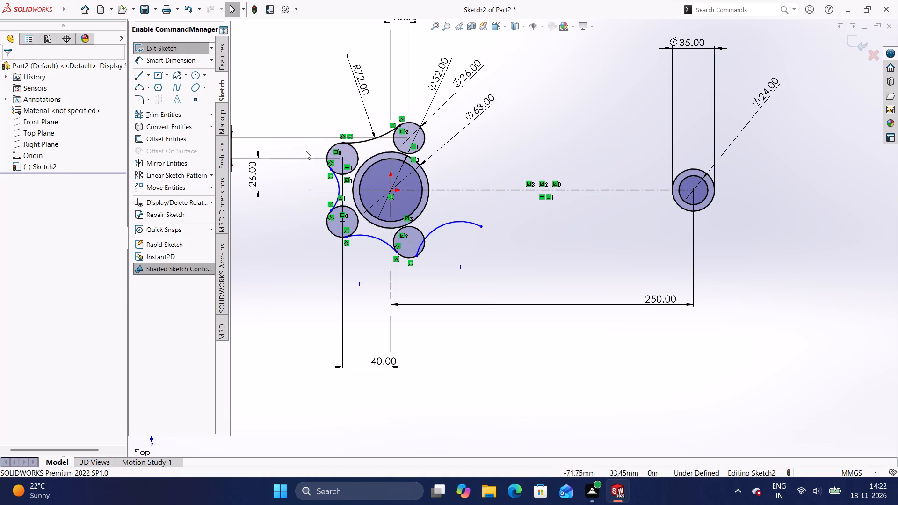
pyautogui.click(338, 180)
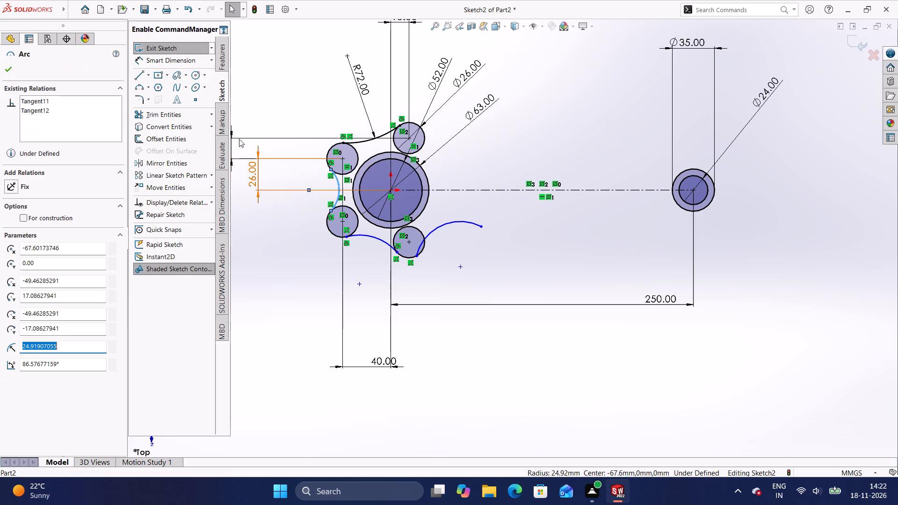
pyautogui.click(181, 62)
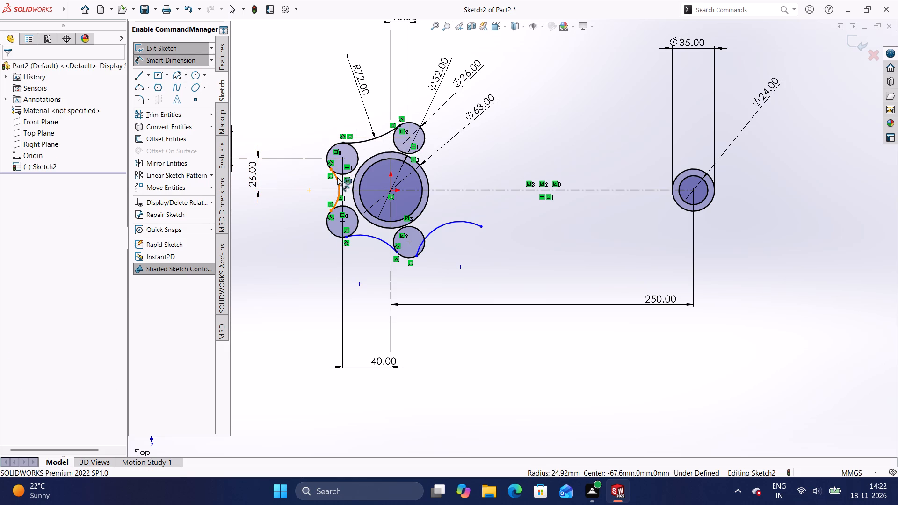
pyautogui.click(336, 180)
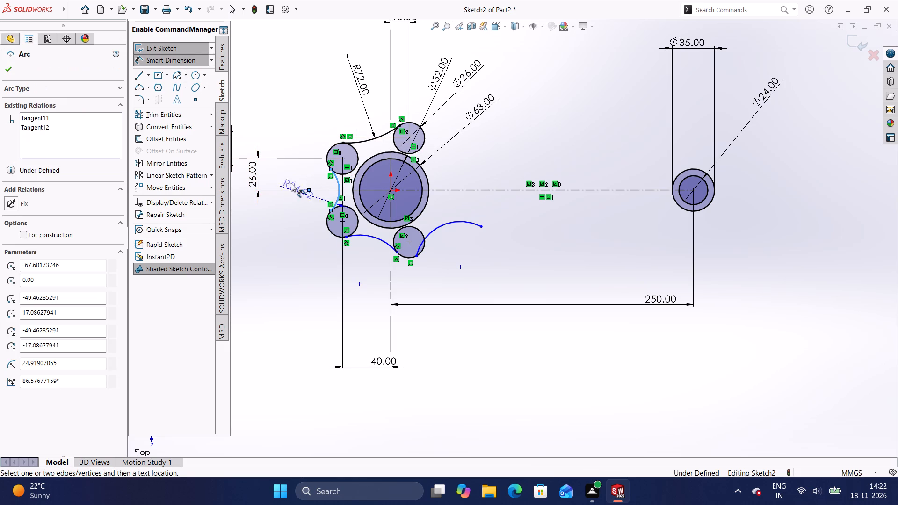
pyautogui.click(288, 184)
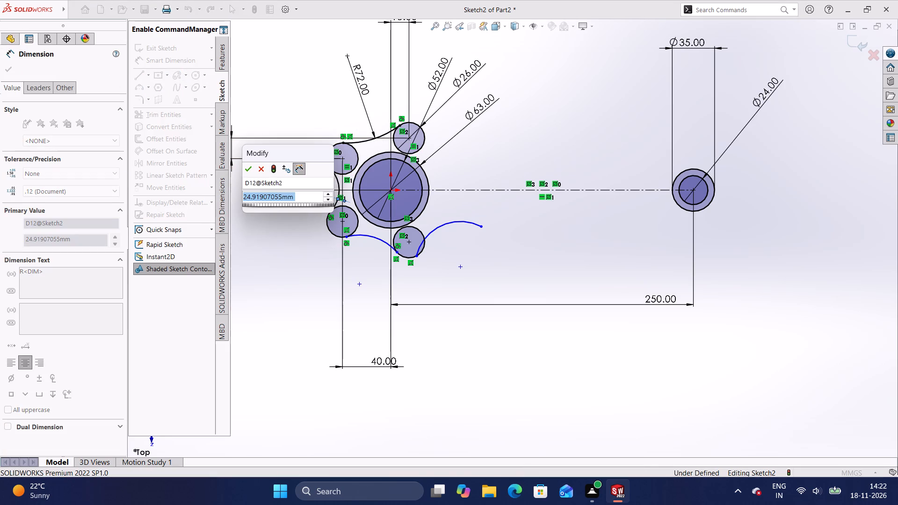
pyautogui.press('BackSpace')
pyautogui.write('72')
pyautogui.press('Return')
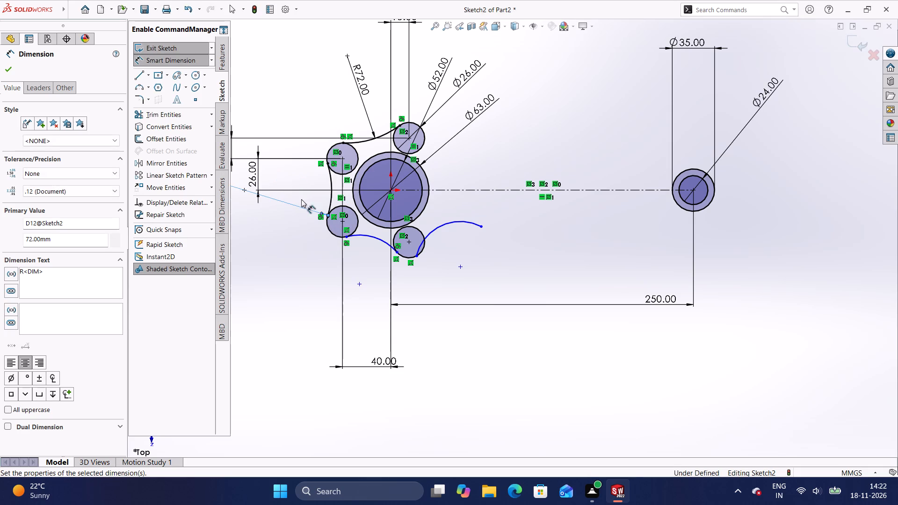
pyautogui.click(317, 266)
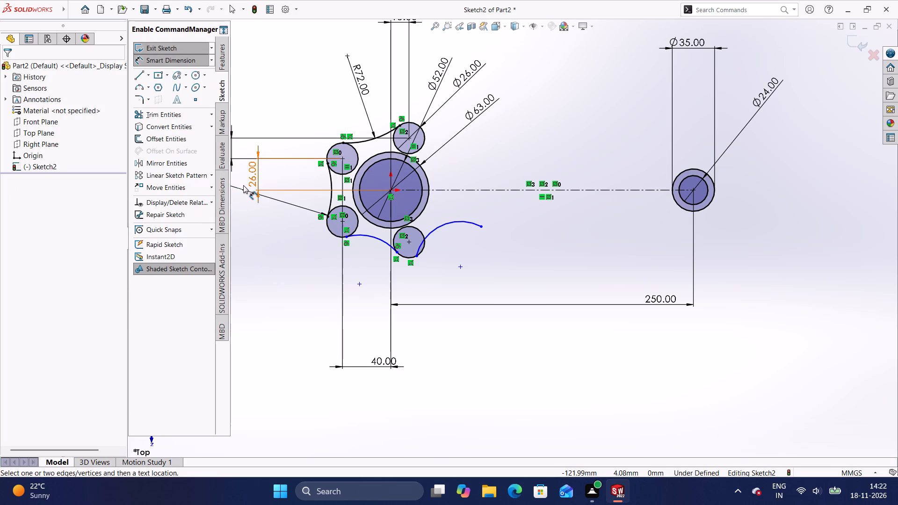
# Dimension the radius of the lower connecting arc between the two lower small circles and set it to 72 mm.
pyautogui.click(192, 61)
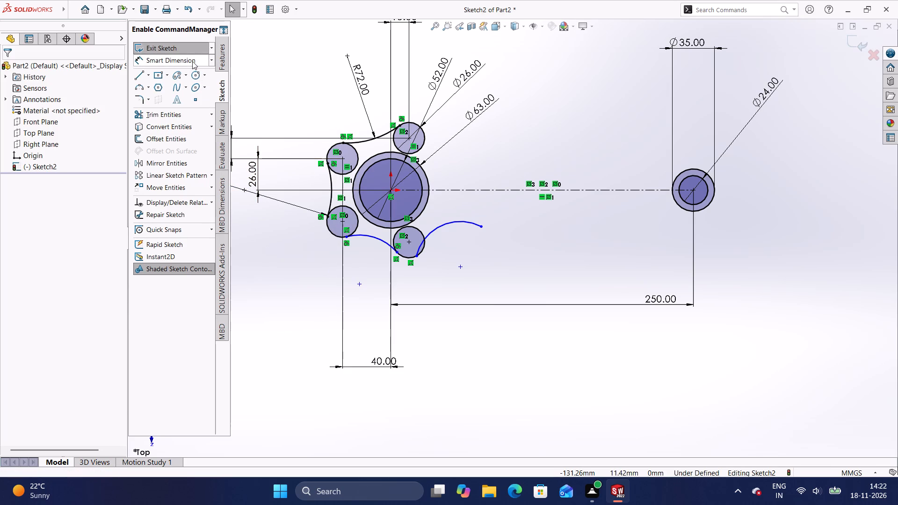
pyautogui.click(361, 235)
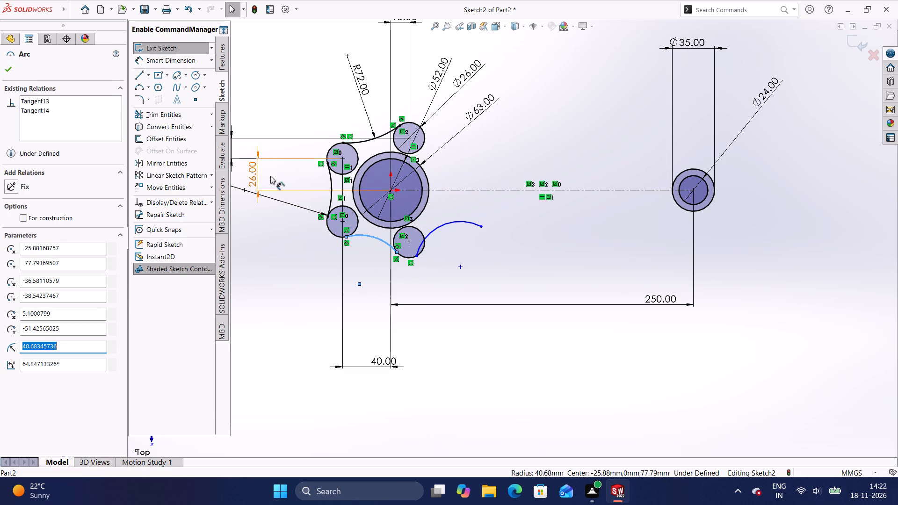
pyautogui.click(195, 60)
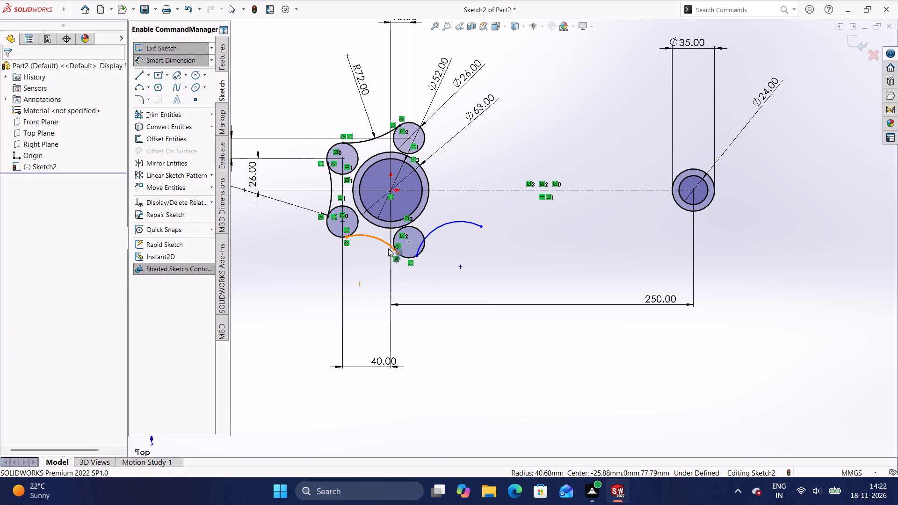
pyautogui.click(373, 238)
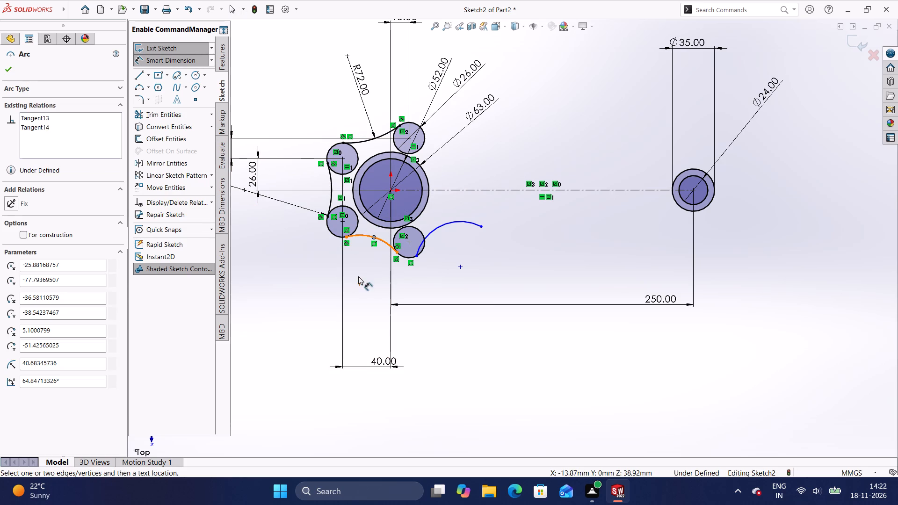
pyautogui.click(362, 236)
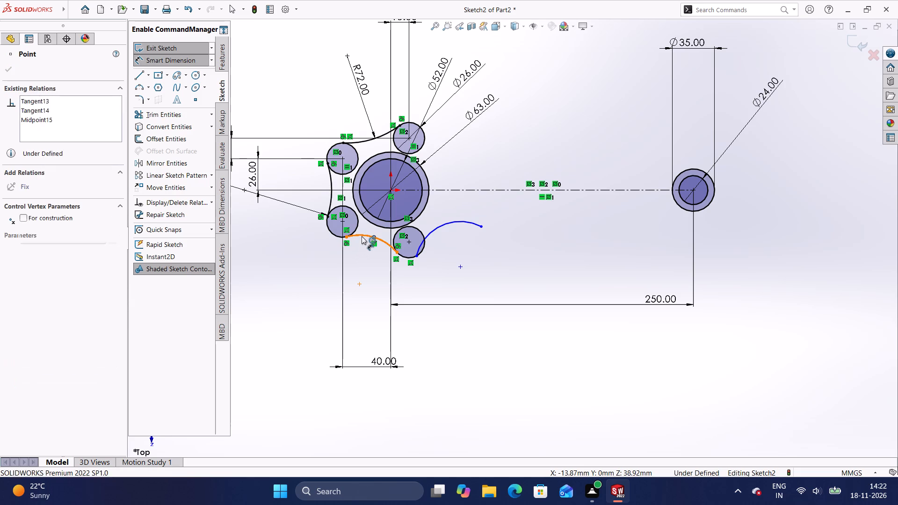
pyautogui.click(182, 59)
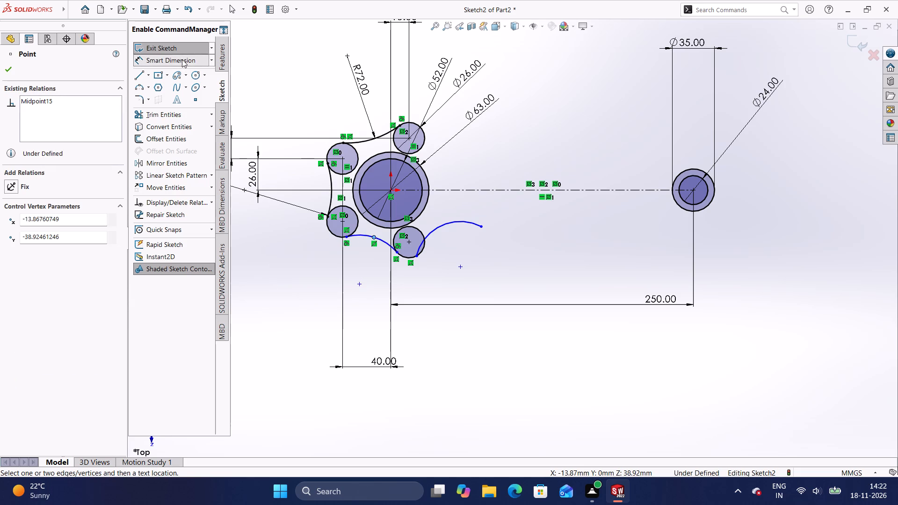
pyautogui.click(362, 235)
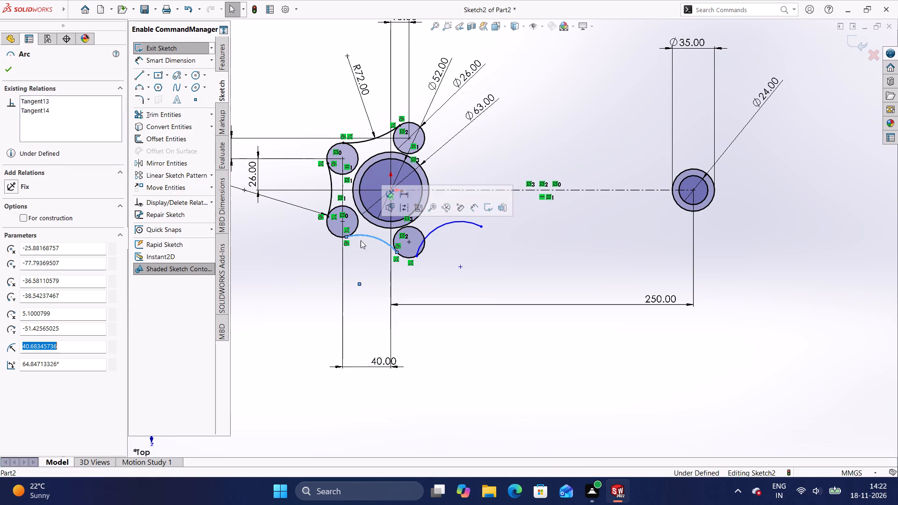
pyautogui.click(203, 63)
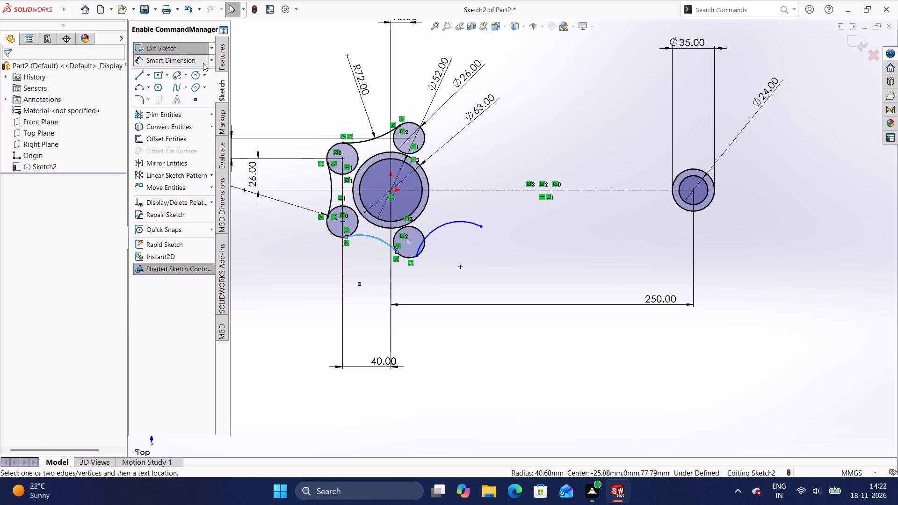
pyautogui.click(369, 237)
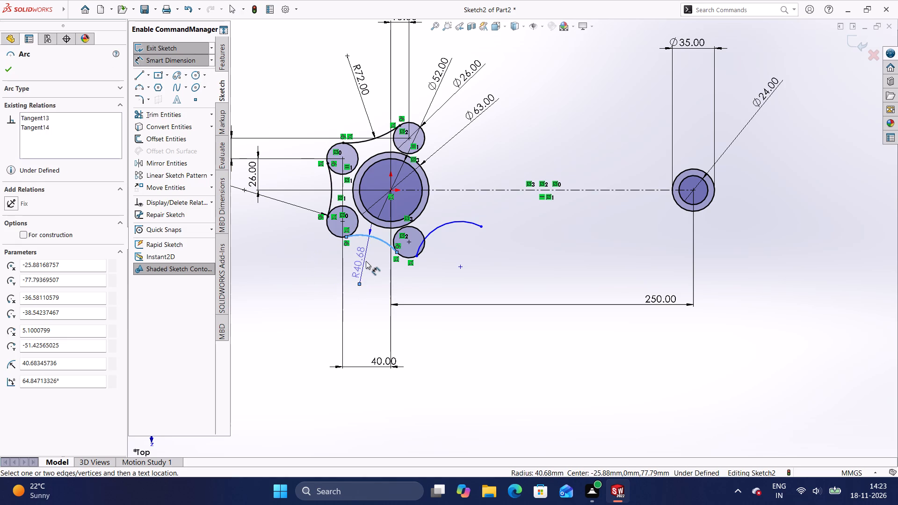
pyautogui.click(367, 261)
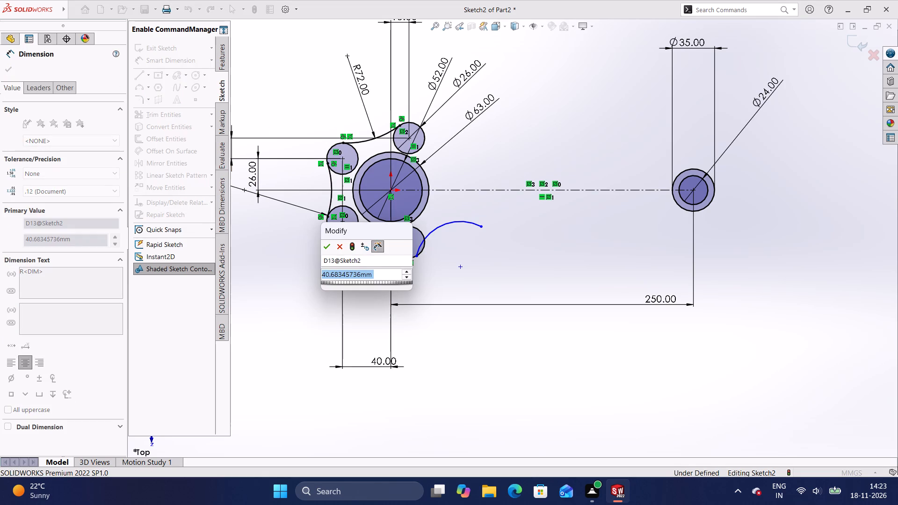
pyautogui.press('BackSpace')
pyautogui.write('72')
pyautogui.press('Return')
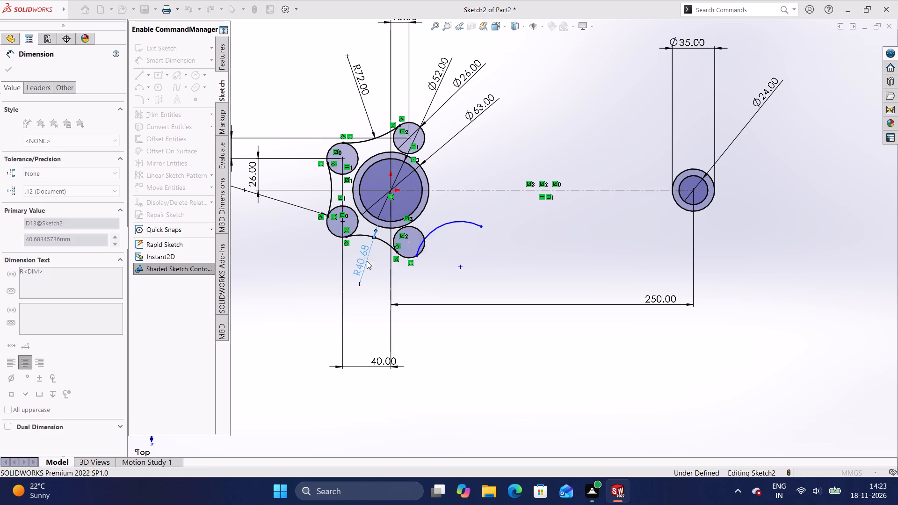
pyautogui.click(451, 337)
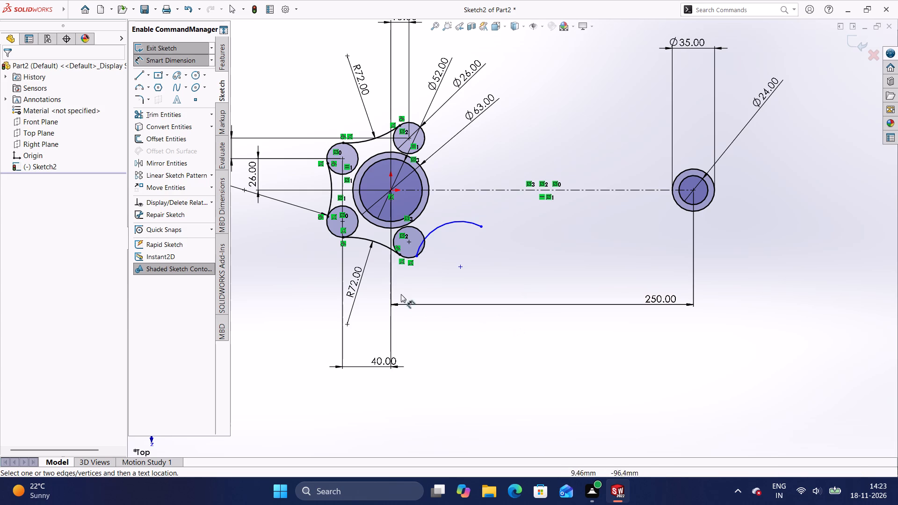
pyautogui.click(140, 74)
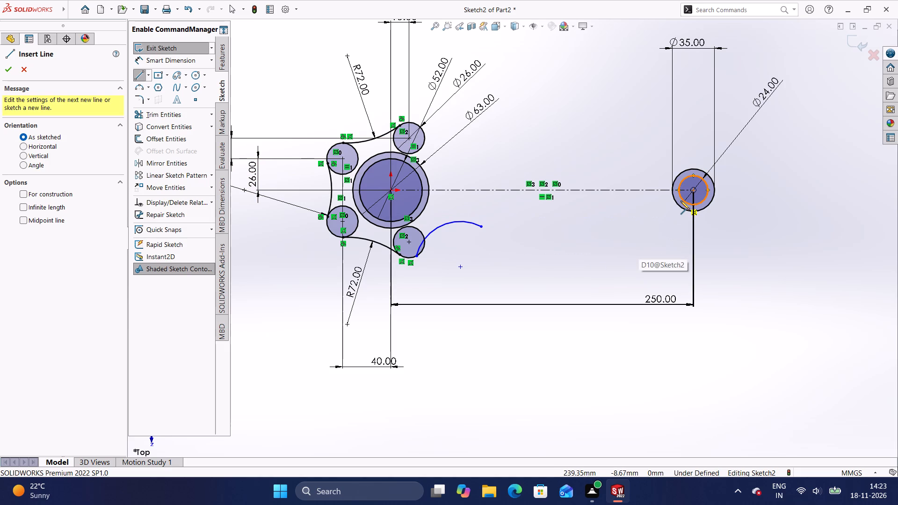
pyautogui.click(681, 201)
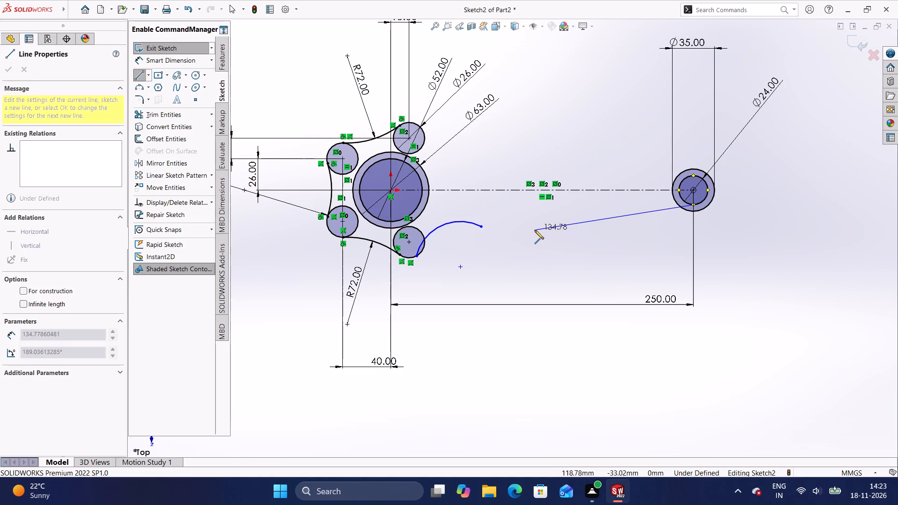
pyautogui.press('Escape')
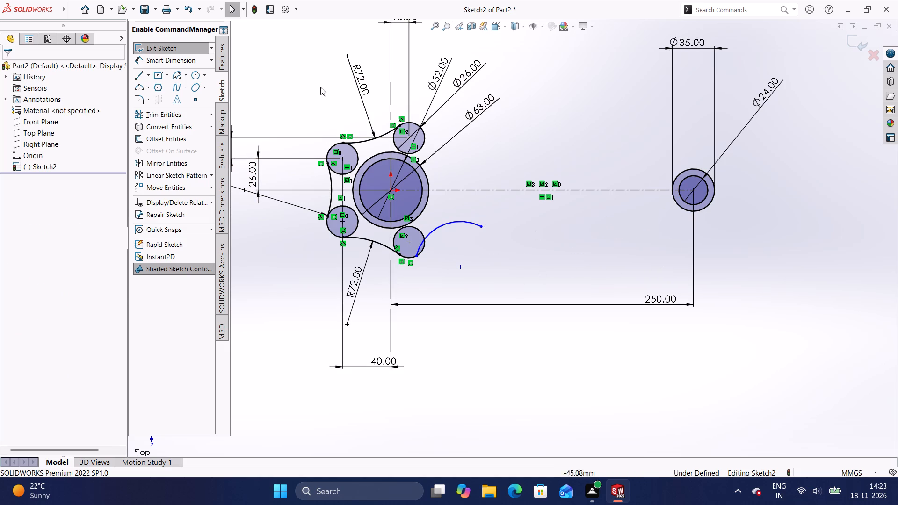
# Sketch a line about 165 mm long from between the 24 mm and 35 mm circles to the open end of the lower-right arc.
pyautogui.click(136, 74)
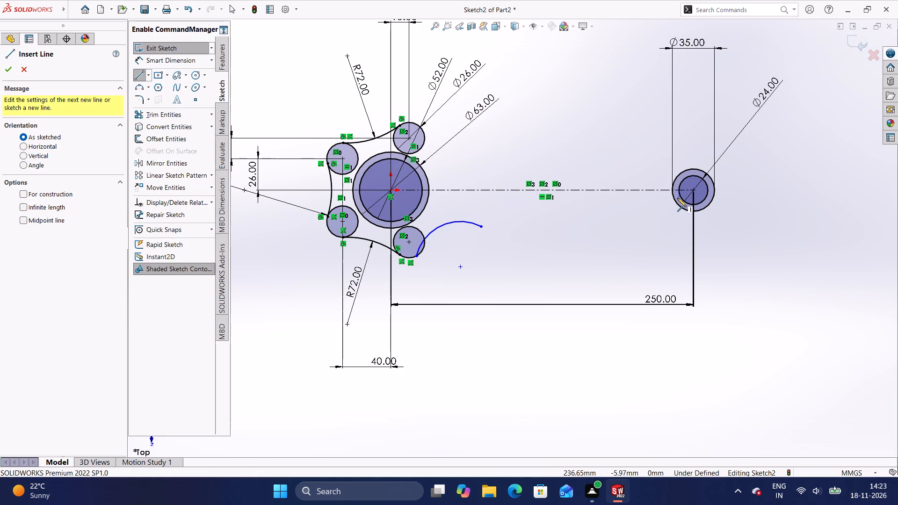
pyautogui.click(677, 198)
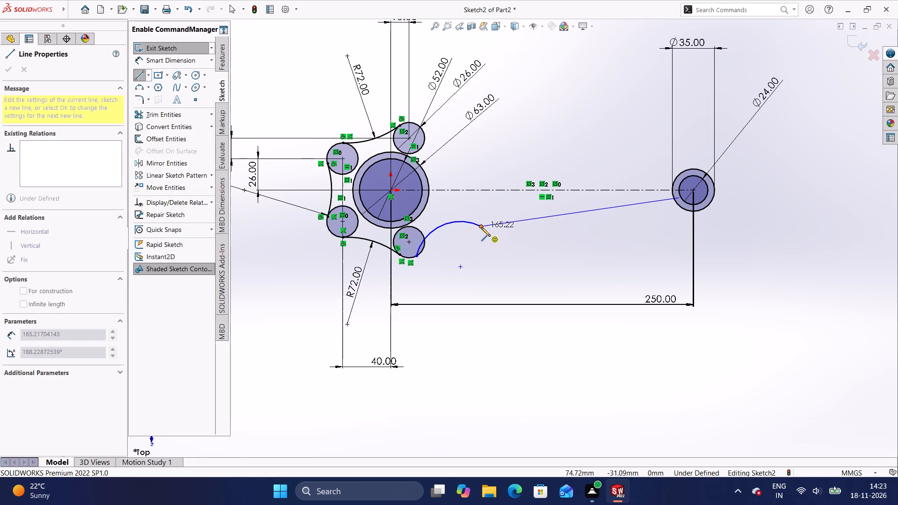
pyautogui.click(481, 226)
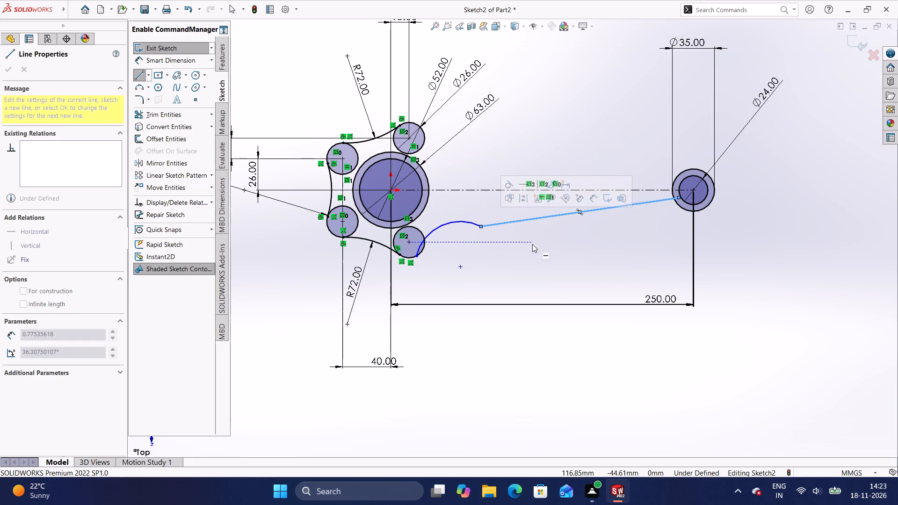
pyautogui.press('Escape')
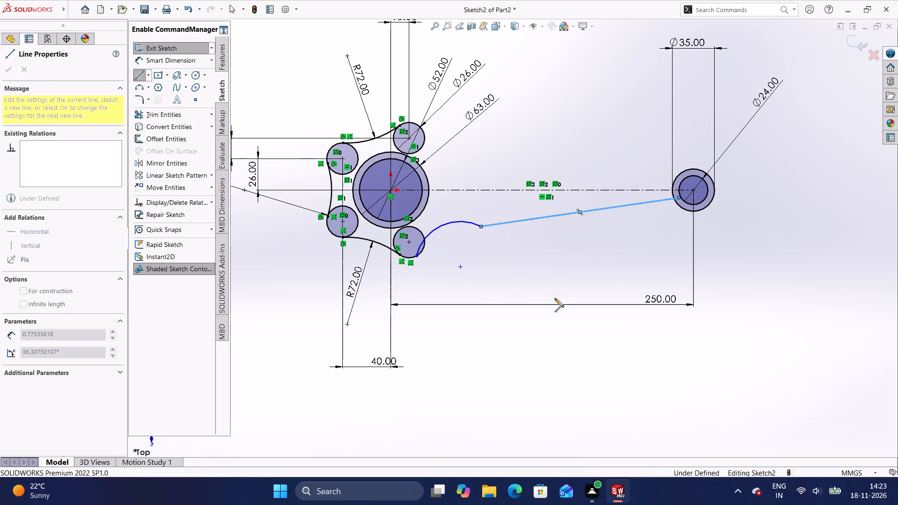
pyautogui.press('Escape')
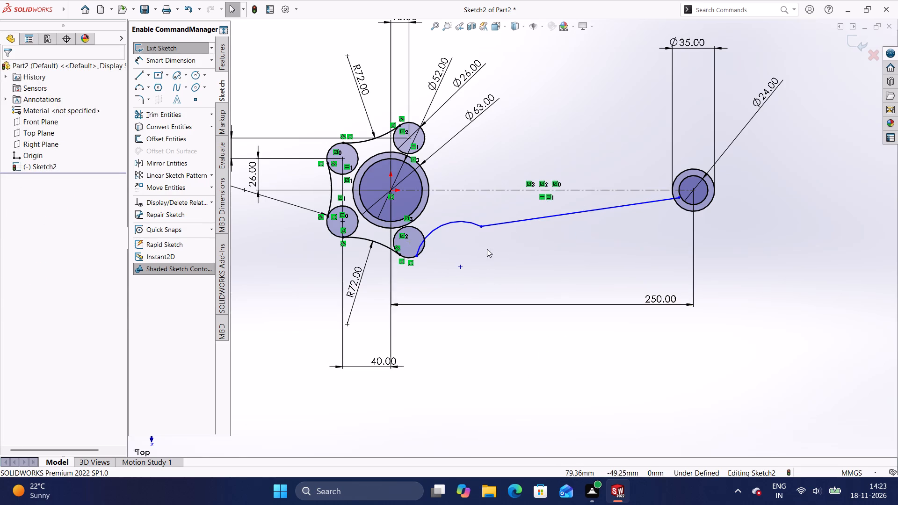
# Make the new line and the lower-right arc tangent at their shared endpoint.
pyautogui.click(482, 226)
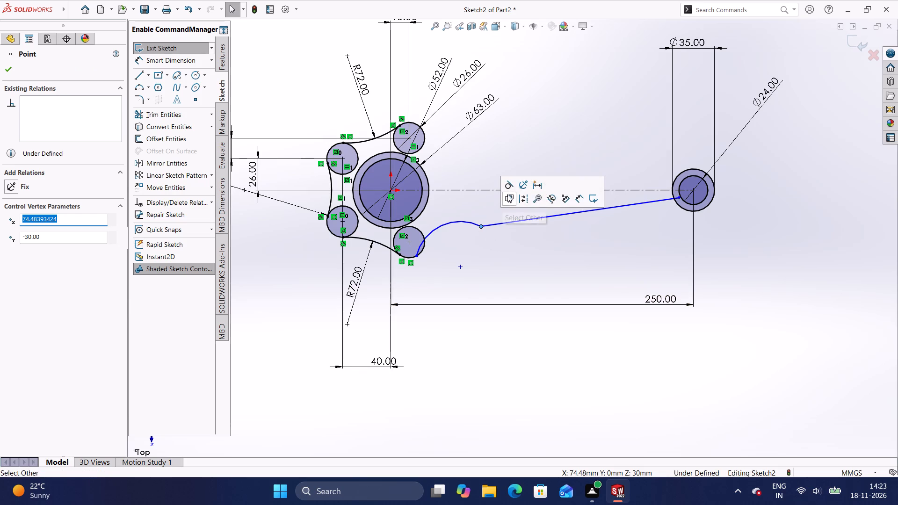
pyautogui.click(508, 186)
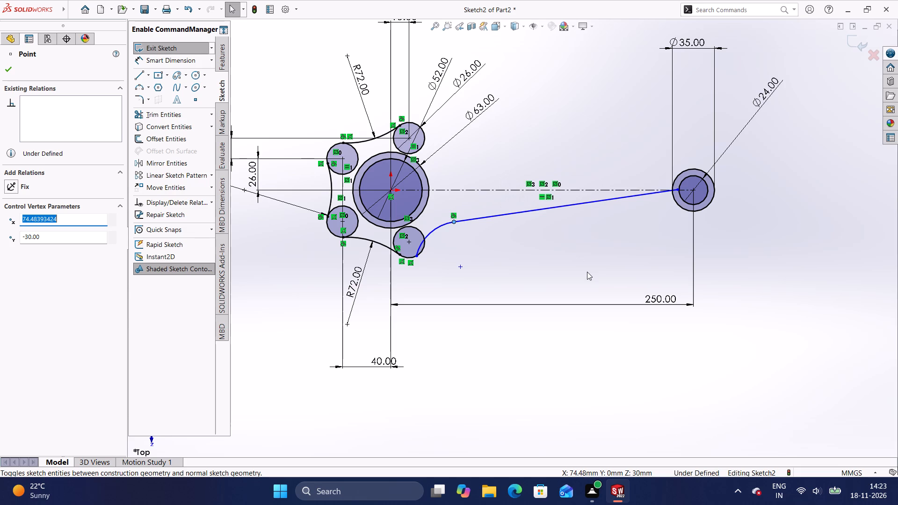
# Select the line's free endpoint together with the 35 mm circle for a sketch relation between them.
pyautogui.click(678, 188)
pyautogui.click(676, 202)
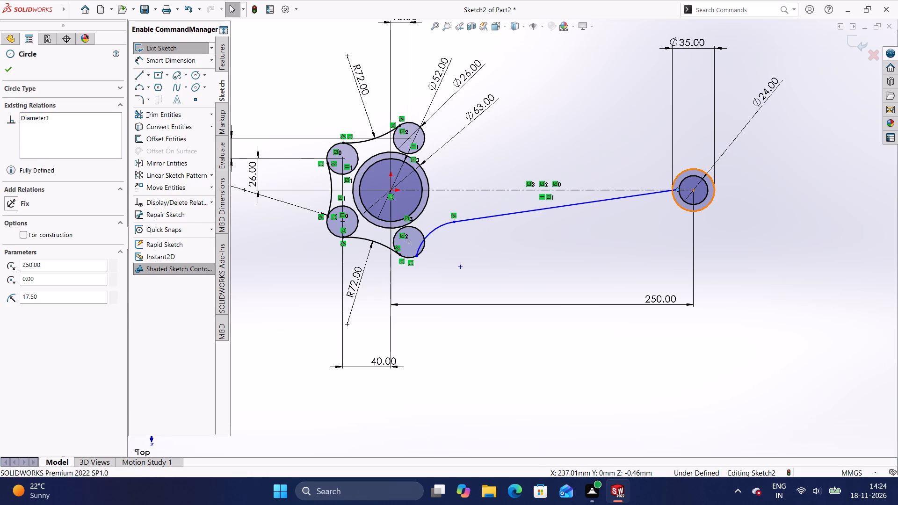
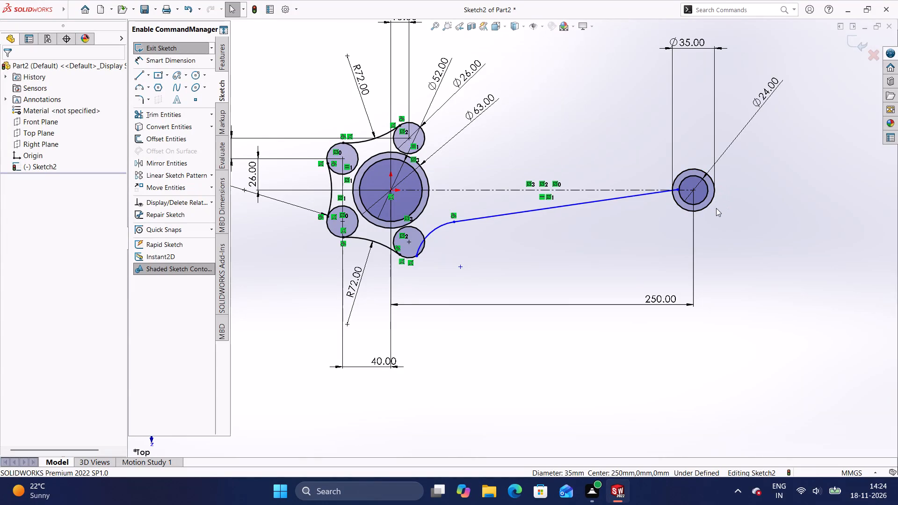
# Delete the line running to the 35 mm circle and the lower-right arc attached to it.
pyautogui.click(583, 203)
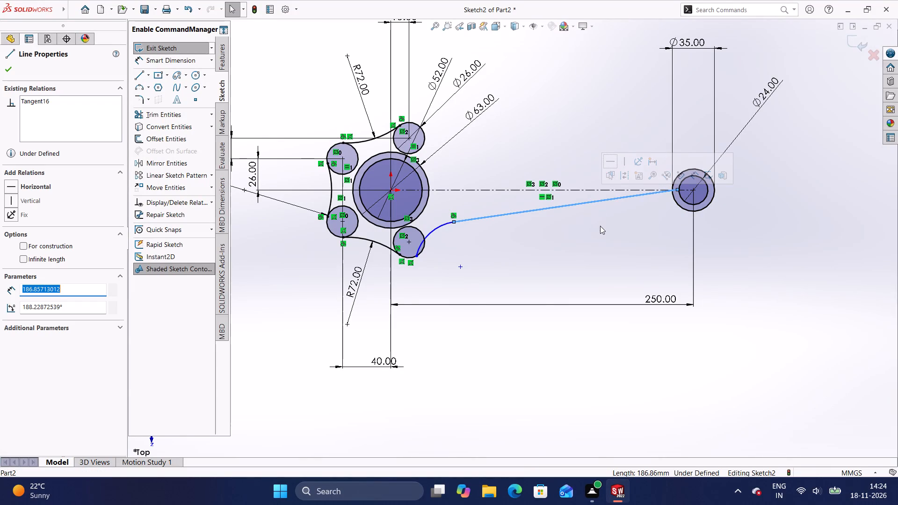
pyautogui.press('Delete')
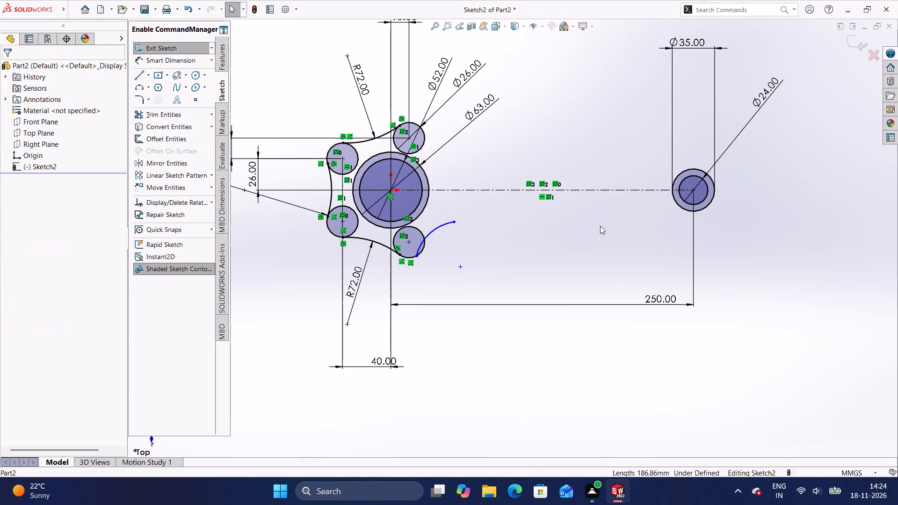
pyautogui.click(435, 230)
pyautogui.press('Delete')
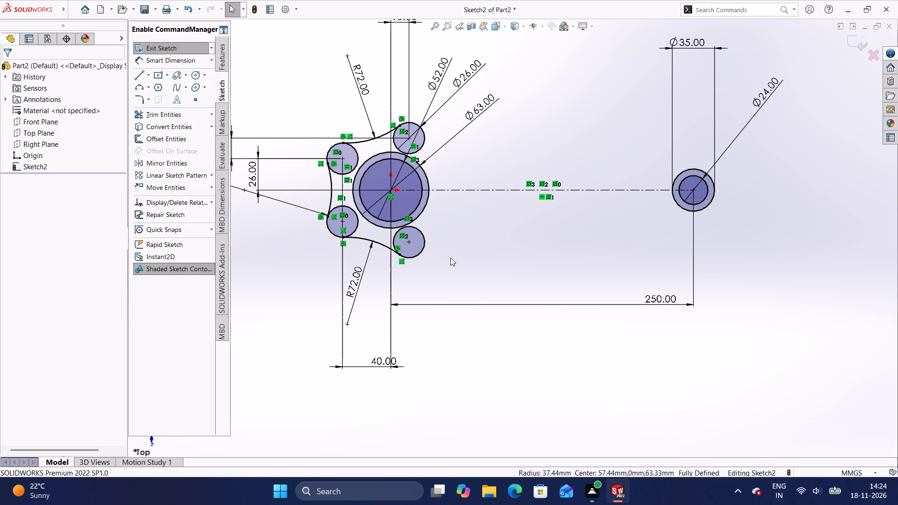
# Sketch a three-point arc of about 60 mm radius from the lower-right small circle outward toward the 35 mm circle.
pyautogui.click(148, 88)
pyautogui.click(177, 111)
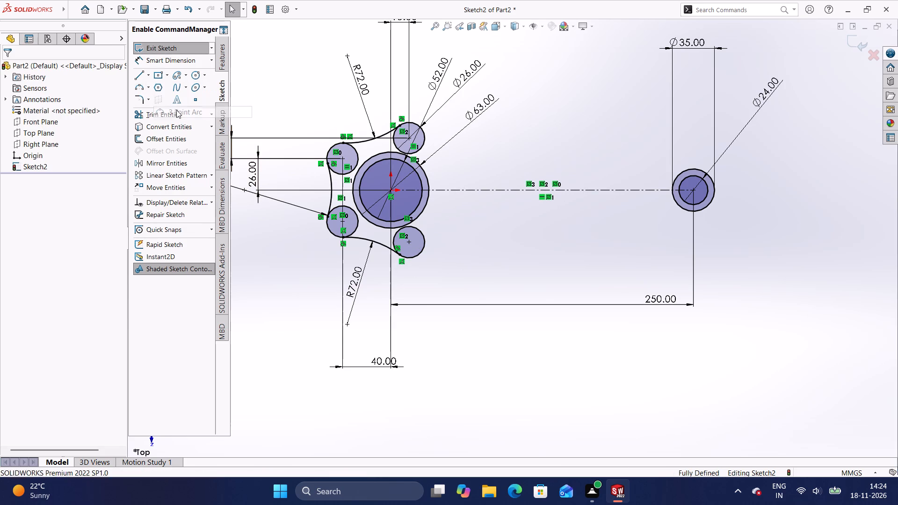
pyautogui.click(420, 252)
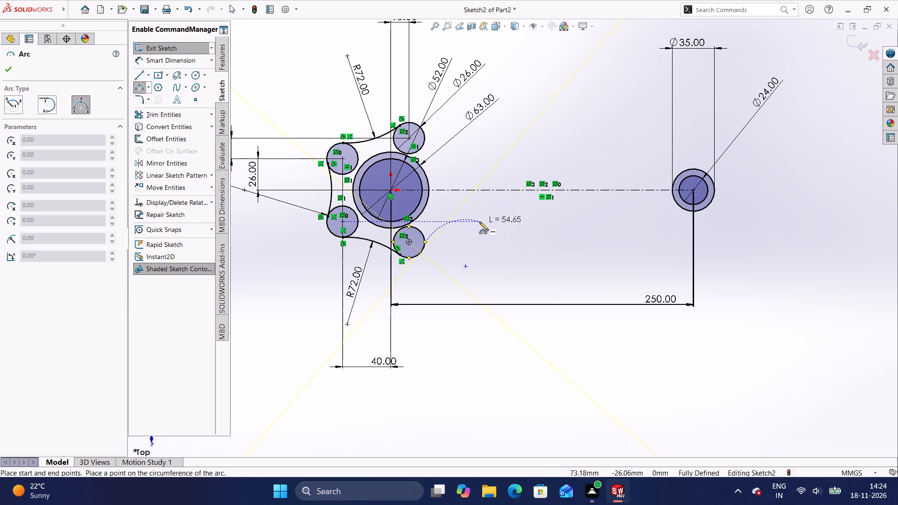
pyautogui.click(481, 222)
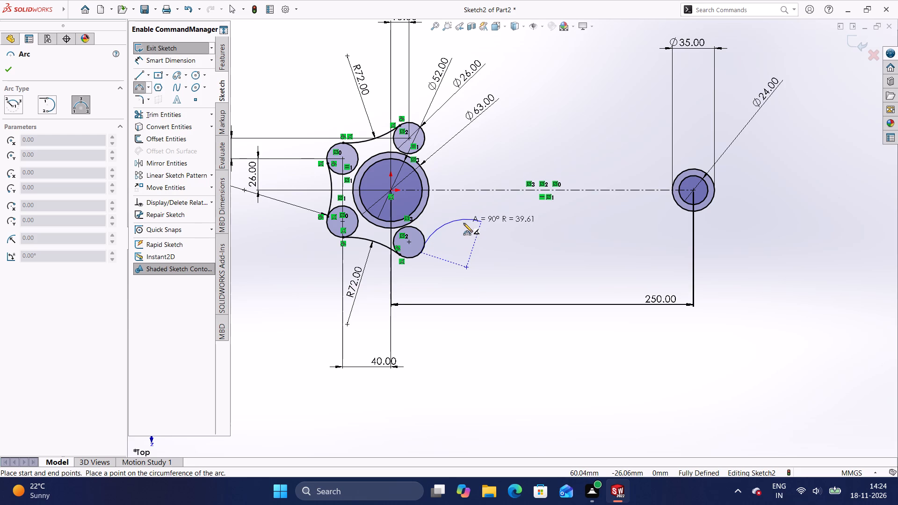
pyautogui.click(463, 224)
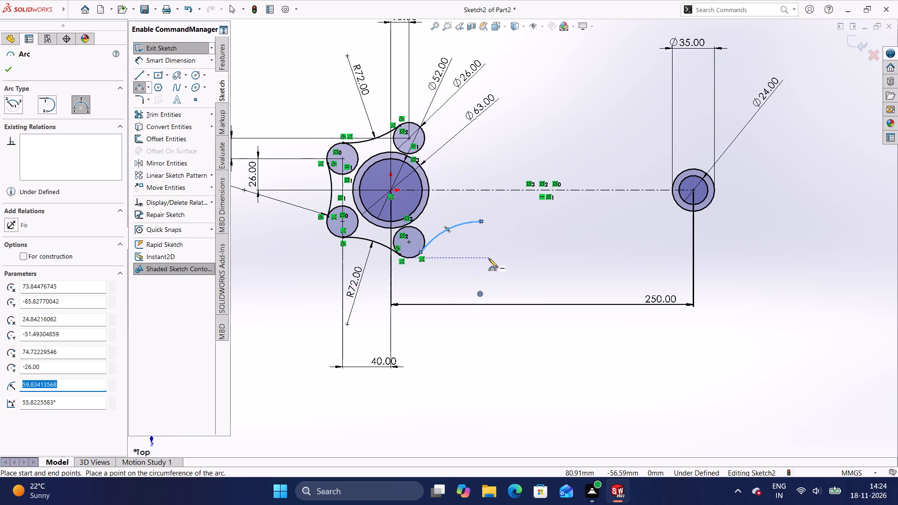
pyautogui.press('Escape')
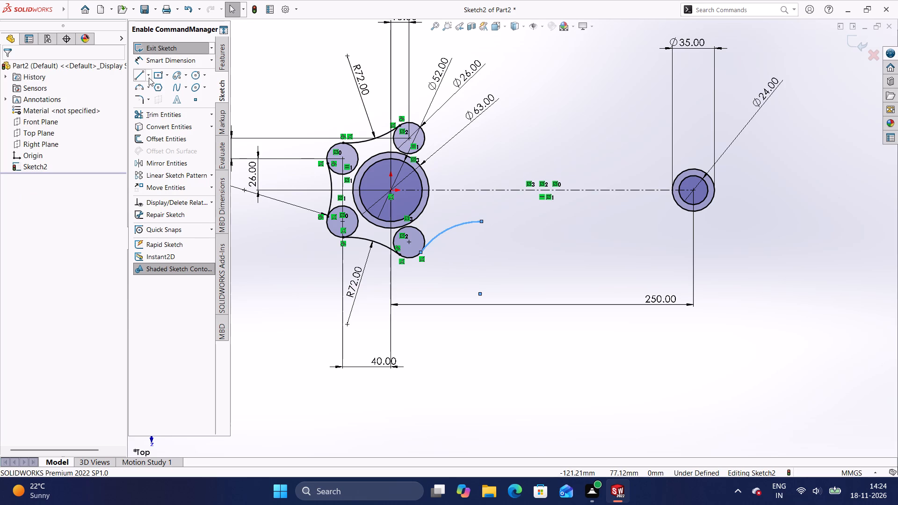
# Sketch a line about 166 mm long from between the 24 mm and 35 mm circles to the new arc's open end.
pyautogui.click(140, 76)
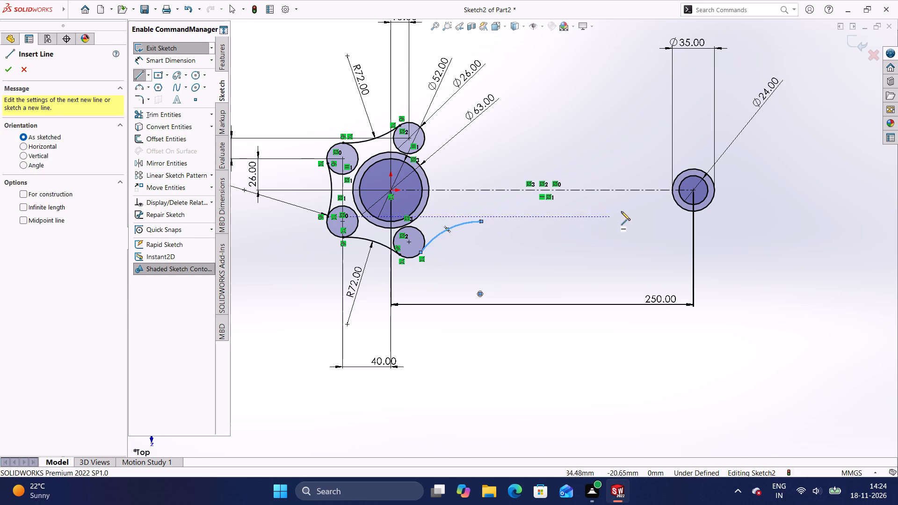
pyautogui.click(682, 204)
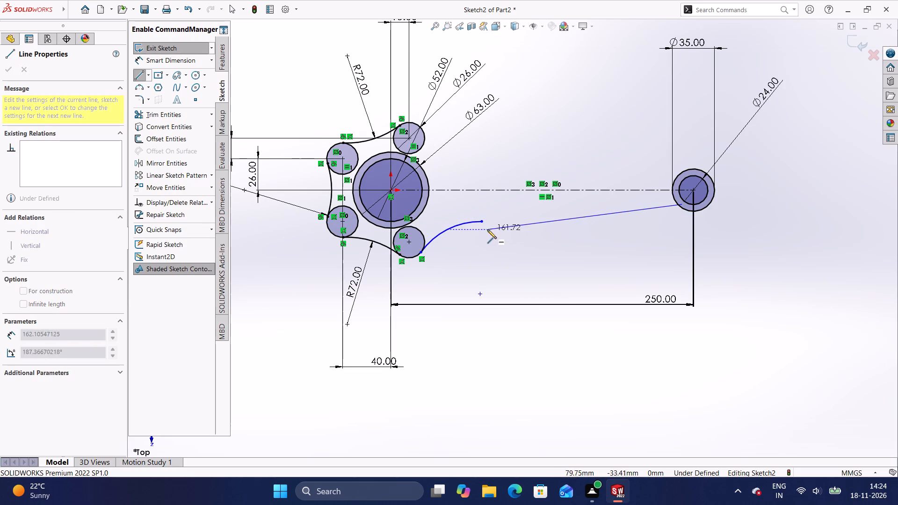
pyautogui.click(482, 221)
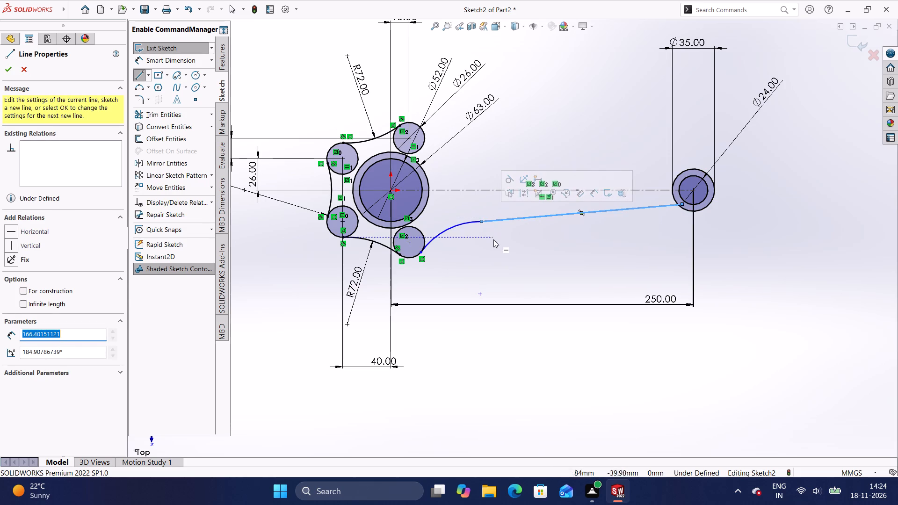
pyautogui.press('Escape')
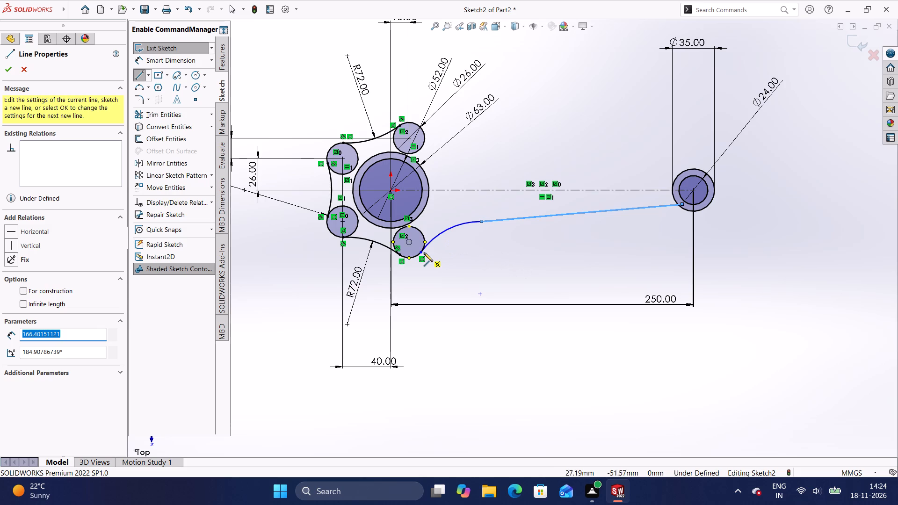
pyautogui.press('Escape')
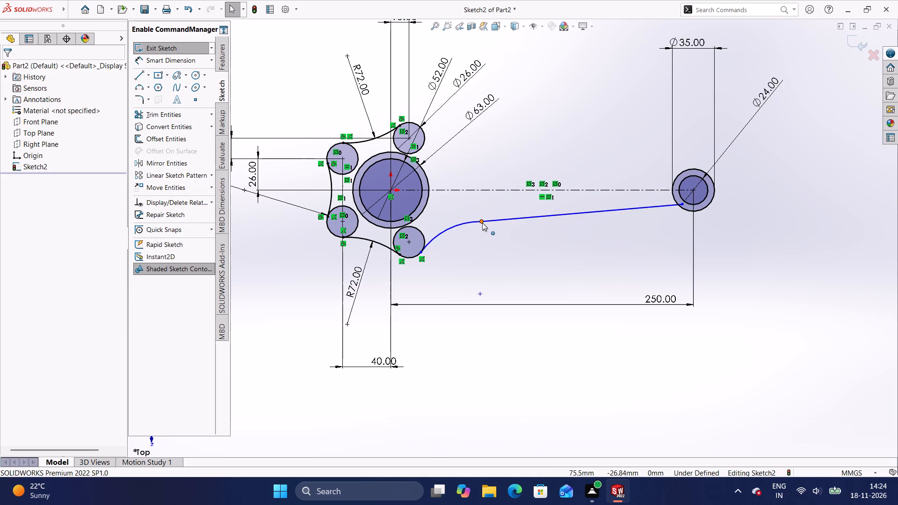
# Make the new line and the lower-right arc tangent at their shared endpoint.
pyautogui.click(482, 220)
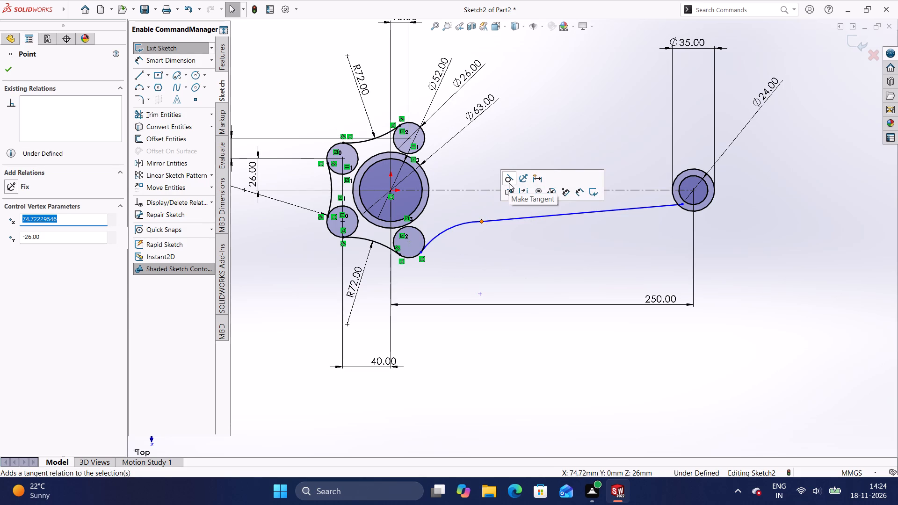
pyautogui.click(509, 183)
pyautogui.click(559, 264)
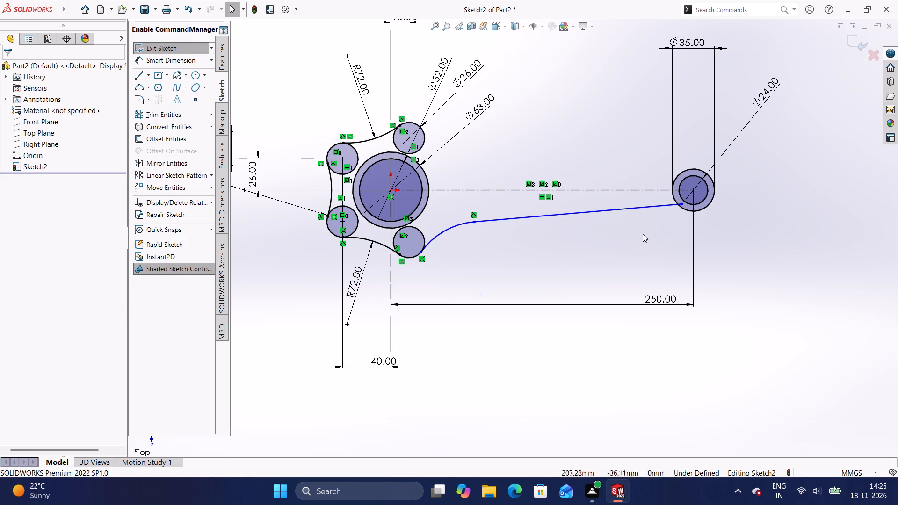
# Make the line's free endpoint coincident with the 35 mm circle.
pyautogui.click(681, 203)
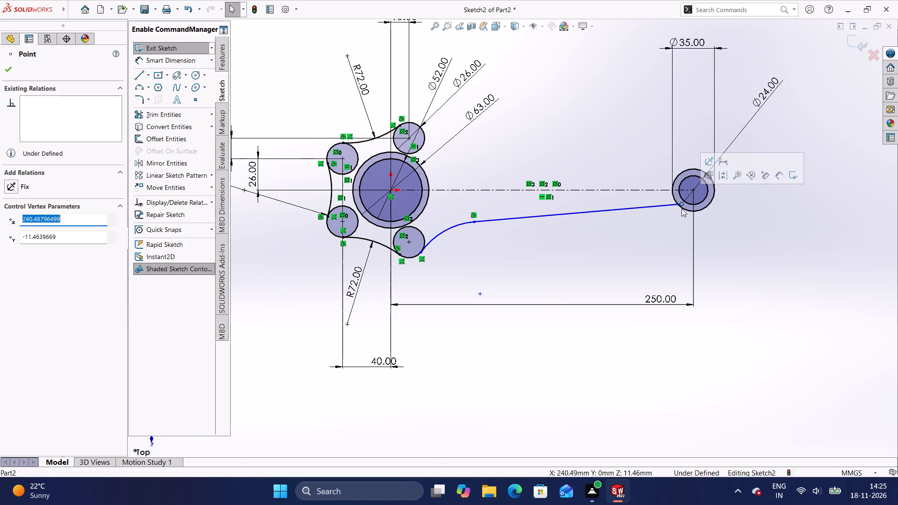
pyautogui.click(681, 208)
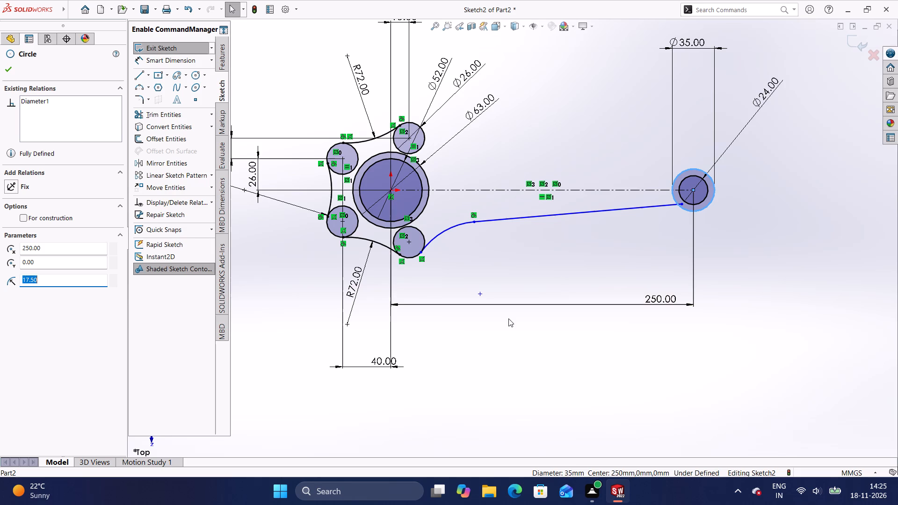
pyautogui.press('Escape')
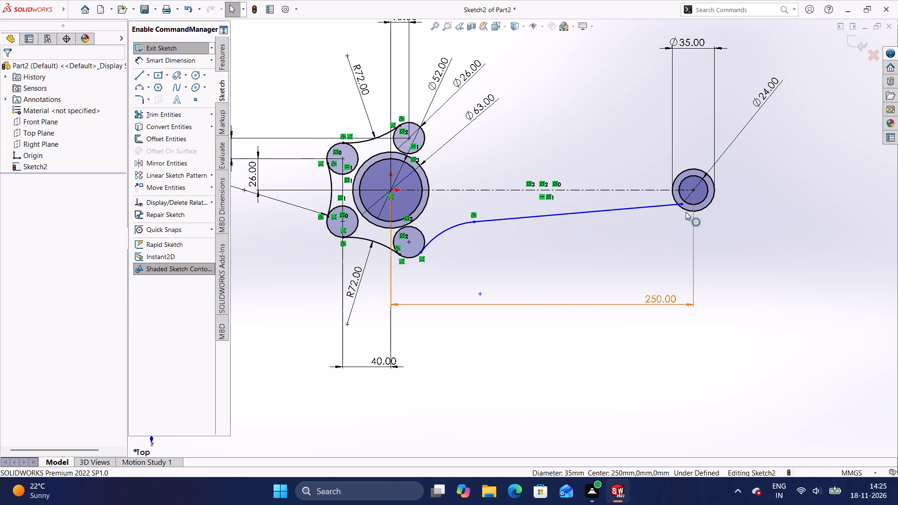
pyautogui.click(681, 203)
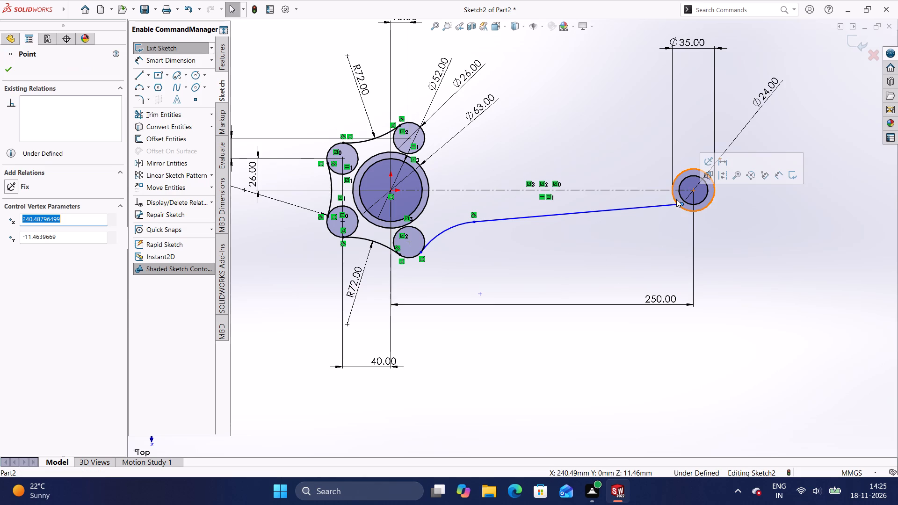
pyautogui.click(673, 198)
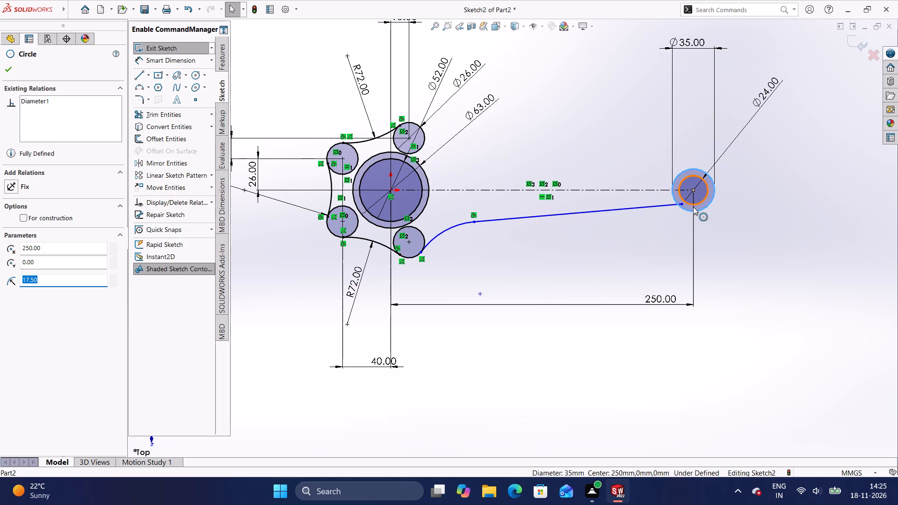
pyautogui.press('Escape')
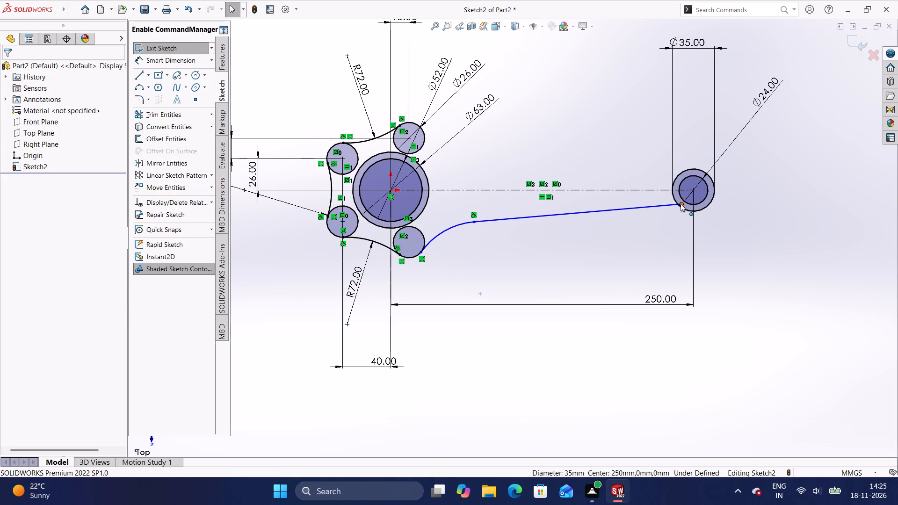
pyautogui.keyDown('shift'); pyautogui.click(682, 204); pyautogui.keyUp('shift')
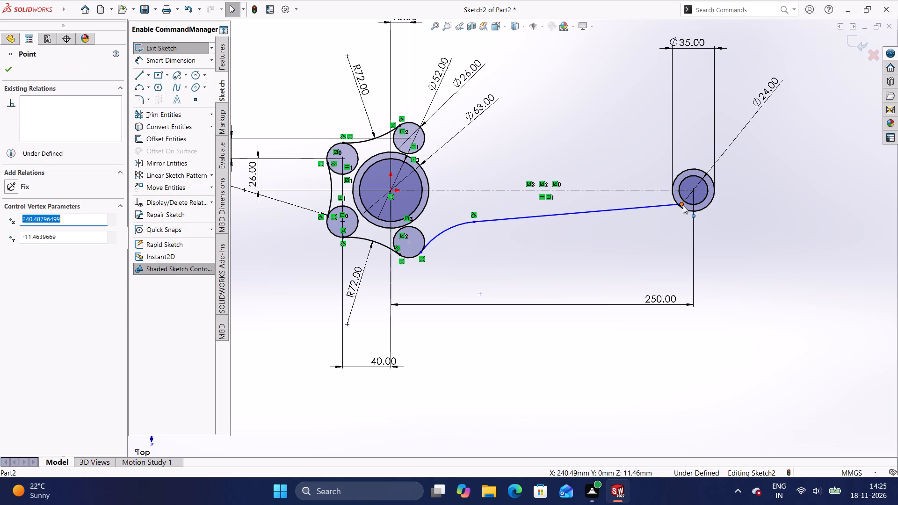
pyautogui.keyDown('shift'); pyautogui.click(683, 208); pyautogui.keyUp('shift')
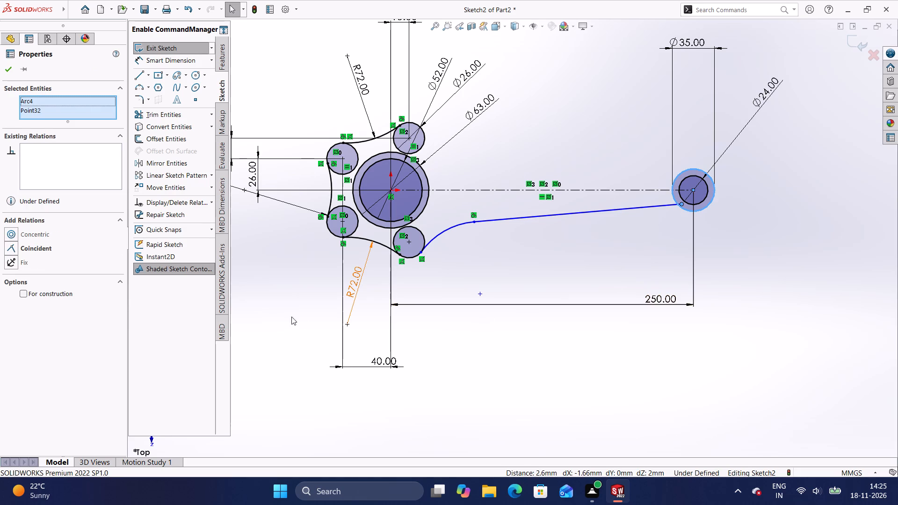
pyautogui.keyDown('shift'); pyautogui.click(7, 251); pyautogui.keyUp('shift')
pyautogui.click(458, 372)
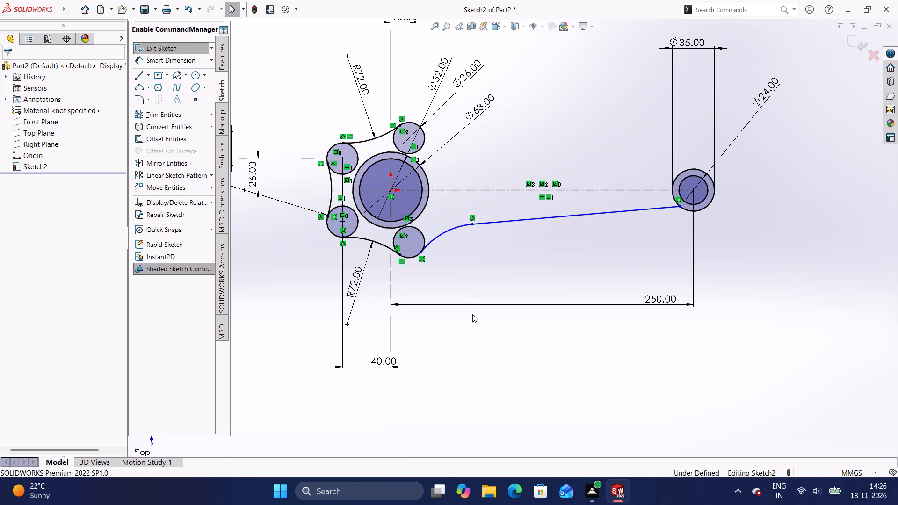
# Make the lower-right arc tangent to the lower-right small circle.
pyautogui.keyDown('shift'); pyautogui.click(435, 238); pyautogui.keyUp('shift')
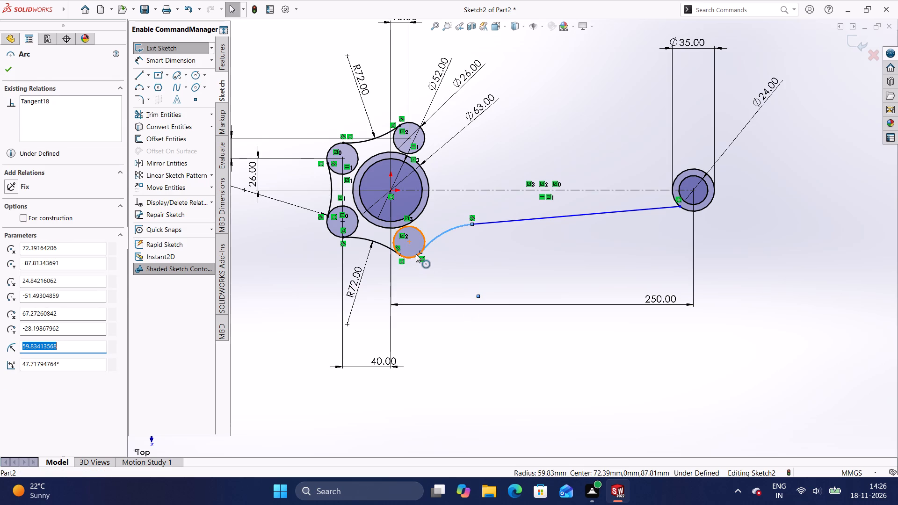
pyautogui.keyDown('shift'); pyautogui.click(416, 256); pyautogui.keyUp('shift')
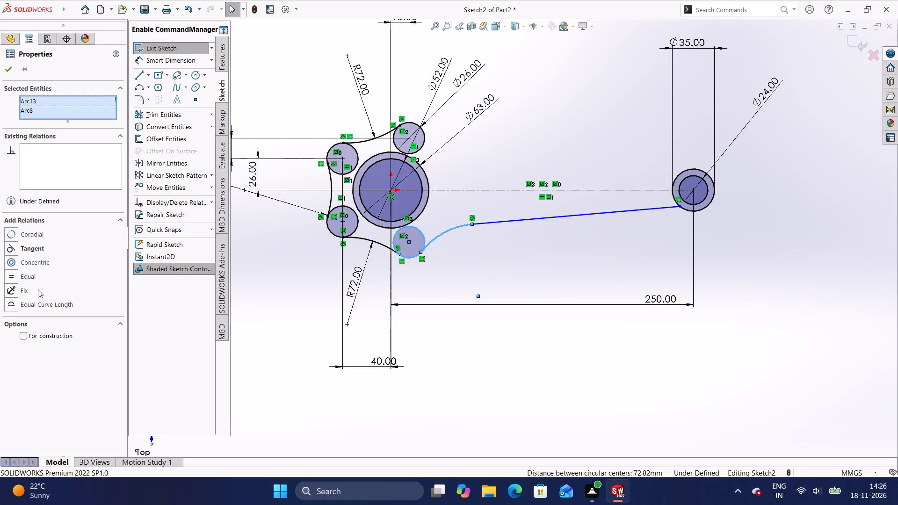
pyautogui.click(9, 250)
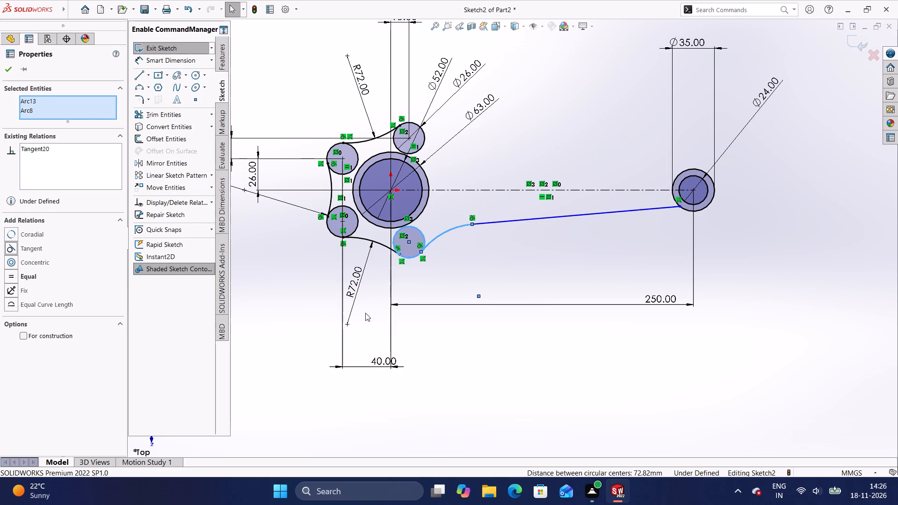
pyautogui.click(465, 348)
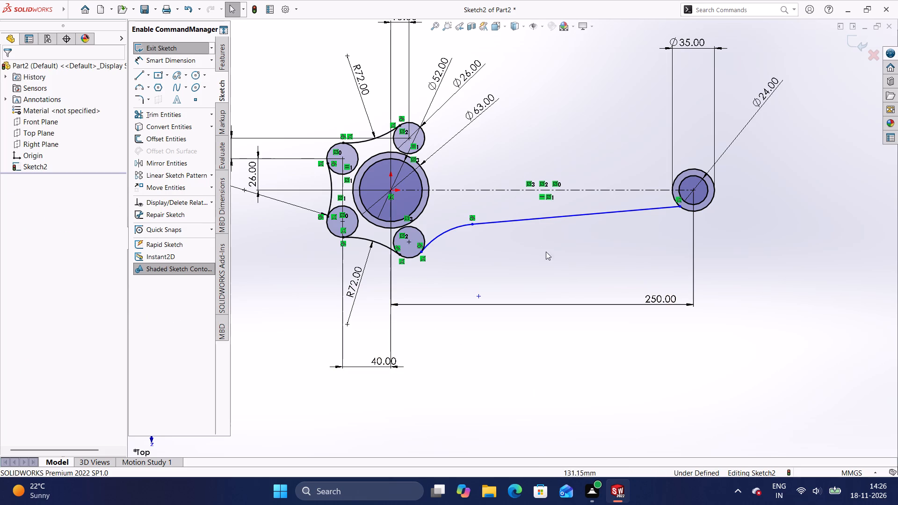
# Mirror the lower line and its tangent arc about the horizontal centerline, keeping the originals.
pyautogui.click(176, 162)
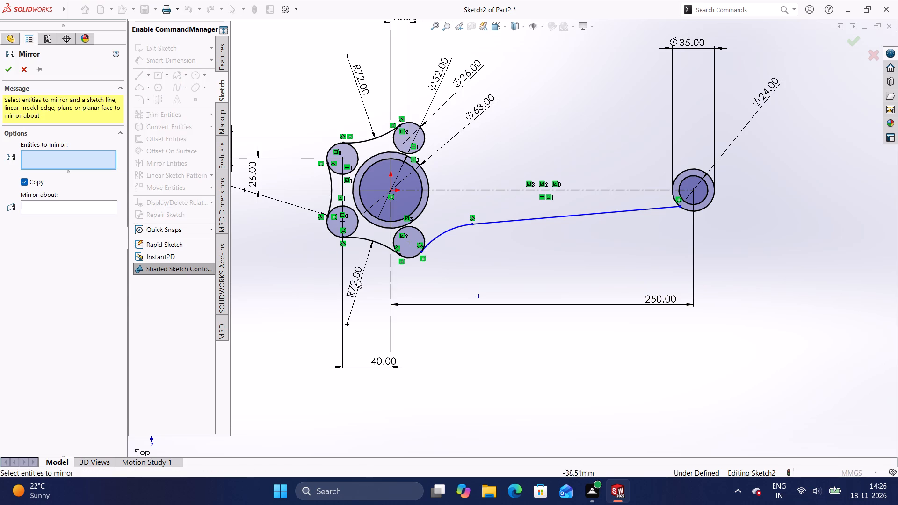
pyautogui.click(554, 217)
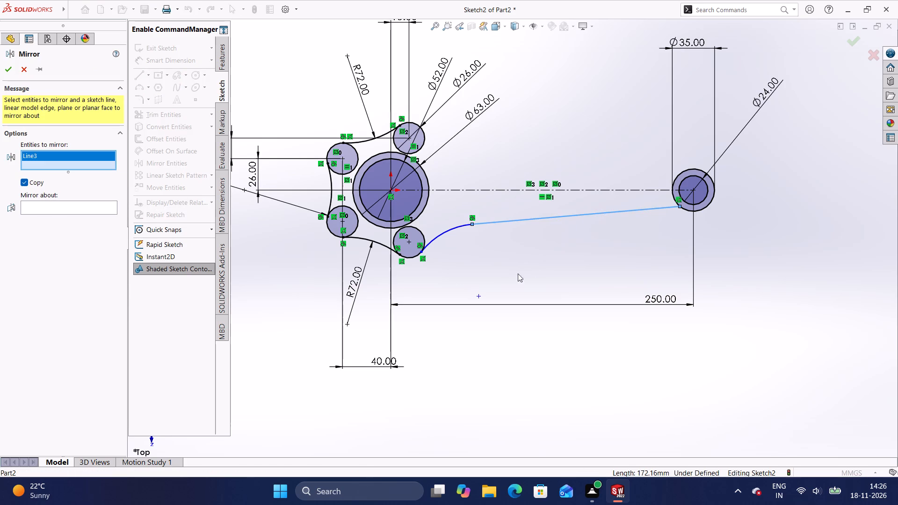
pyautogui.click(443, 233)
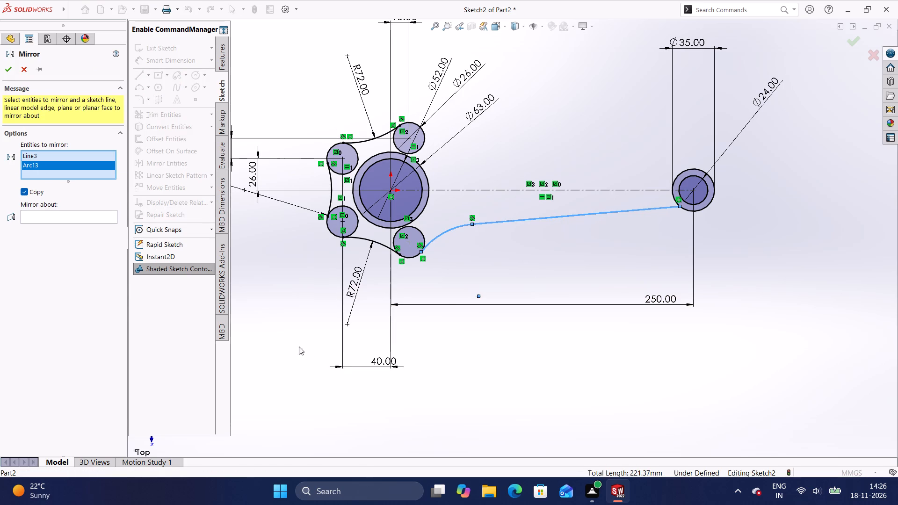
pyautogui.click(101, 218)
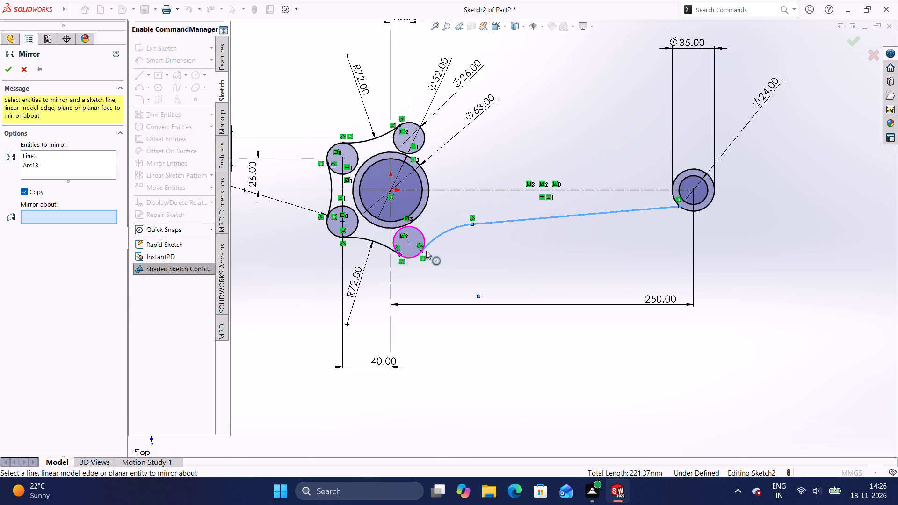
pyautogui.click(487, 188)
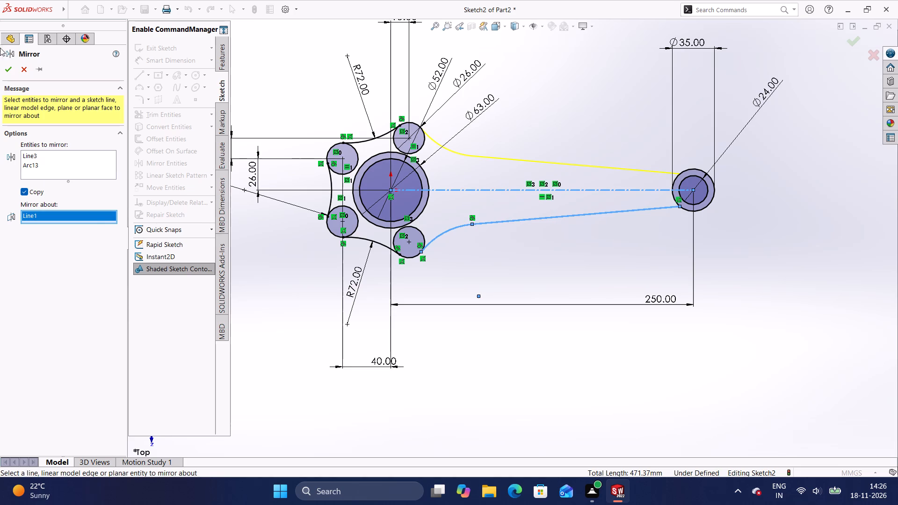
pyautogui.click(10, 70)
pyautogui.click(5, 74)
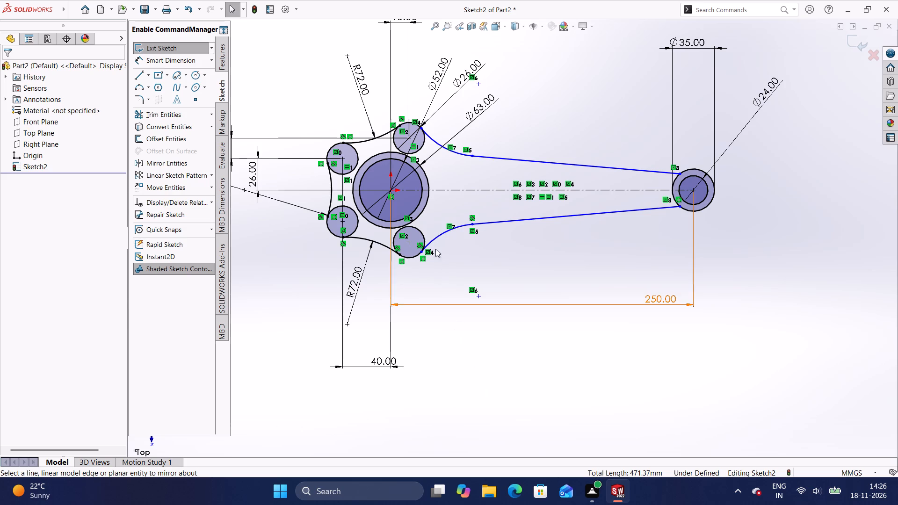
# Dimension the vertical distance between the two arc-to-line junction points at the wide end of the arm as 26 mm.
pyautogui.click(573, 377)
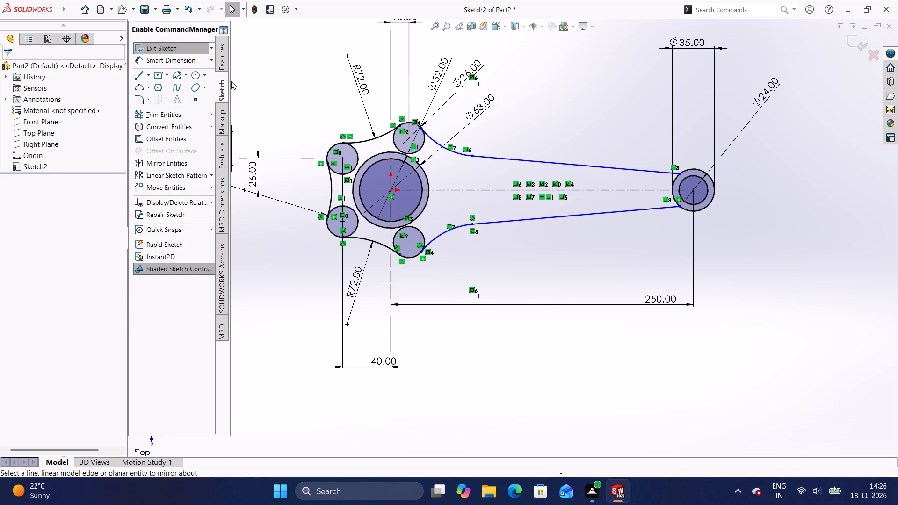
pyautogui.click(159, 61)
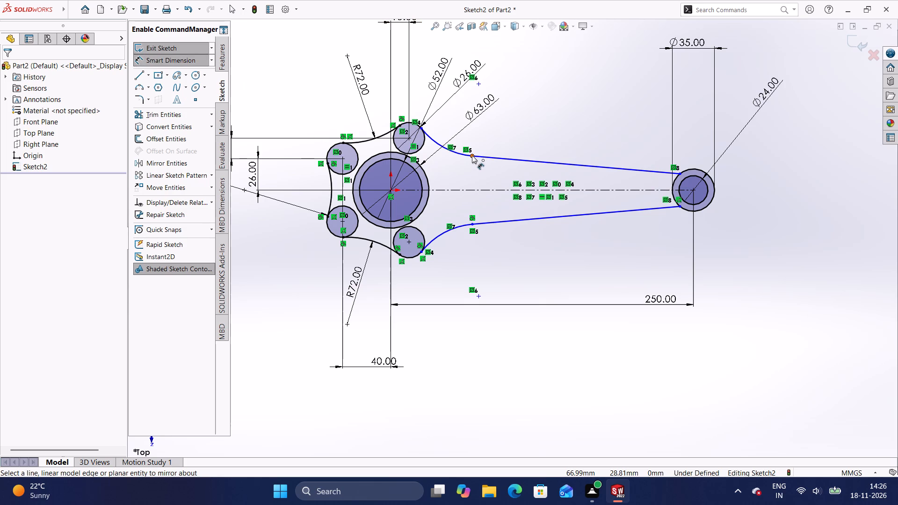
pyautogui.click(472, 155)
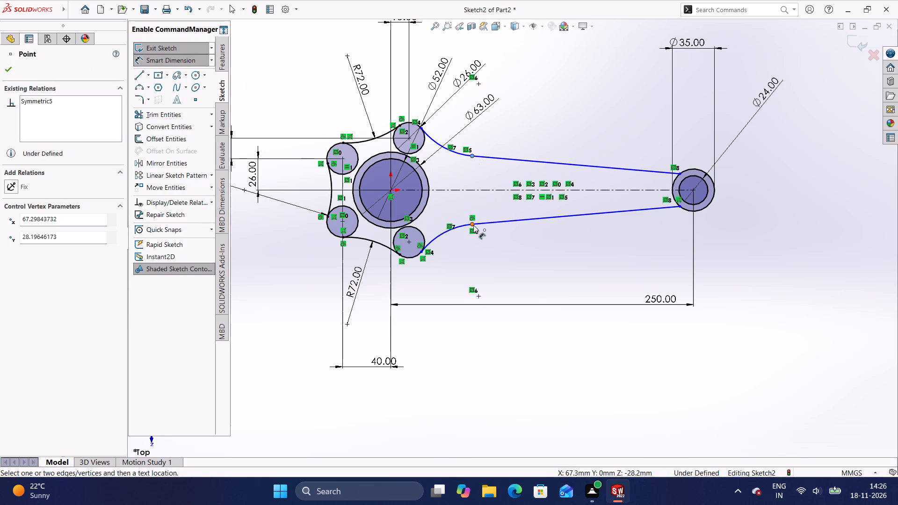
pyautogui.click(472, 224)
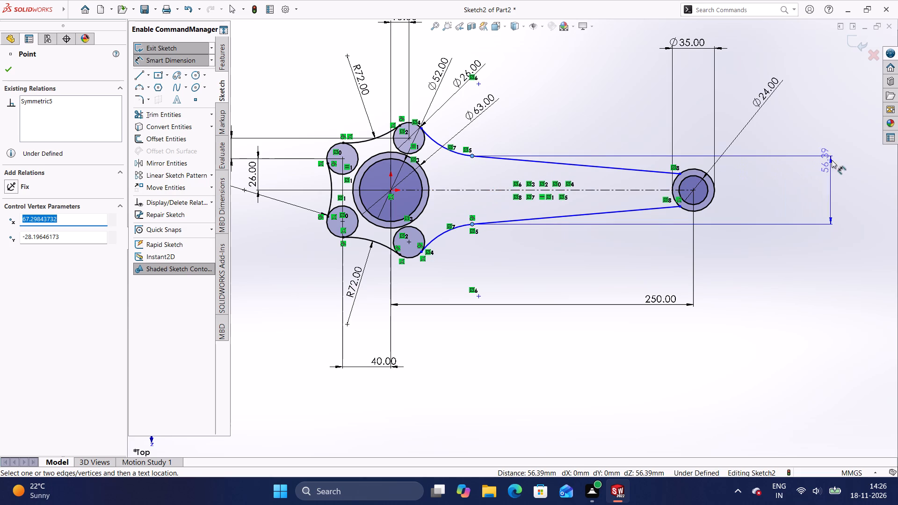
pyautogui.click(858, 157)
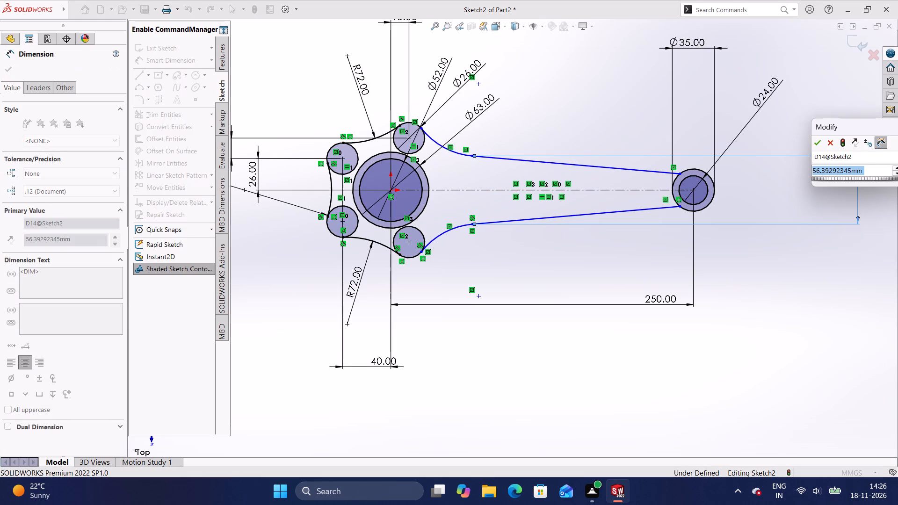
pyautogui.press('BackSpace')
pyautogui.write('26')
pyautogui.press('Return')
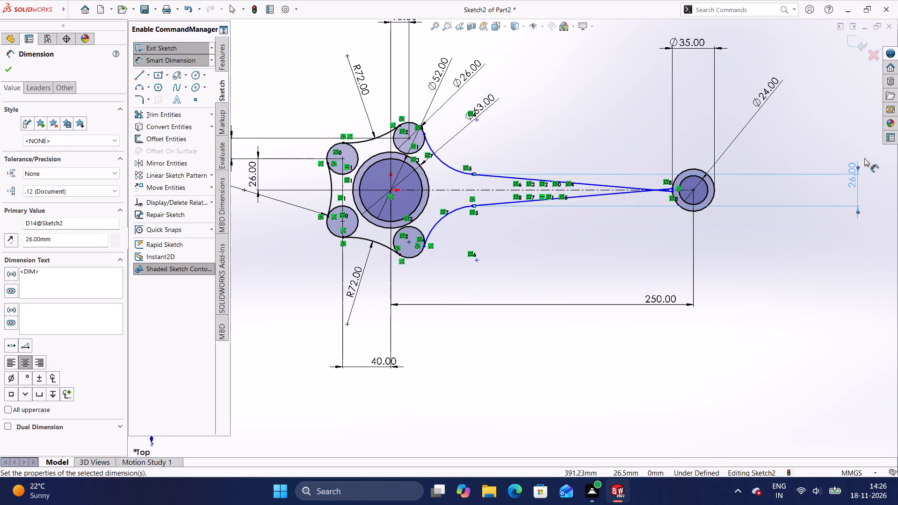
pyautogui.click(827, 262)
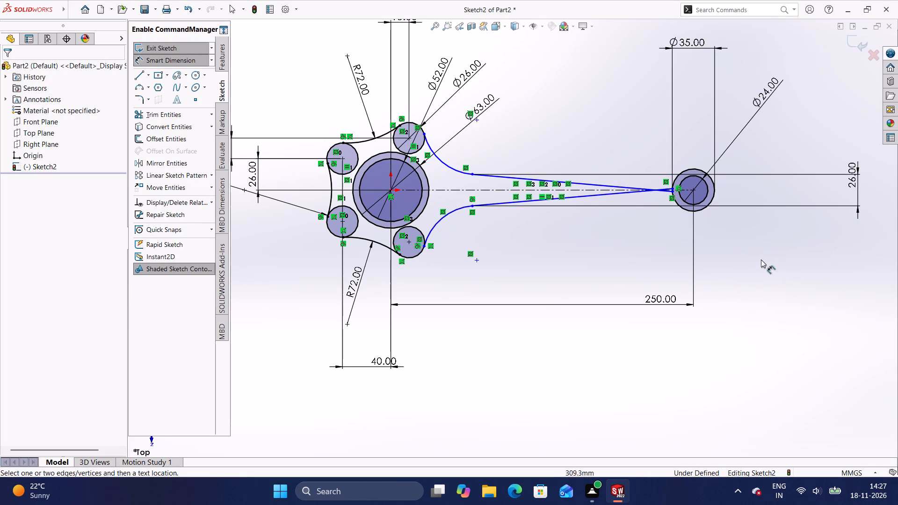
pyautogui.press('Escape')
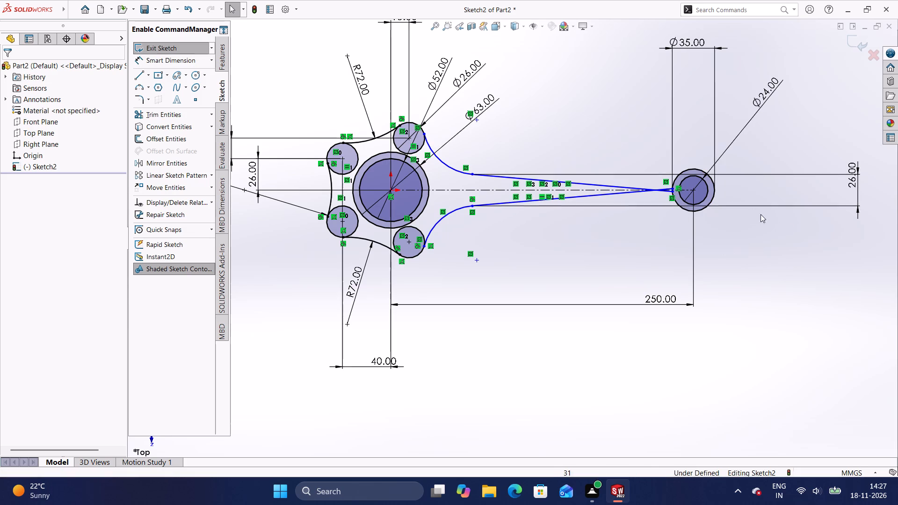
# Move the lower arm line's endpoint along the 35 mm circle to about 4.8 mm below the centerline, uncrossing the two arm lines.
pyautogui.scroll(-2, 666, 189)
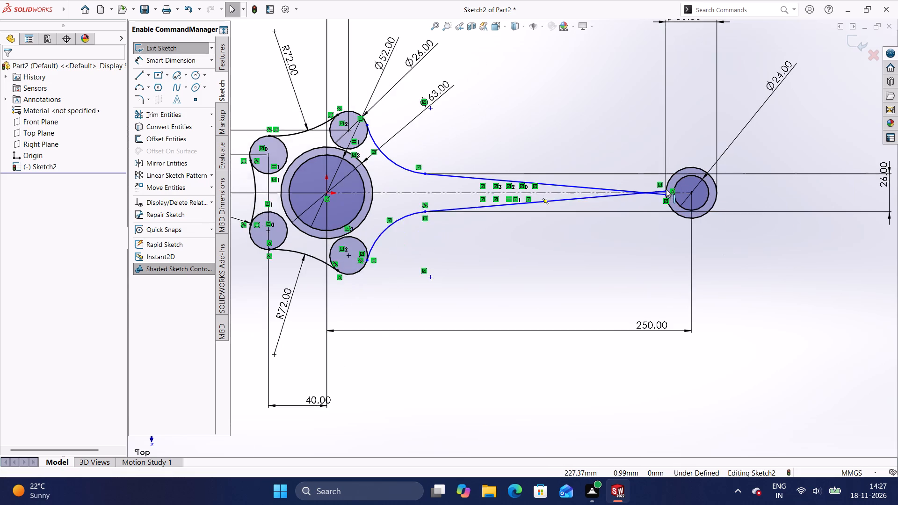
pyautogui.scroll(-3, 666, 189)
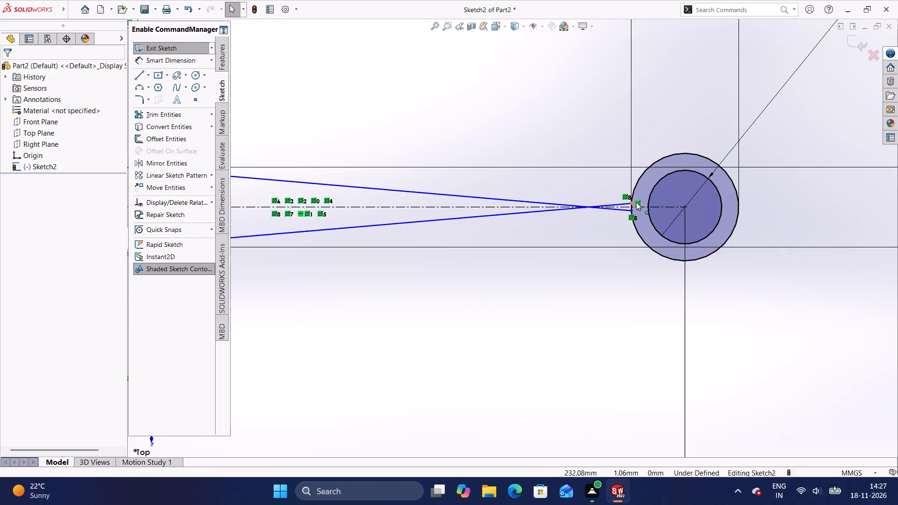
pyautogui.scroll(-2, 636, 202)
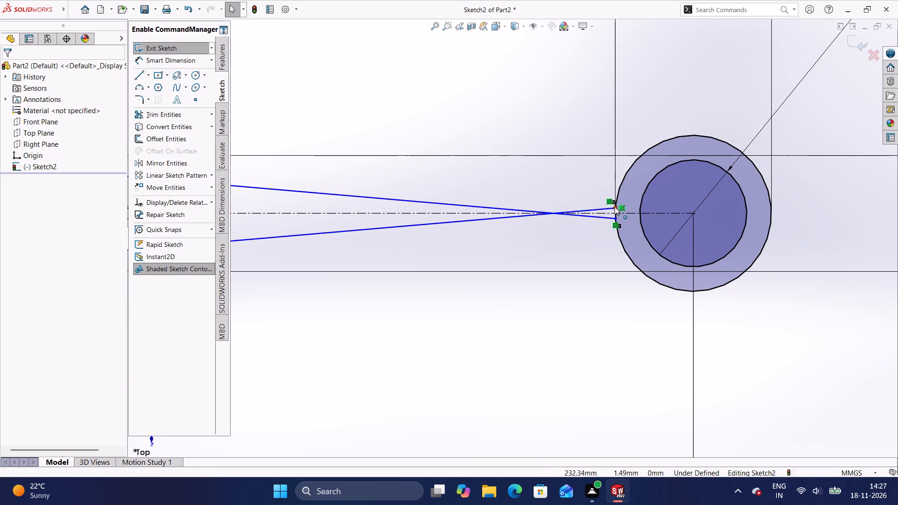
pyautogui.moveTo(616, 207); pyautogui.dragTo(620, 234)
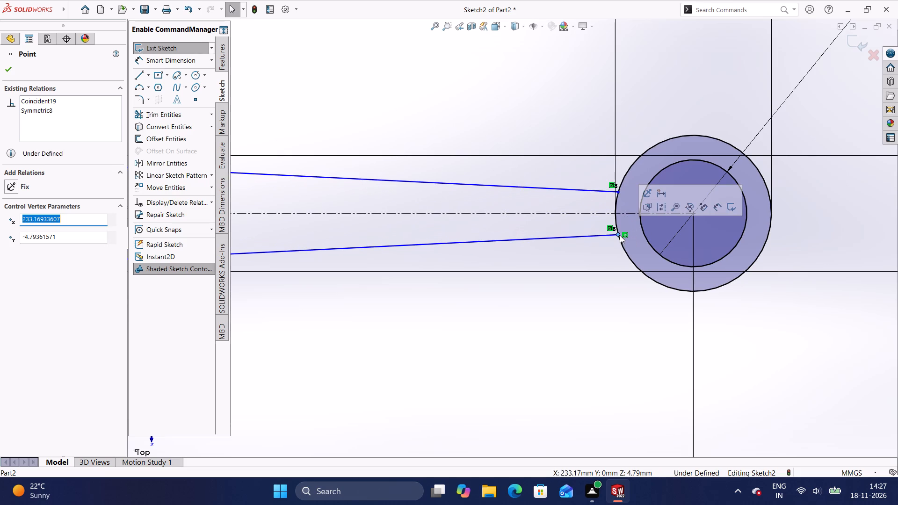
pyautogui.click(632, 325)
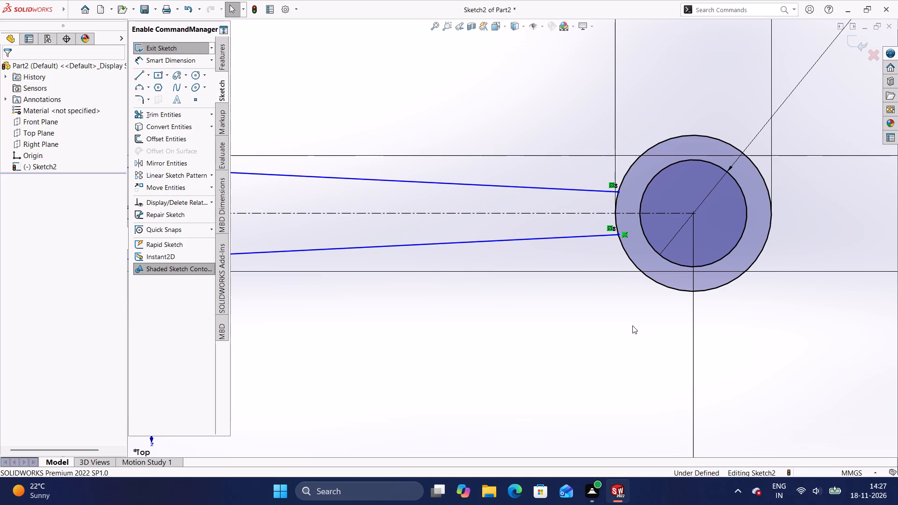
# Dimension the vertical distance between the two arm line endpoints on the 35 mm circle as 18 mm.
pyautogui.scroll(6, 632, 325)
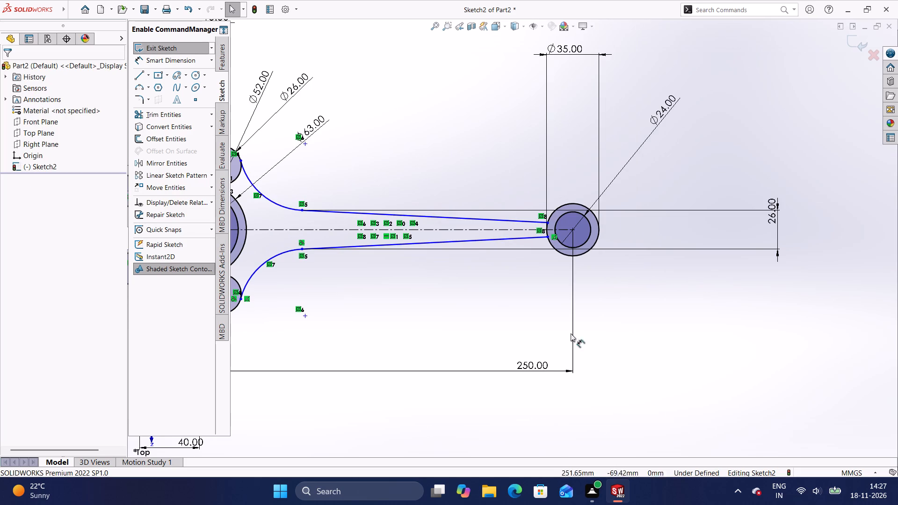
pyautogui.scroll(2, 399, 306)
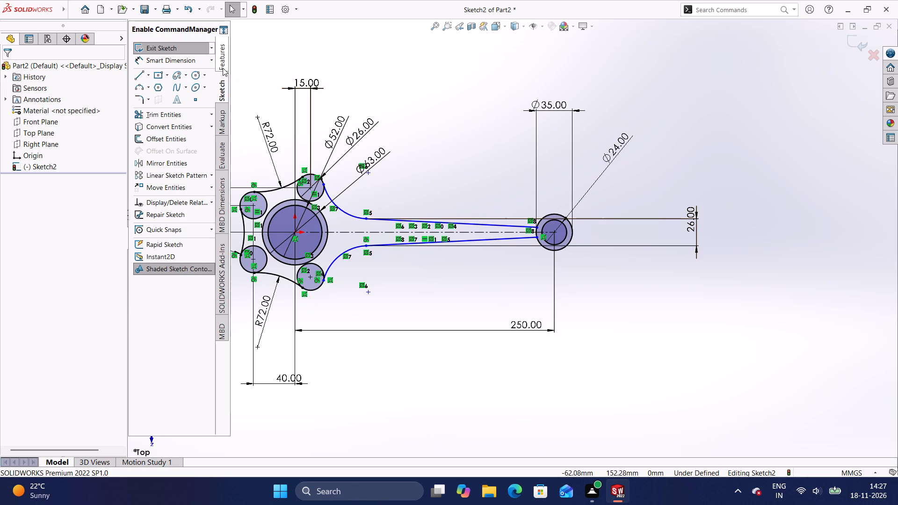
pyautogui.click(194, 60)
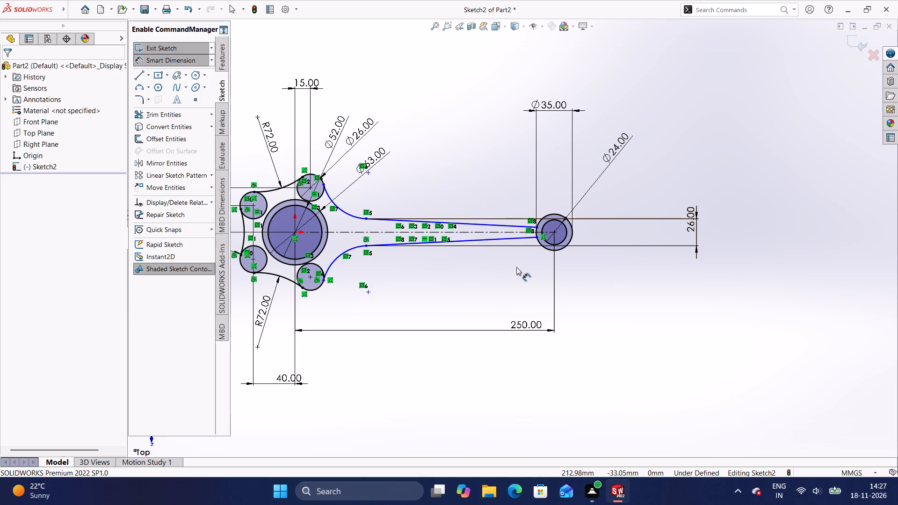
pyautogui.click(536, 227)
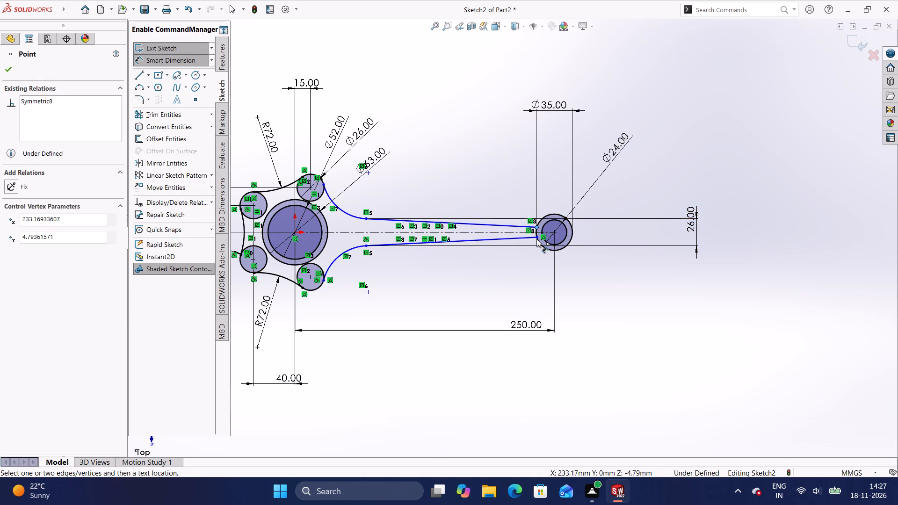
pyautogui.click(536, 237)
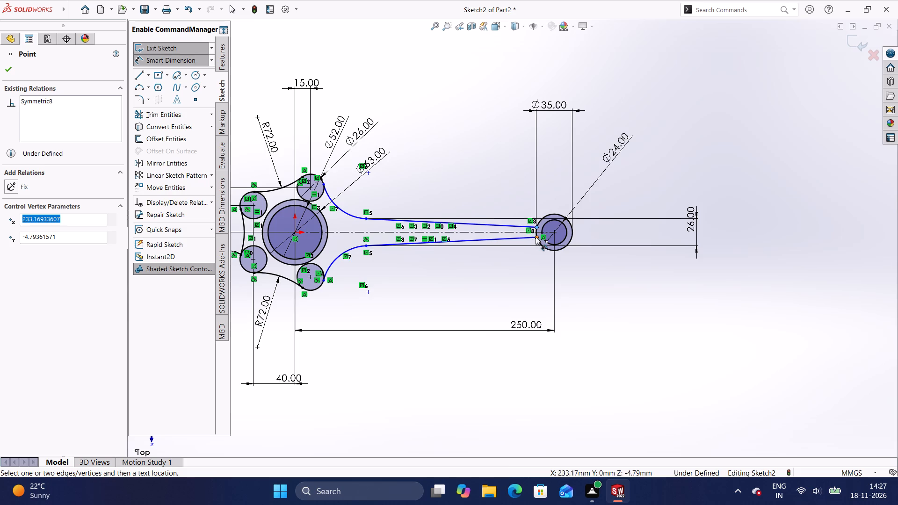
pyautogui.click(746, 236)
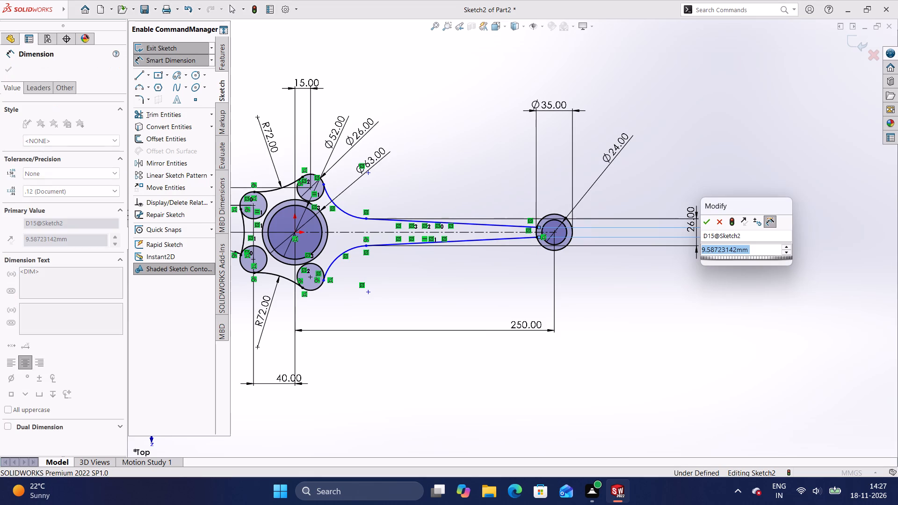
pyautogui.press('BackSpace')
pyautogui.write('18')
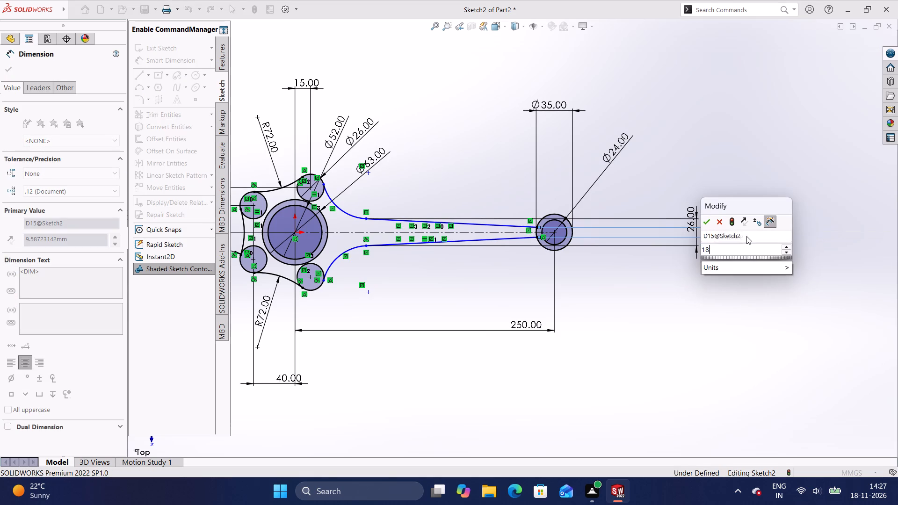
pyautogui.press('Return')
pyautogui.click(747, 268)
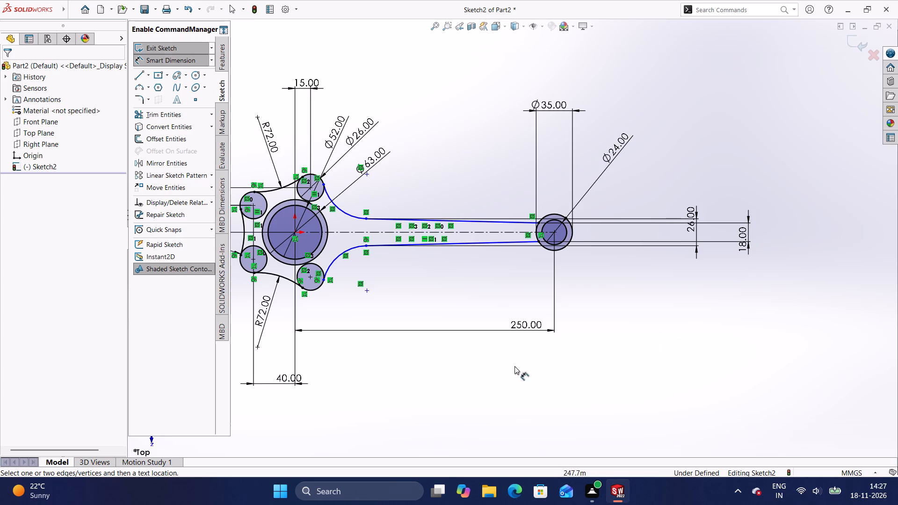
# Dimension the radius of the lower arc joining the small circle to the arm line as 72 mm.
pyautogui.click(177, 61)
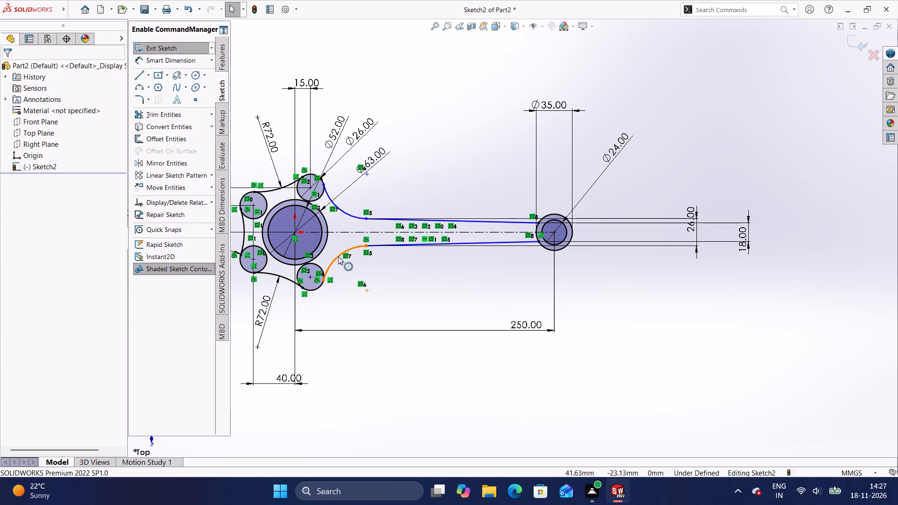
pyautogui.click(338, 256)
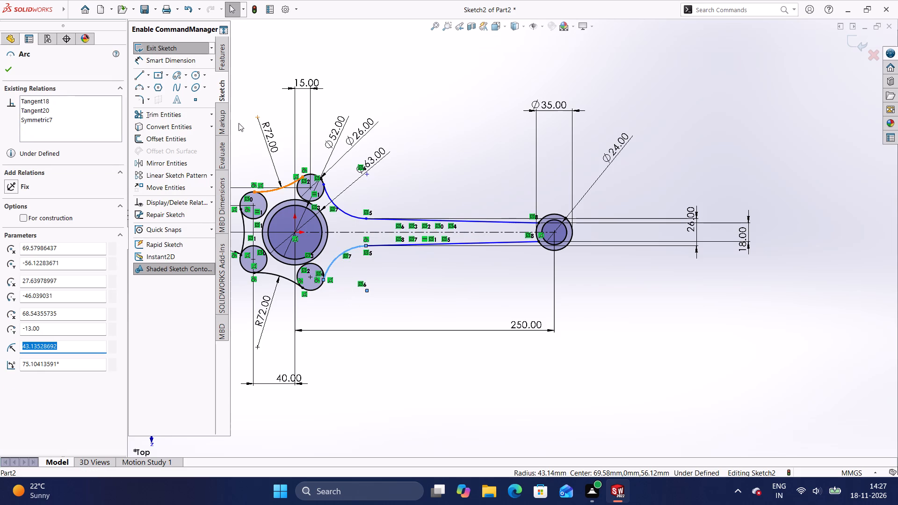
pyautogui.click(195, 58)
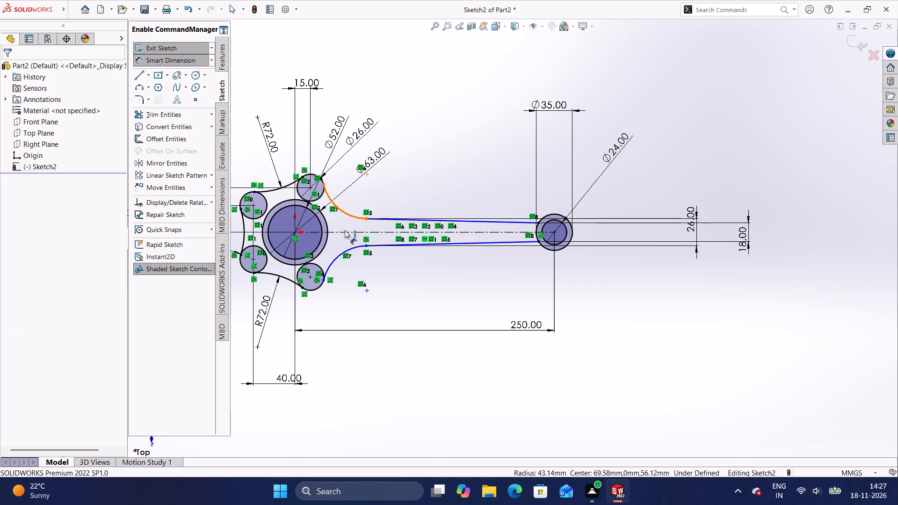
pyautogui.click(336, 257)
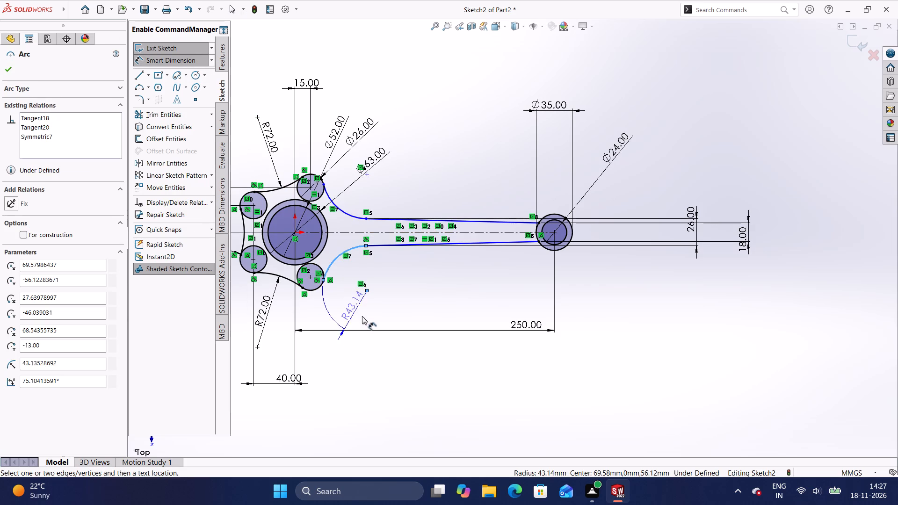
pyautogui.click(351, 278)
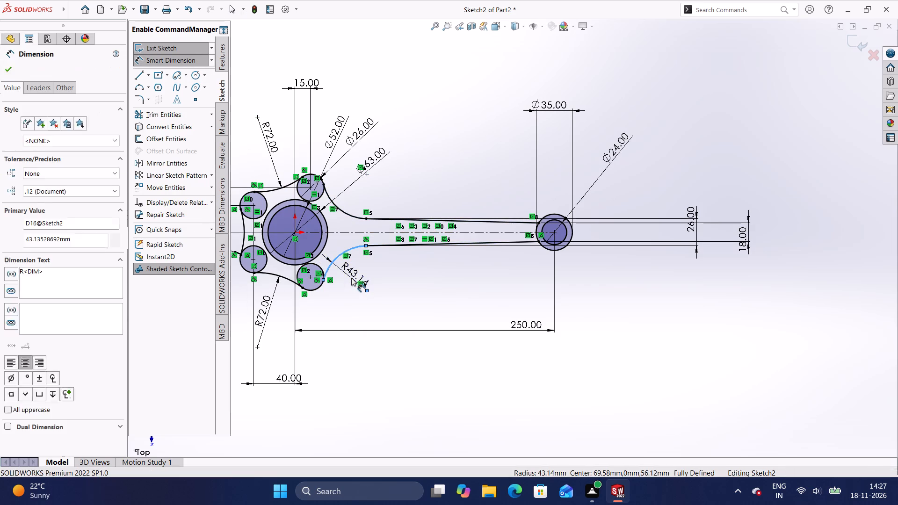
pyautogui.press('BackSpace')
pyautogui.write('75')
pyautogui.press('BackSpace')
pyautogui.press('2')
pyautogui.press('Return')
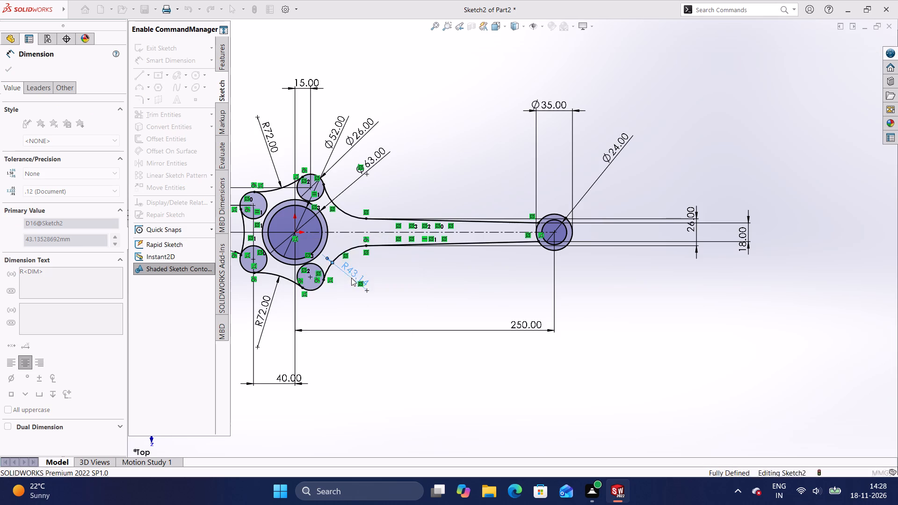
pyautogui.click(415, 288)
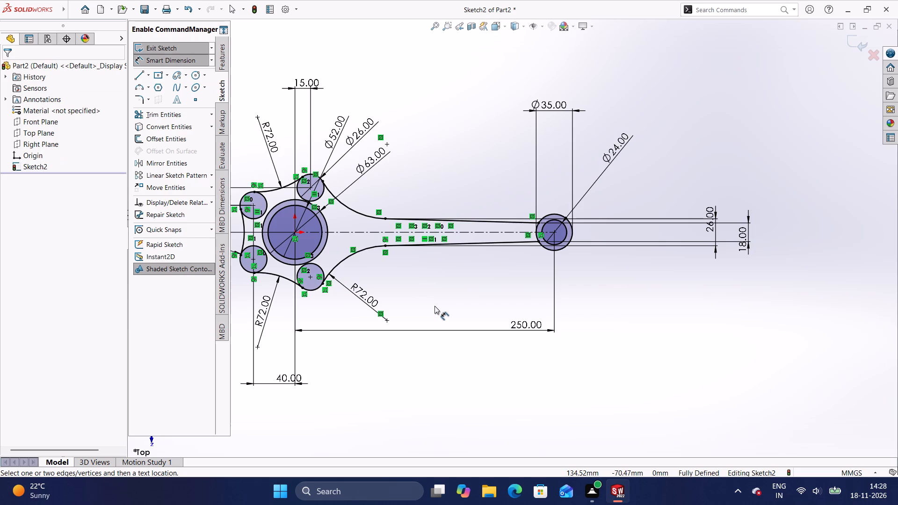
# Trim away the inner portions of the four small circles around the hub with Trim to closest, leaving only their outer arcs.
pyautogui.click(173, 116)
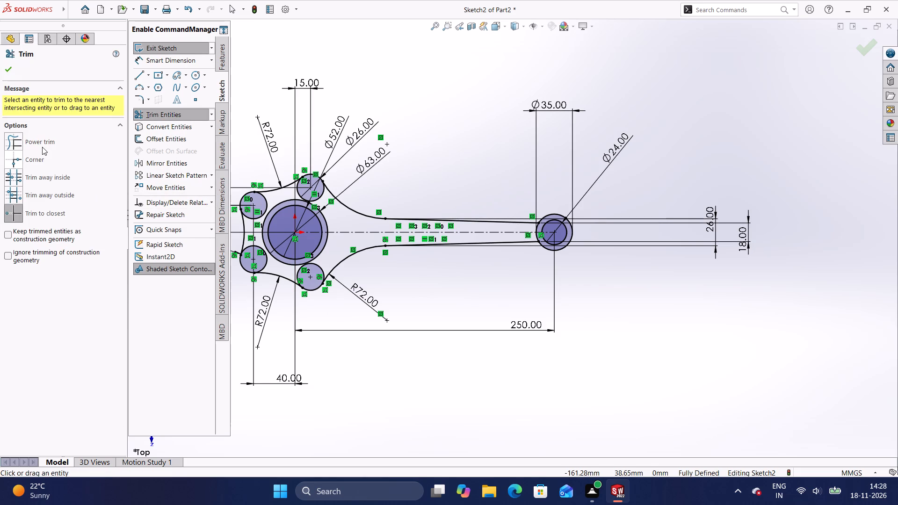
pyautogui.click(51, 216)
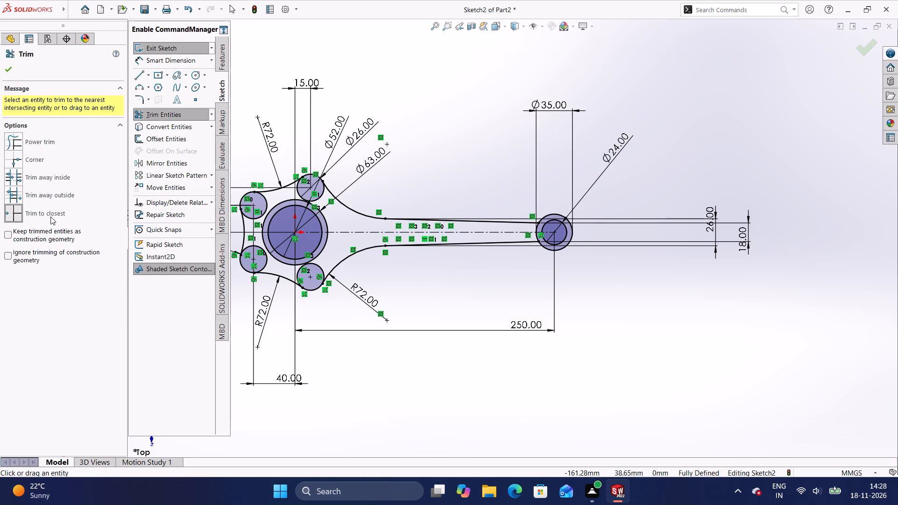
pyautogui.click(324, 192)
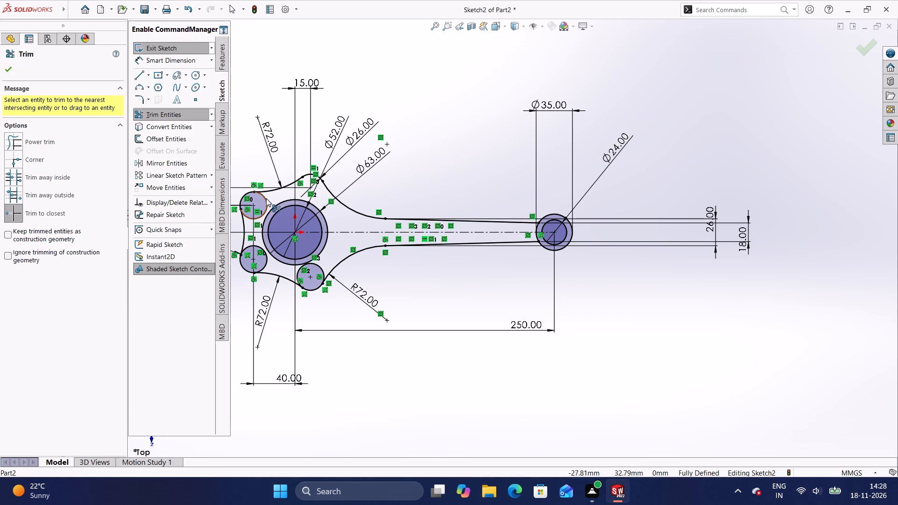
pyautogui.click(266, 198)
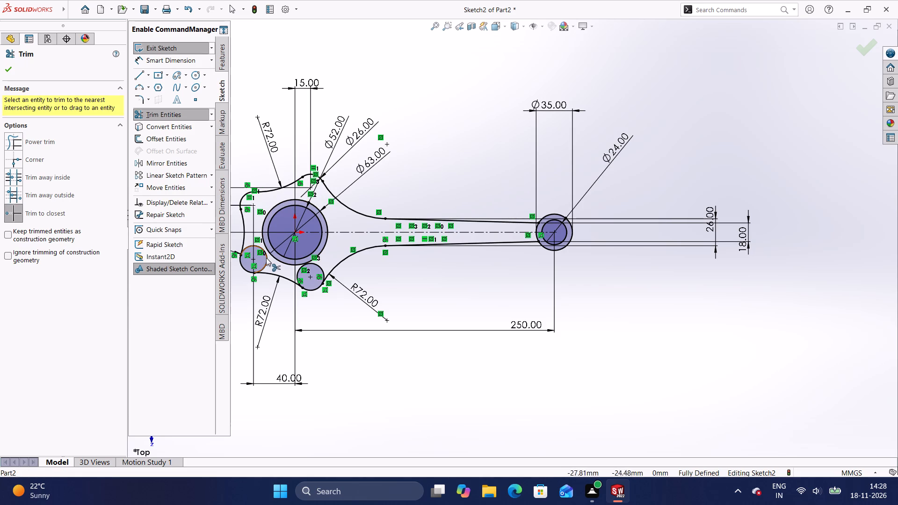
pyautogui.click(266, 260)
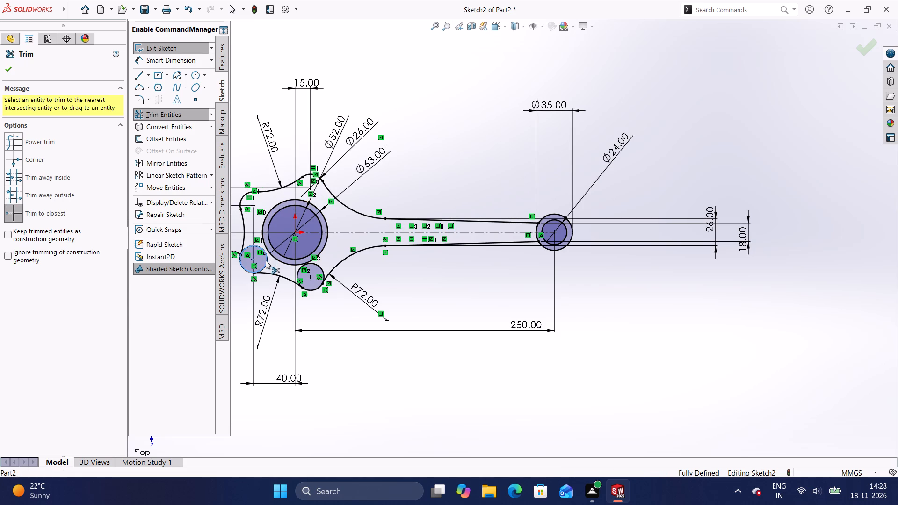
pyautogui.click(298, 271)
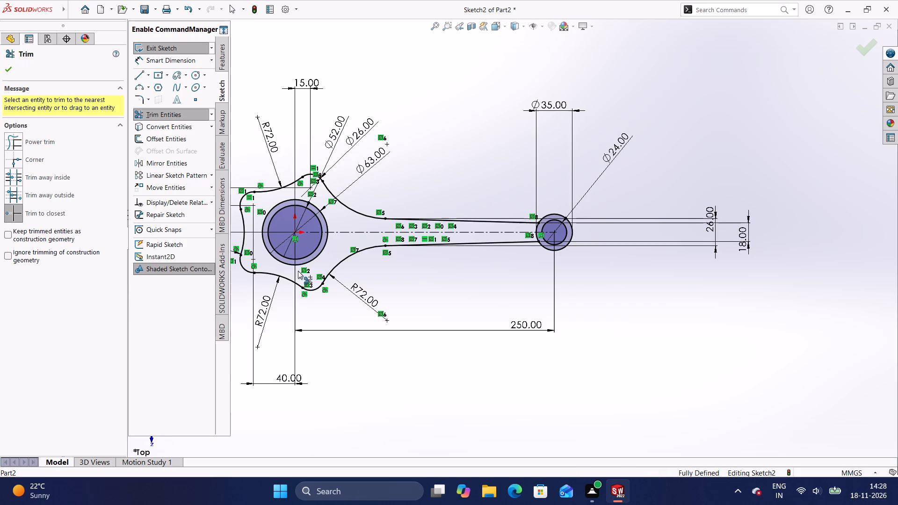
pyautogui.click(378, 371)
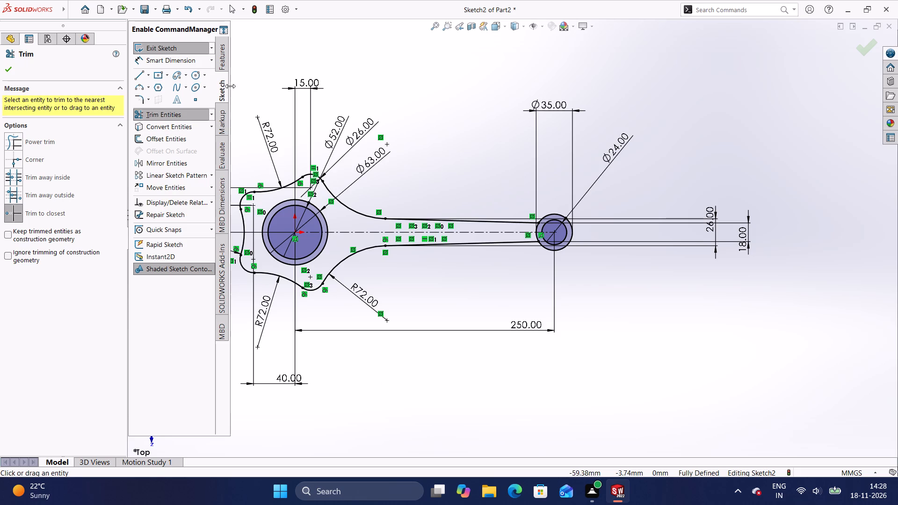
# Extrude the ring between the 52 mm and 63 mm hub circles 72 mm using Mid Plane.
pyautogui.scroll(-2, 269, 115)
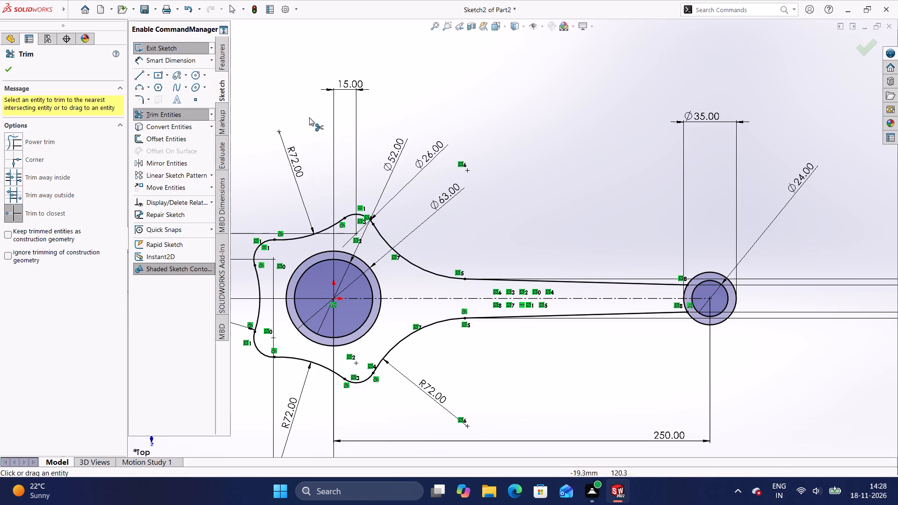
pyautogui.click(223, 80)
pyautogui.click(222, 66)
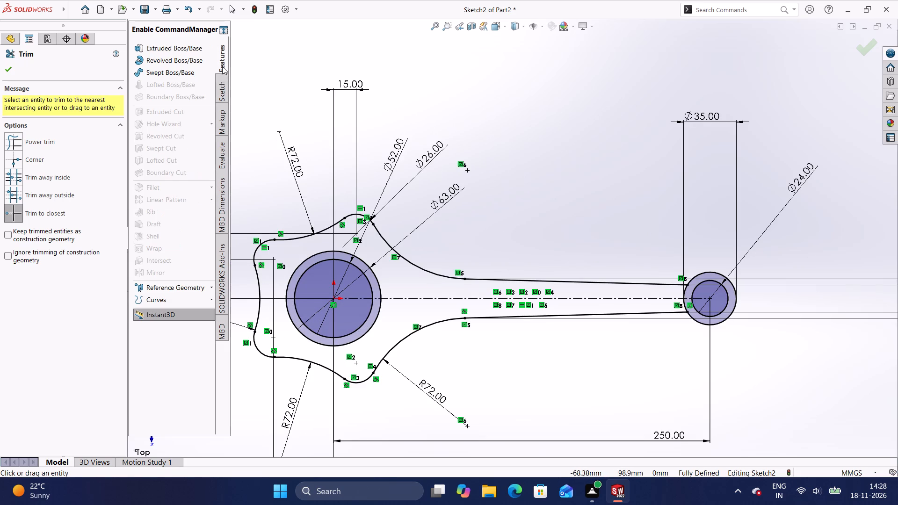
pyautogui.click(185, 48)
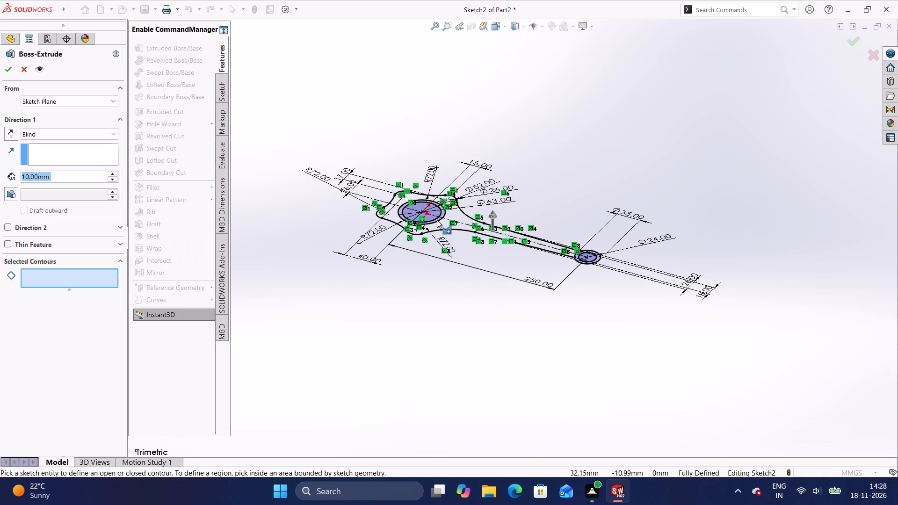
pyautogui.scroll(-3, 438, 220)
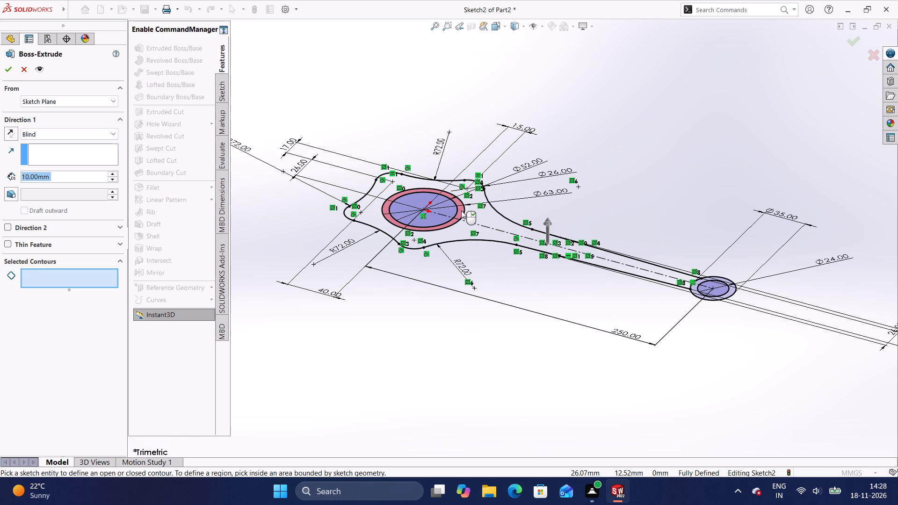
pyautogui.click(461, 210)
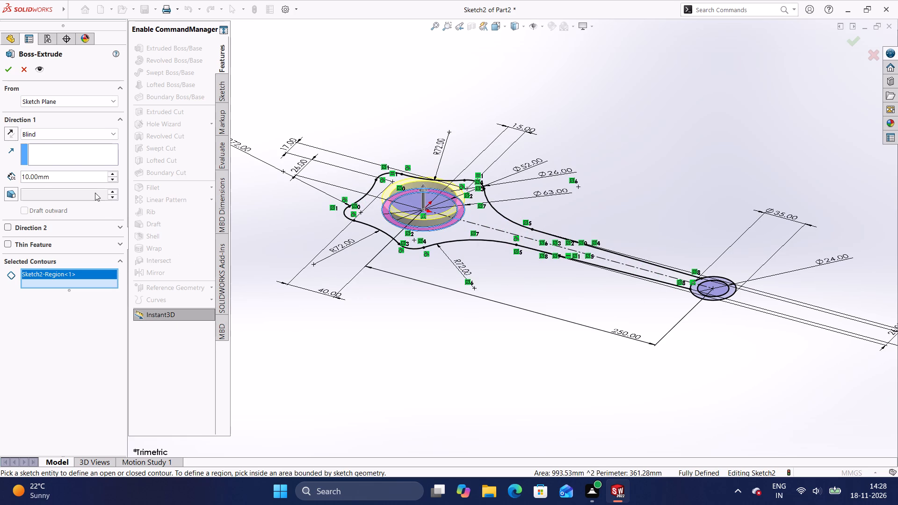
pyautogui.click(111, 135)
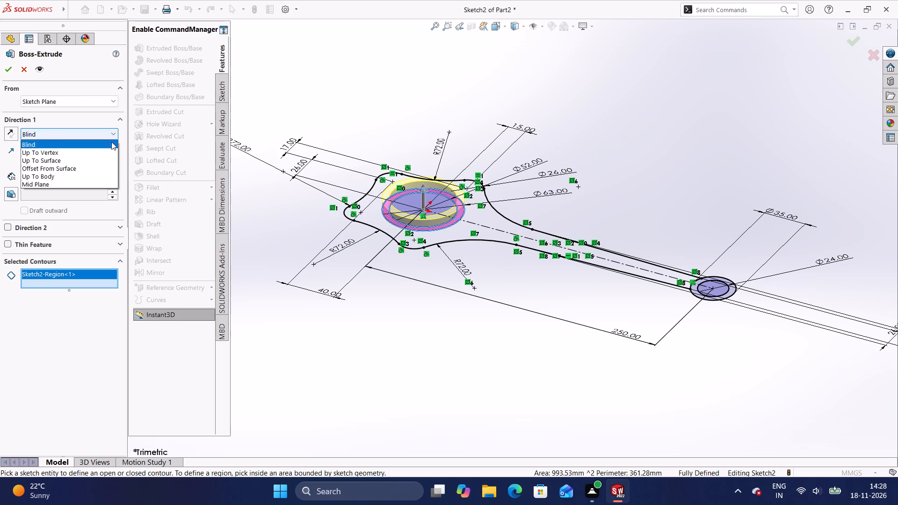
pyautogui.click(68, 183)
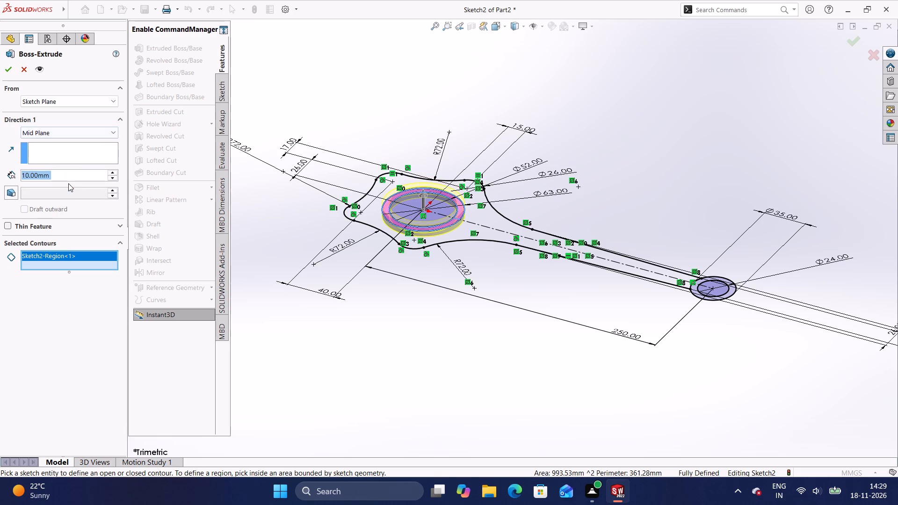
pyautogui.click(94, 173)
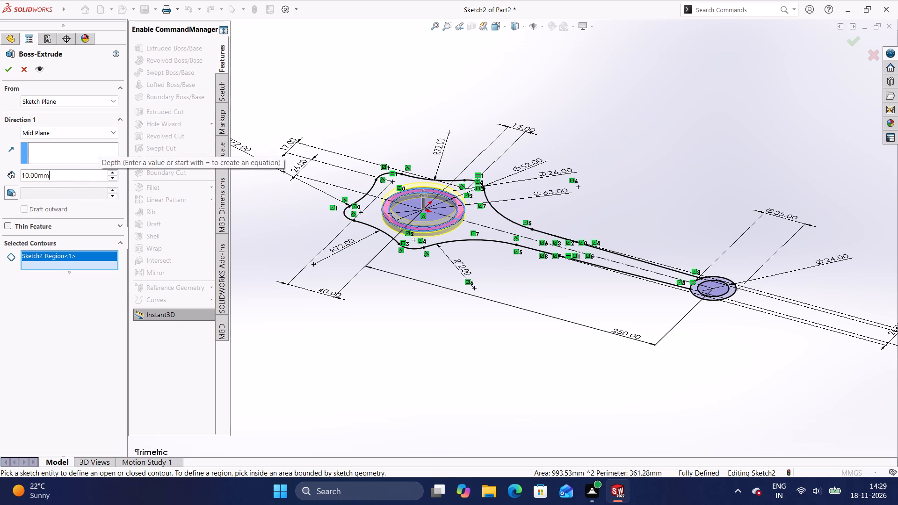
pyautogui.press('BackSpace')
pyautogui.press('BackSpace')
pyautogui.press('BackSpace')
pyautogui.press('BackSpace')
pyautogui.press('BackSpace')
pyautogui.press('BackSpace')
pyautogui.press('BackSpace')
pyautogui.press('BackSpace')
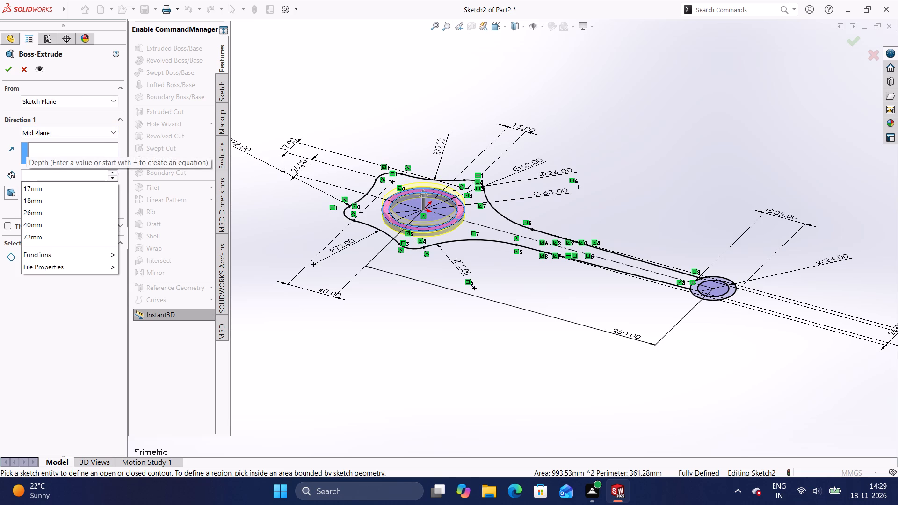
pyautogui.write('72')
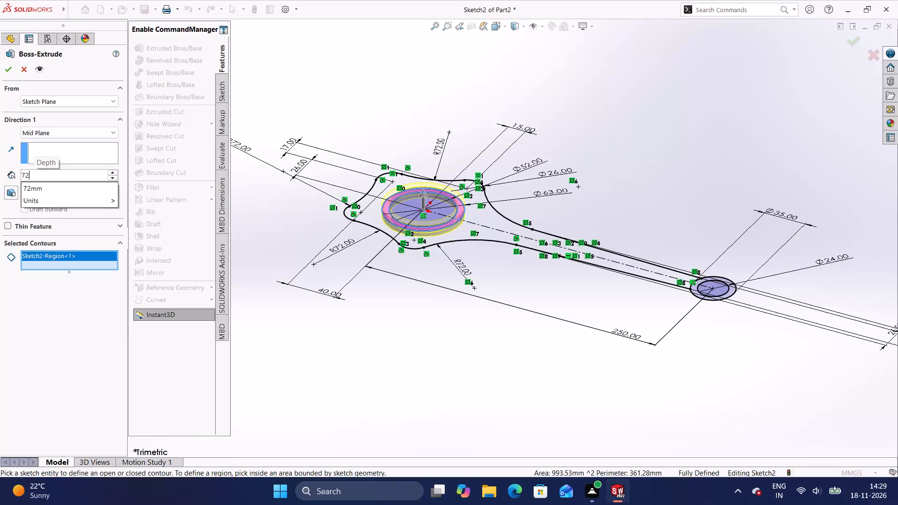
pyautogui.press('Return')
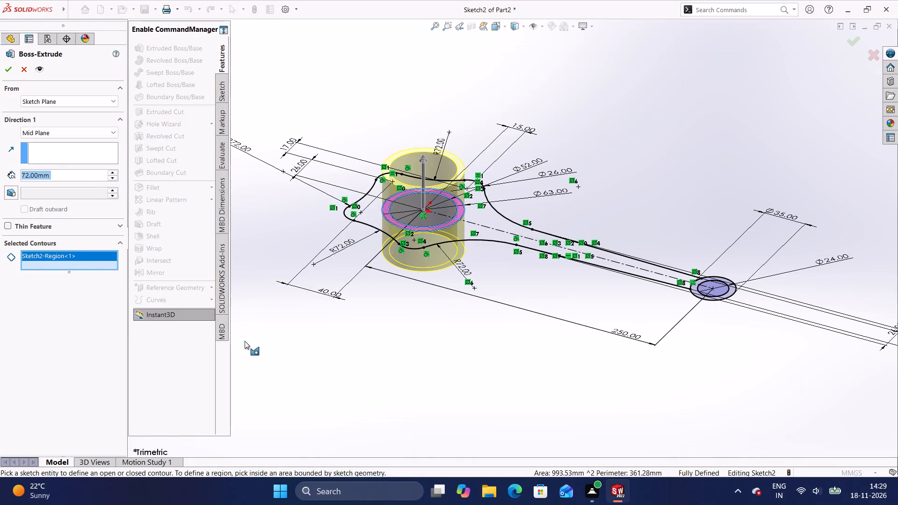
pyautogui.click(254, 351)
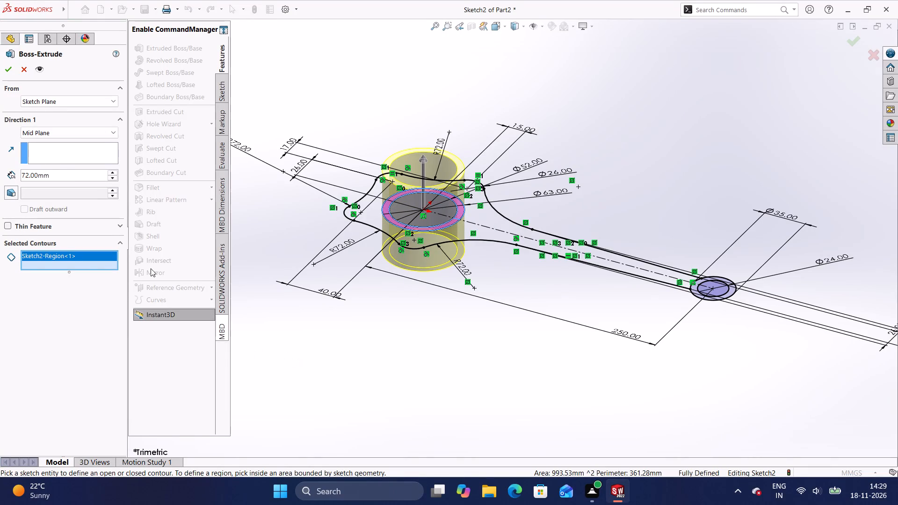
pyautogui.click(10, 71)
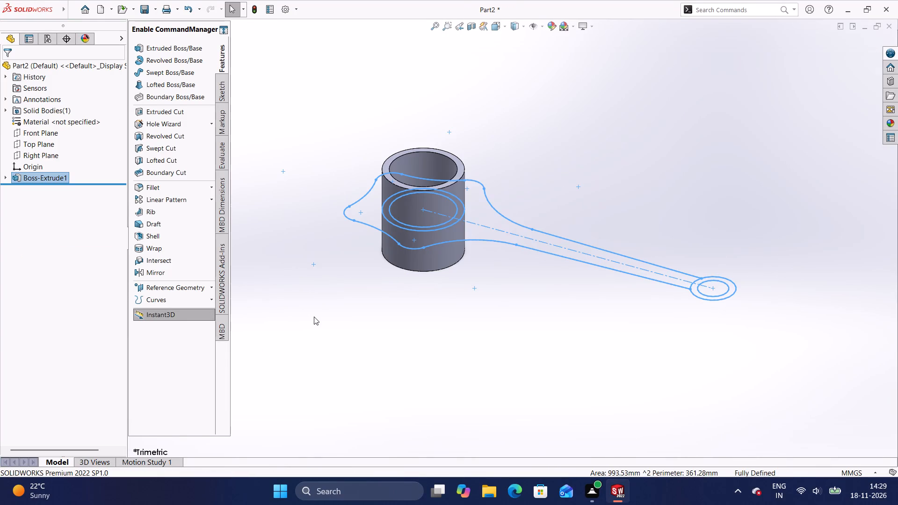
pyautogui.click(316, 317)
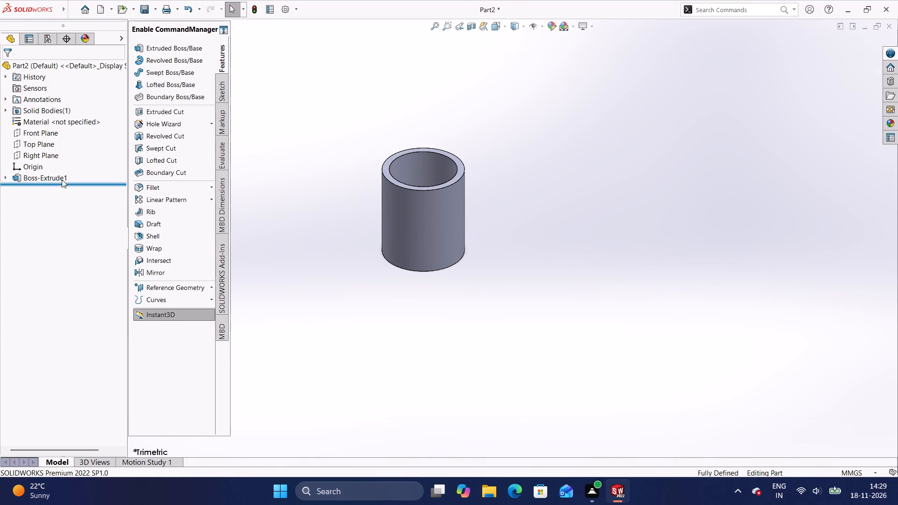
# Extrude the lobed hub and tapered arm region of the same sketch 48 mm using Mid Plane, merged with the ring.
pyautogui.click(7, 178)
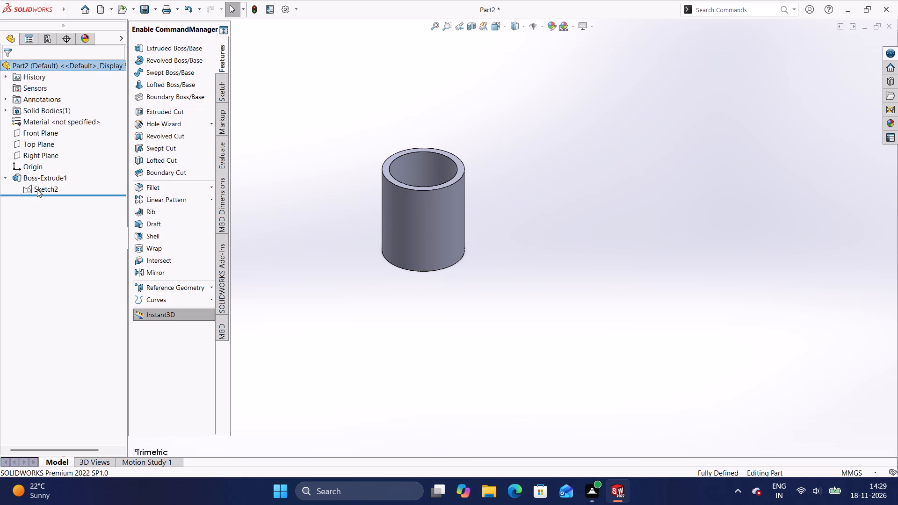
pyautogui.click(37, 189)
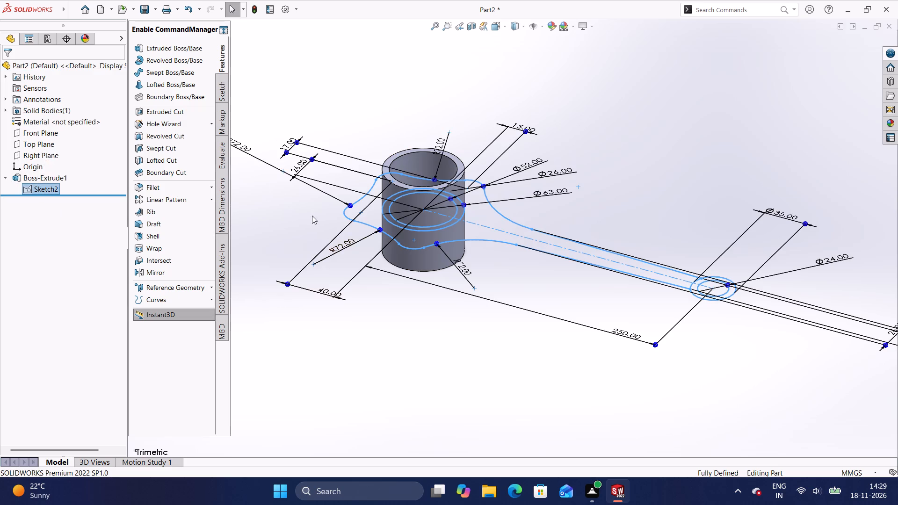
pyautogui.click(182, 50)
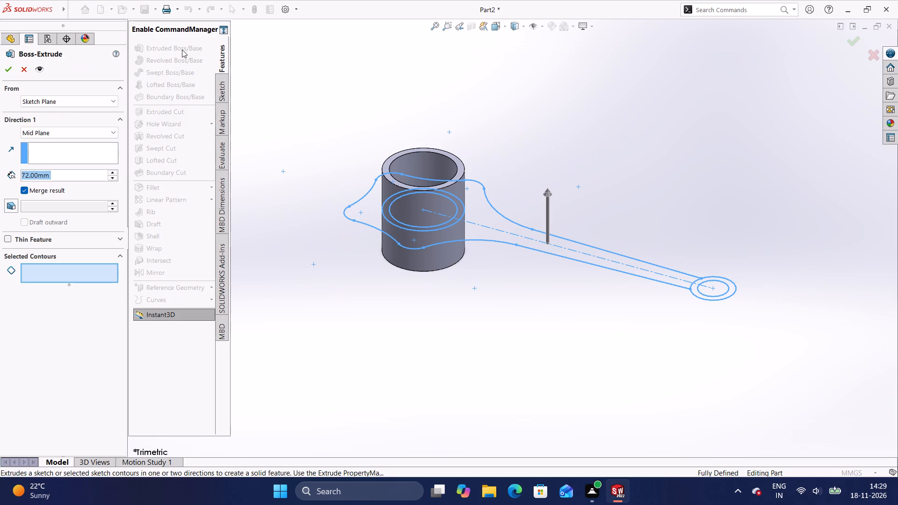
pyautogui.click(480, 231)
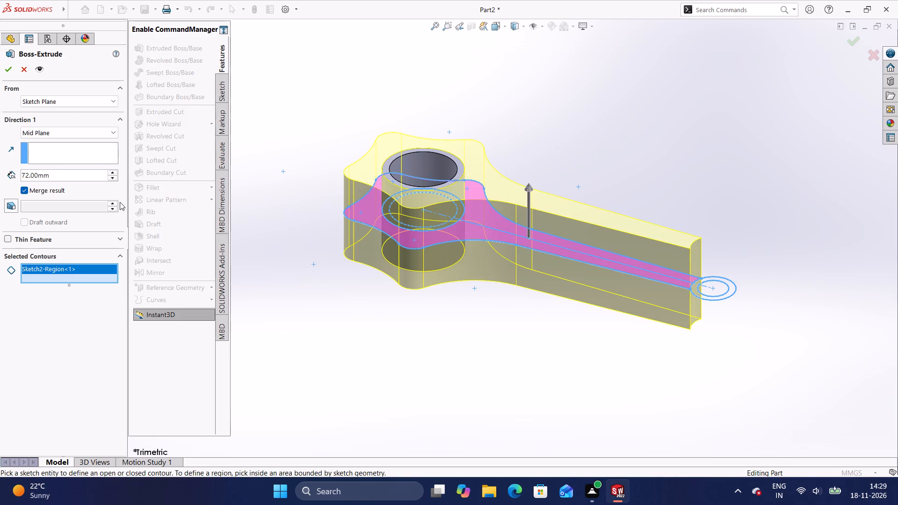
pyautogui.click(87, 135)
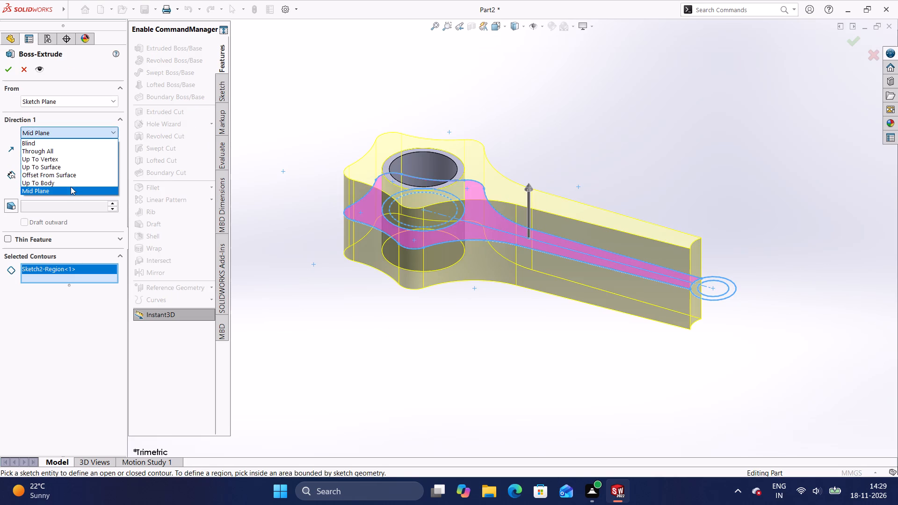
pyautogui.click(72, 191)
pyautogui.click(71, 177)
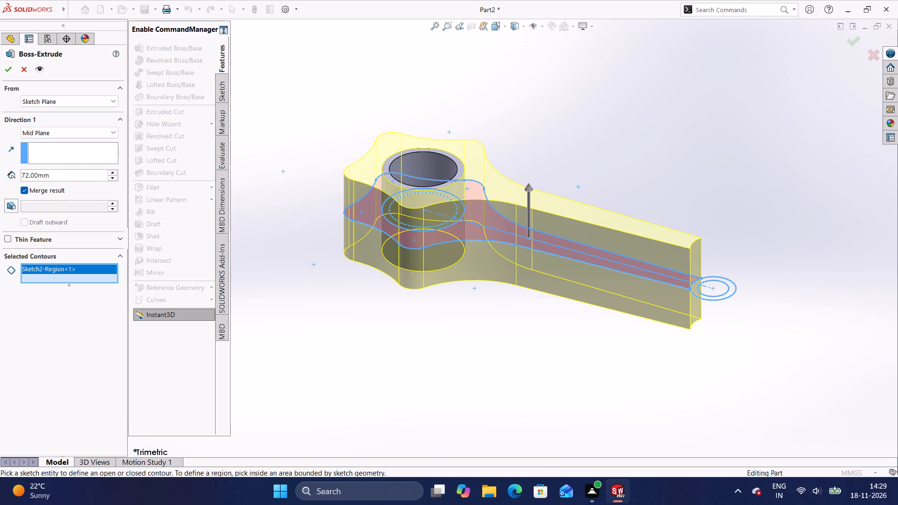
pyautogui.press('BackSpace')
pyautogui.press('BackSpace')
pyautogui.press('BackSpace')
pyautogui.press('BackSpace')
pyautogui.press('BackSpace')
pyautogui.press('BackSpace')
pyautogui.press('BackSpace')
pyautogui.press('BackSpace')
pyautogui.press('BackSpace')
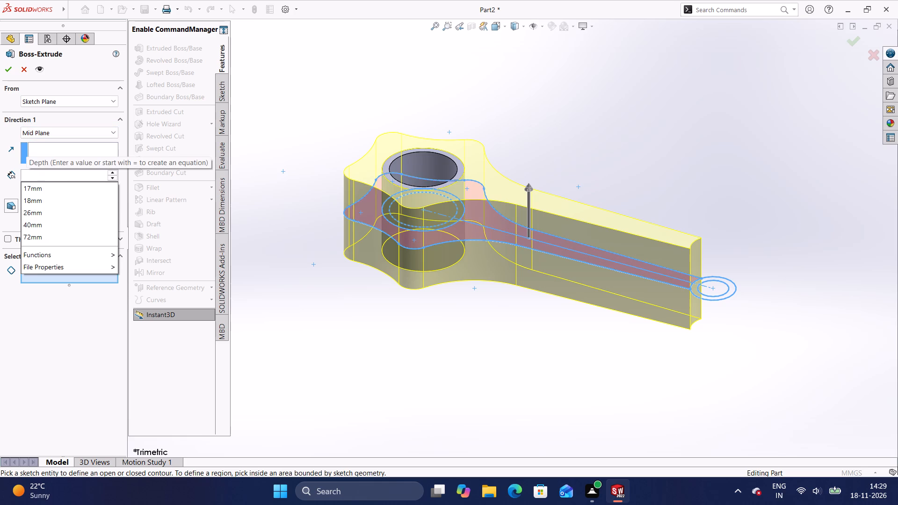
pyautogui.write('45')
pyautogui.press('BackSpace')
pyautogui.press('8')
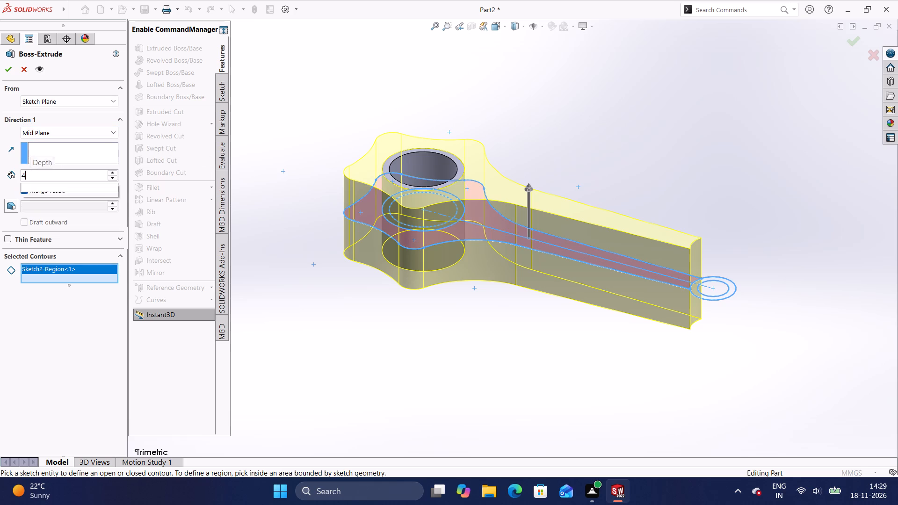
pyautogui.press('Return')
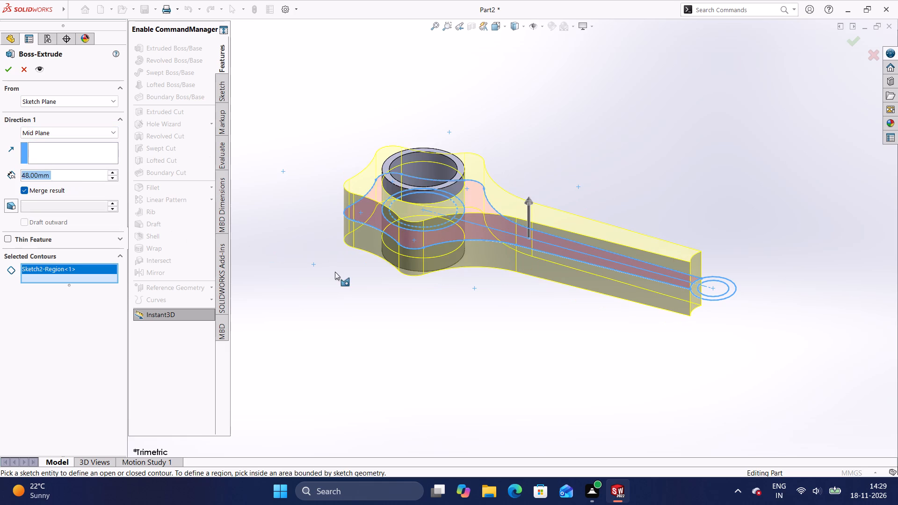
pyautogui.click(332, 283)
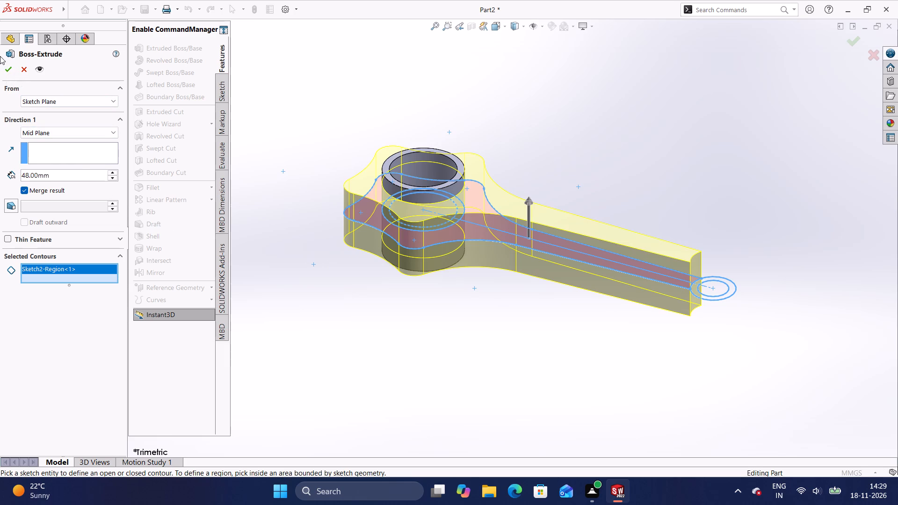
pyautogui.click(7, 66)
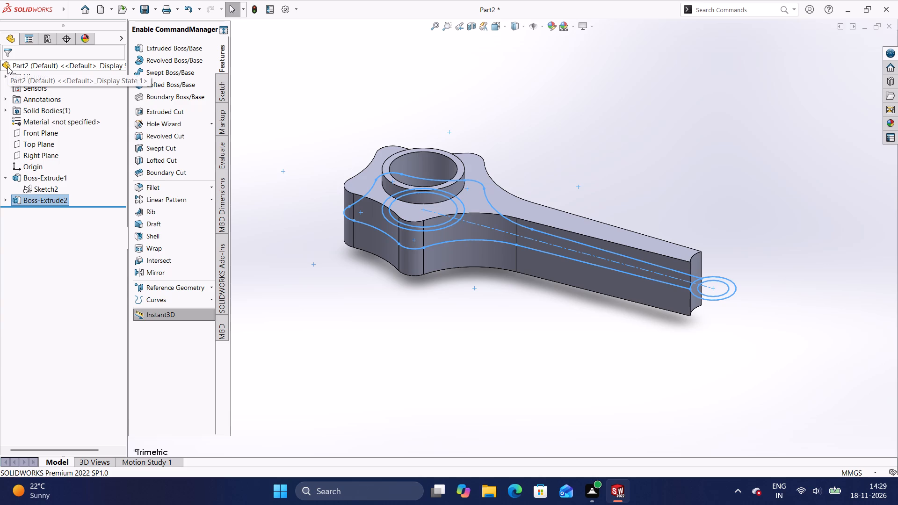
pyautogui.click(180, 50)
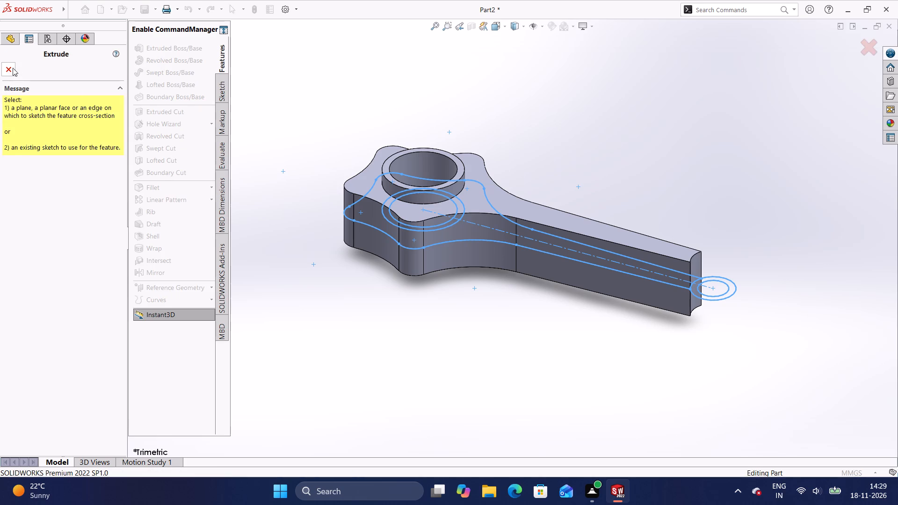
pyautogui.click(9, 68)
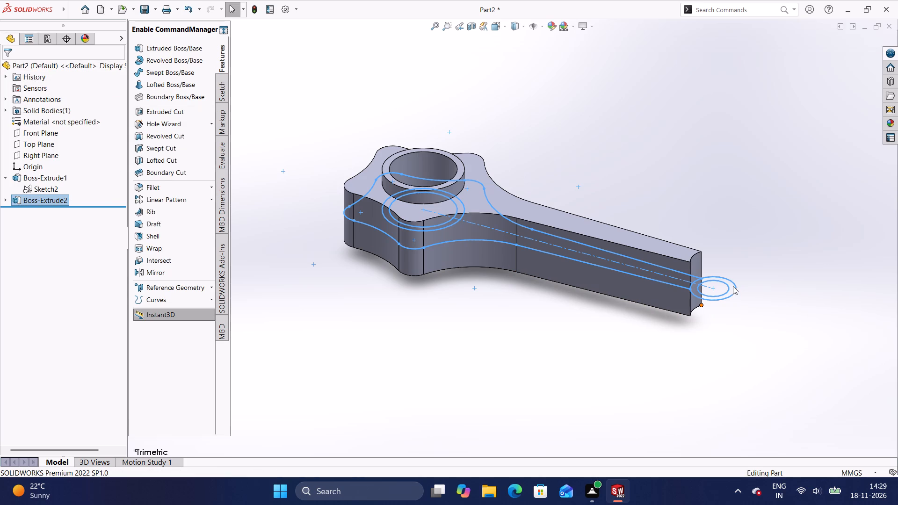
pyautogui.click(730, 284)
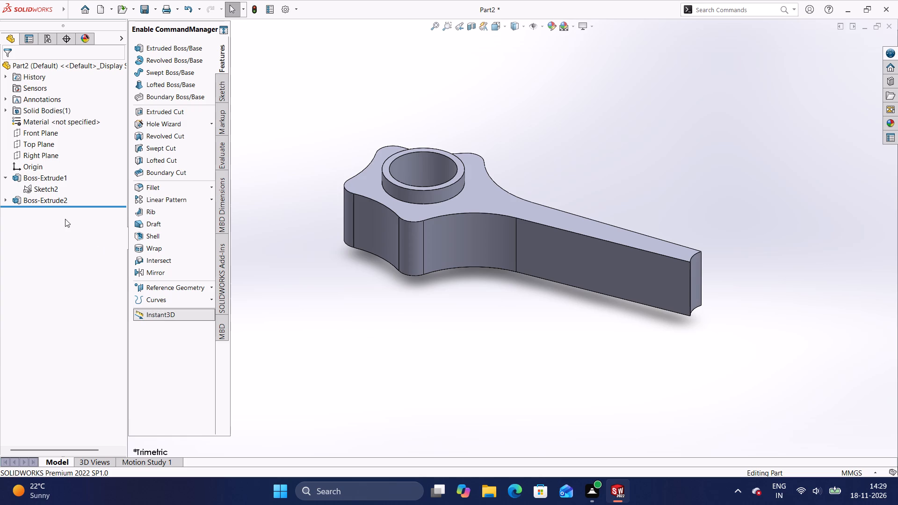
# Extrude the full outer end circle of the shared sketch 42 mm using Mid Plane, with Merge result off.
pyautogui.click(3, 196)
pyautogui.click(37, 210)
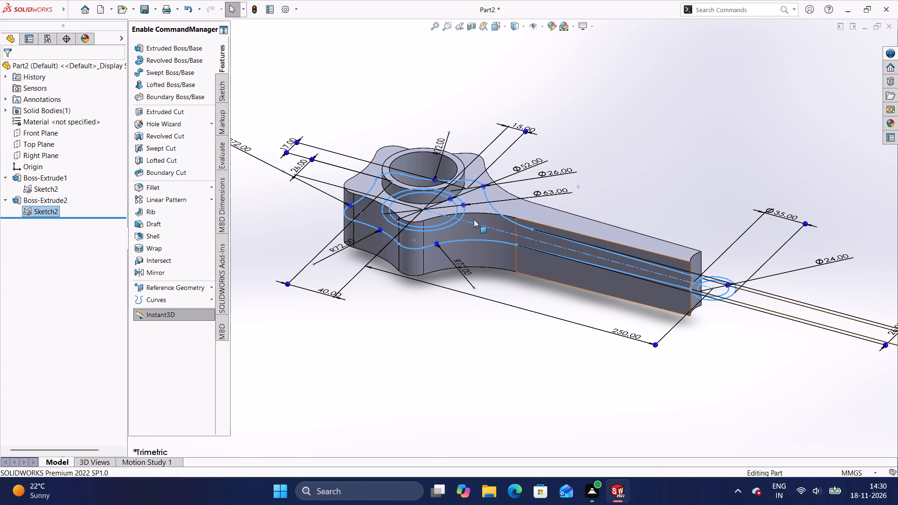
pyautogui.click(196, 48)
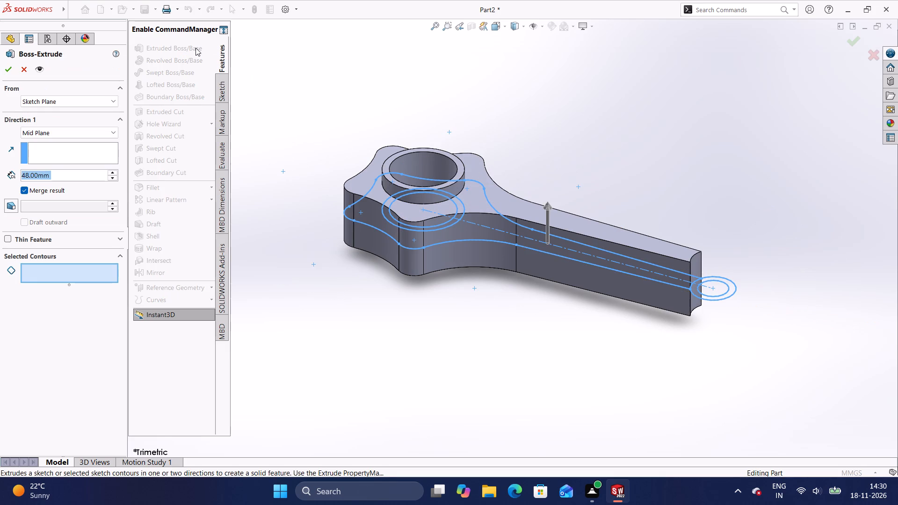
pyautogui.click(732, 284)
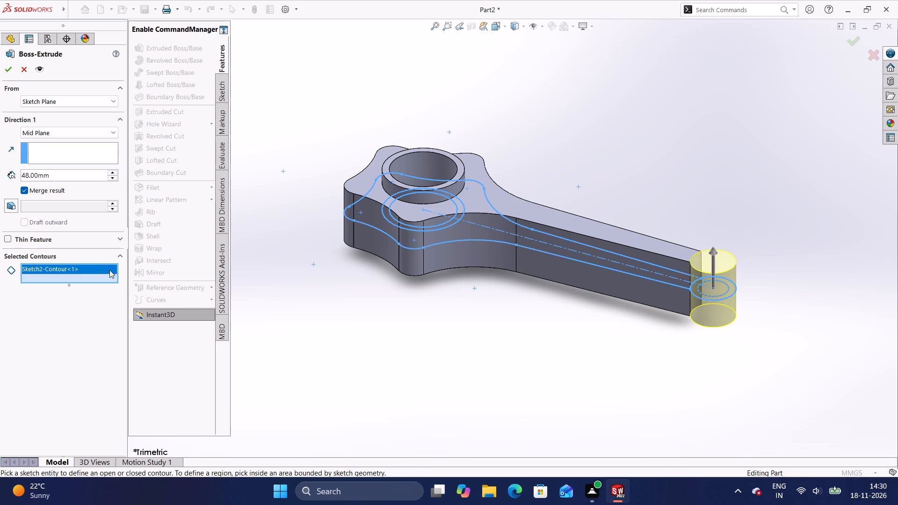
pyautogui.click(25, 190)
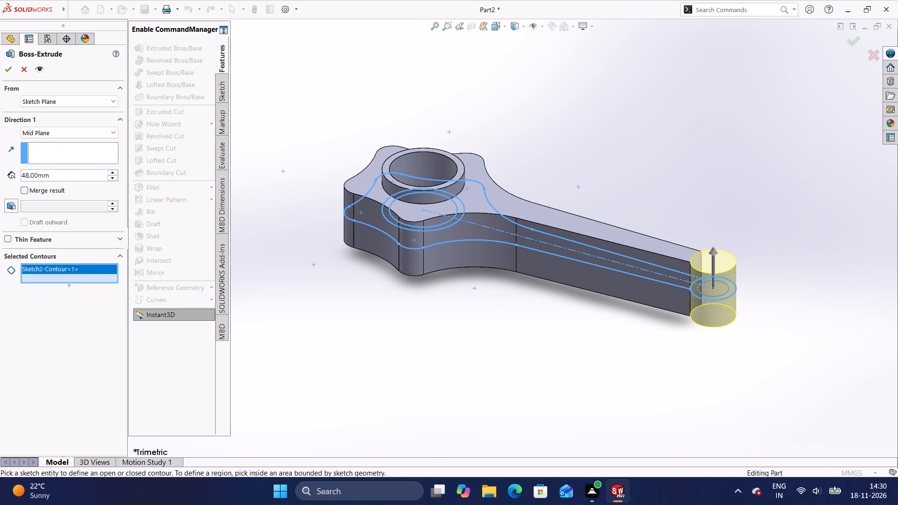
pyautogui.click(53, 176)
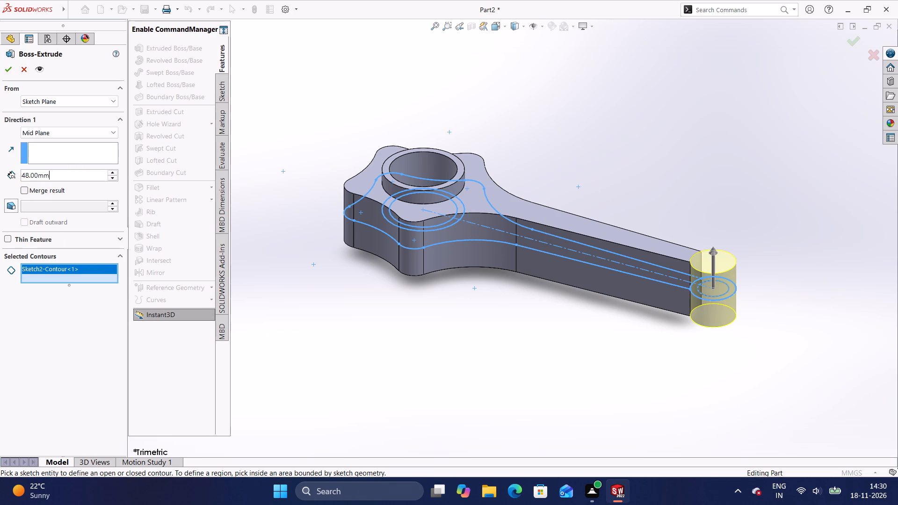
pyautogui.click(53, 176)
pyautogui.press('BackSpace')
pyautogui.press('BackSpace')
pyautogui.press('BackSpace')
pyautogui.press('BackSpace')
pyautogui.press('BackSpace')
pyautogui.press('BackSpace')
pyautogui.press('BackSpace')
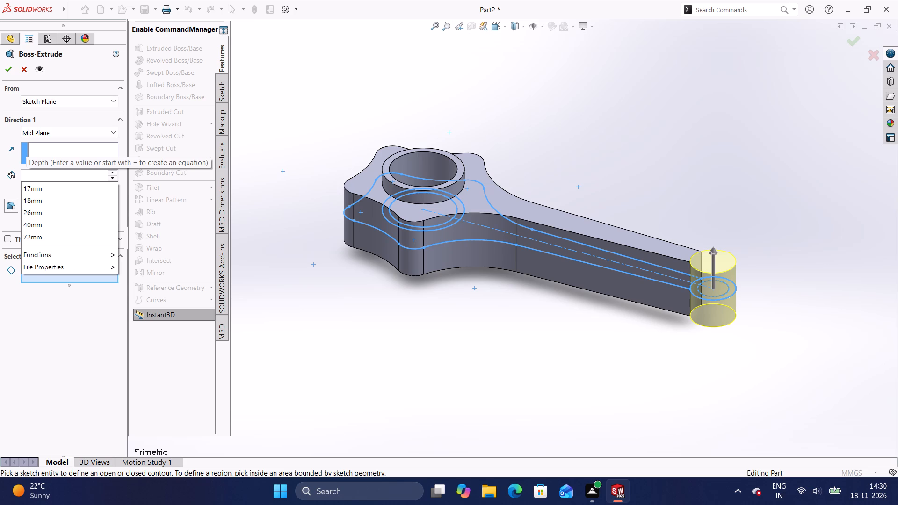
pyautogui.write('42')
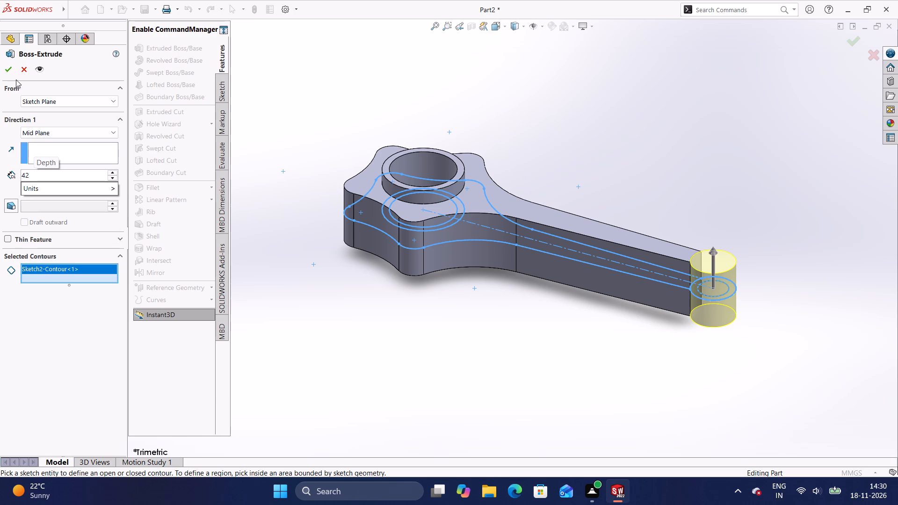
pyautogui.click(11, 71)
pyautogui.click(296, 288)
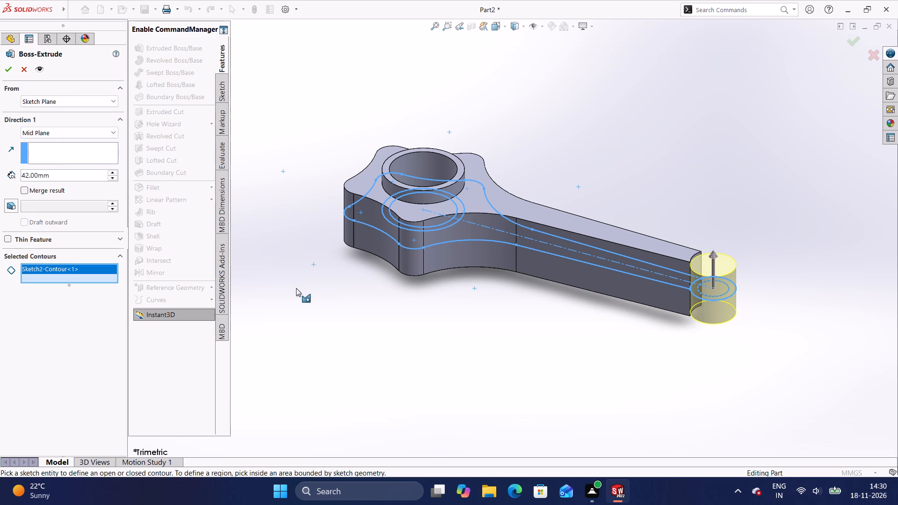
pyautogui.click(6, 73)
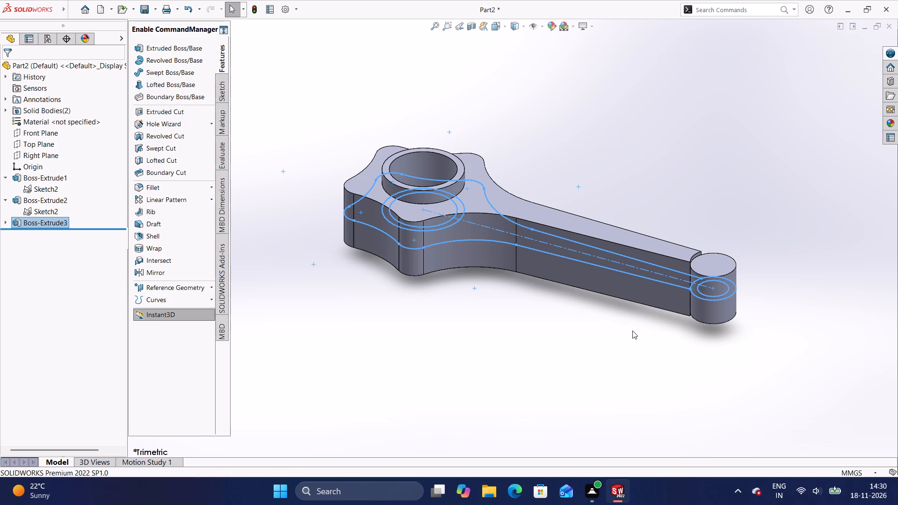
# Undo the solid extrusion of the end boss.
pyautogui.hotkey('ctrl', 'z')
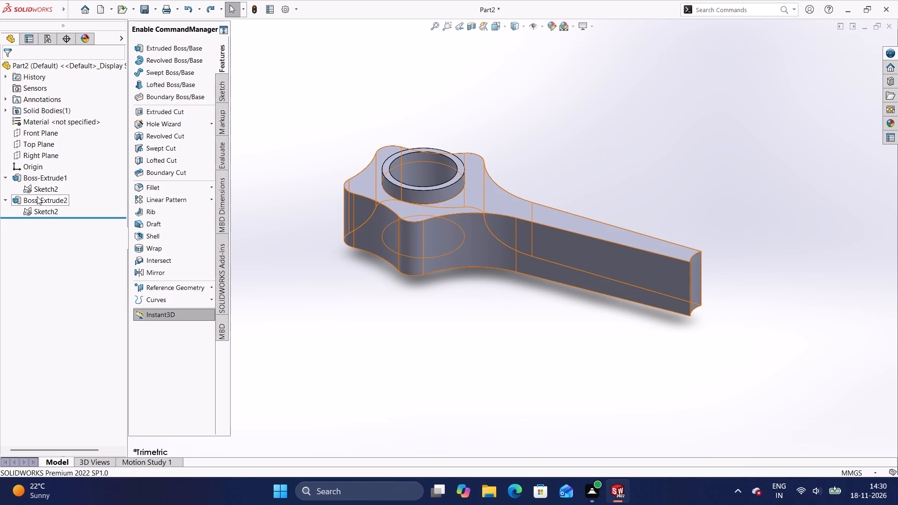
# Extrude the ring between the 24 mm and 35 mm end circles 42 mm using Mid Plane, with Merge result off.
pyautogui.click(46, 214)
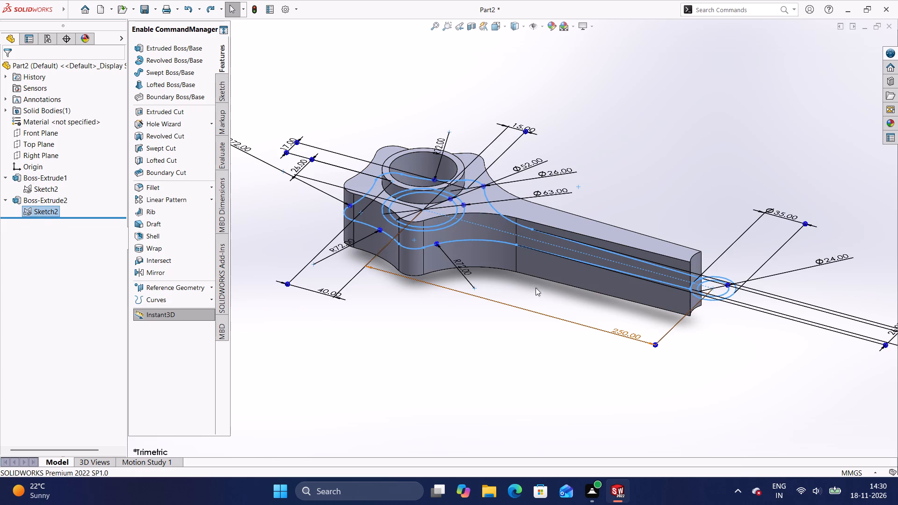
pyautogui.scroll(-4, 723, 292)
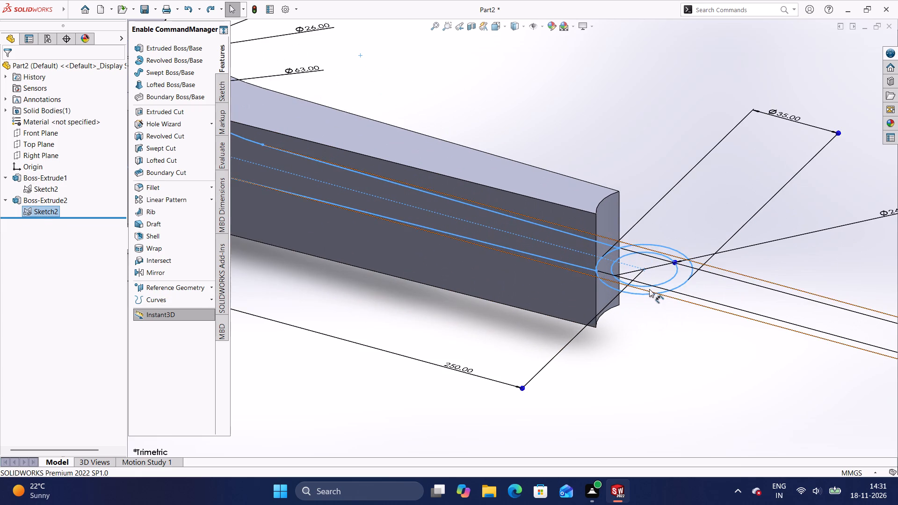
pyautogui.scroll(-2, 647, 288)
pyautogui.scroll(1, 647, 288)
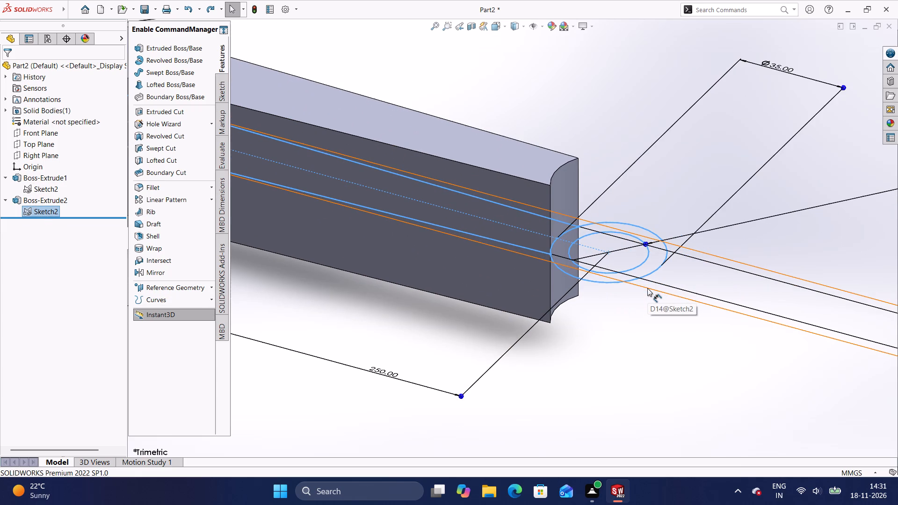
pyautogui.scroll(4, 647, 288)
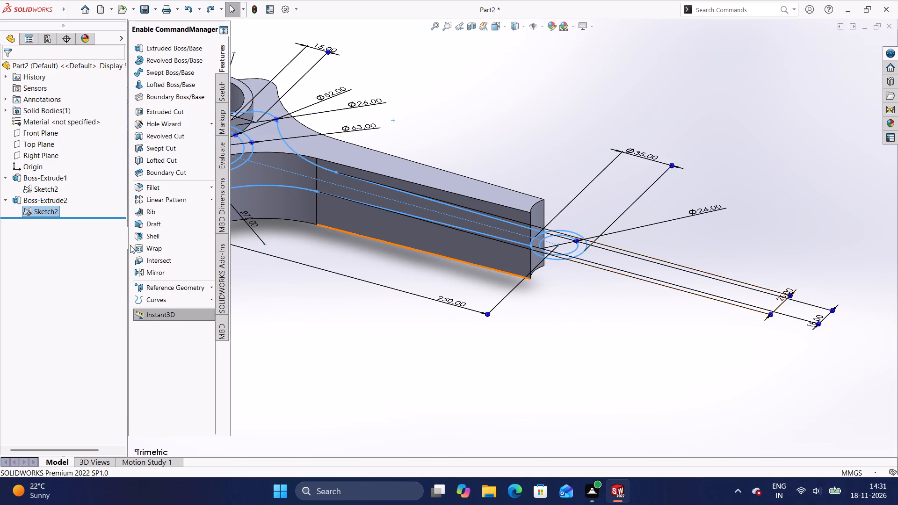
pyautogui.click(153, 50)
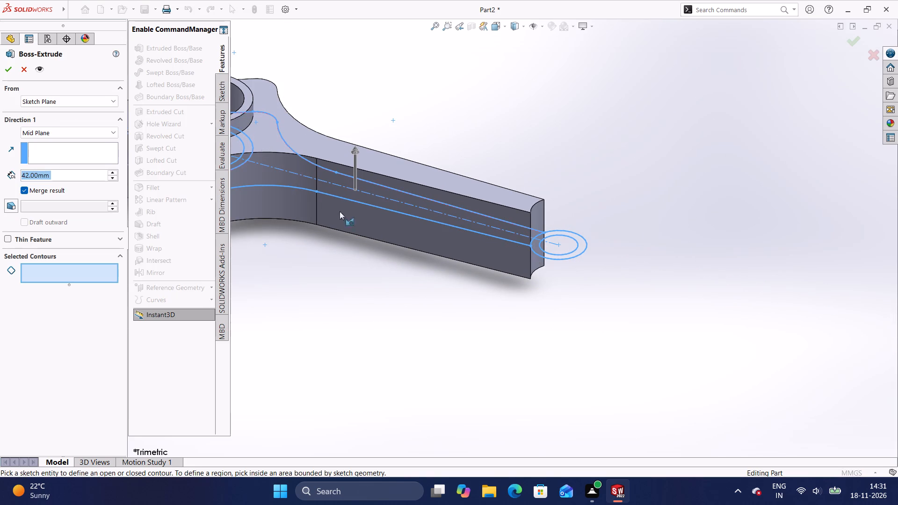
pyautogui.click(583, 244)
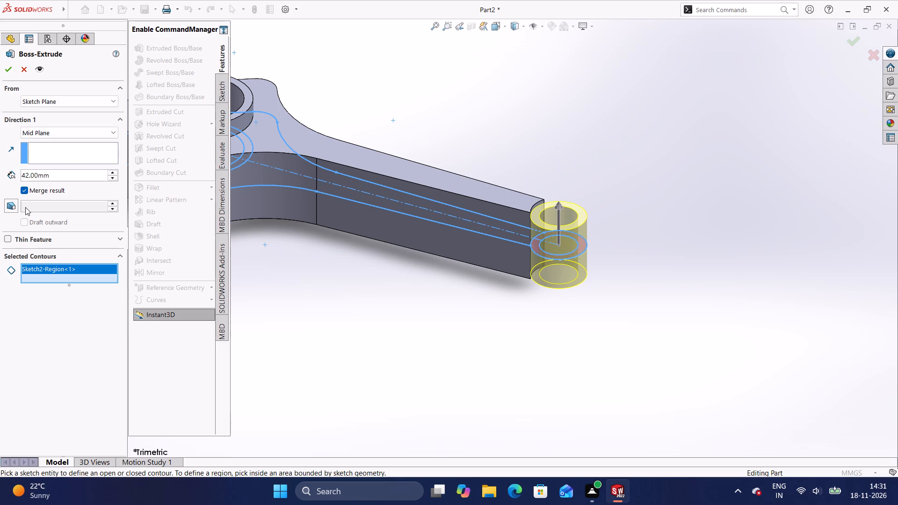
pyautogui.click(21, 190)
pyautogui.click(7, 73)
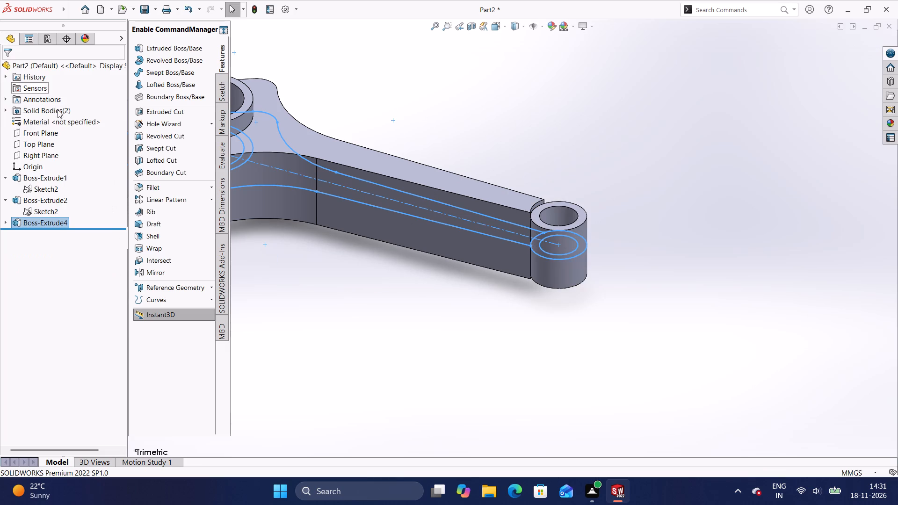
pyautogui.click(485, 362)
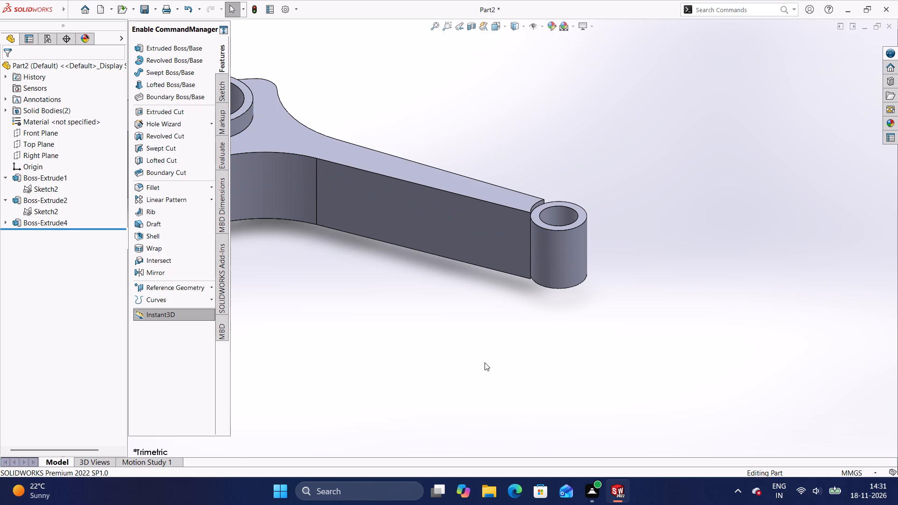
# Examine the junction between the arm and the end boss from several directions.
pyautogui.keyDown('shift'); pyautogui.moveTo(467, 328); pyautogui.dragTo(467, 340, button='middle'); pyautogui.keyUp('shift')
pyautogui.keyDown('shift'); pyautogui.scroll(-1, 467, 328); pyautogui.keyUp('shift')
pyautogui.scroll(2, 513, 329)
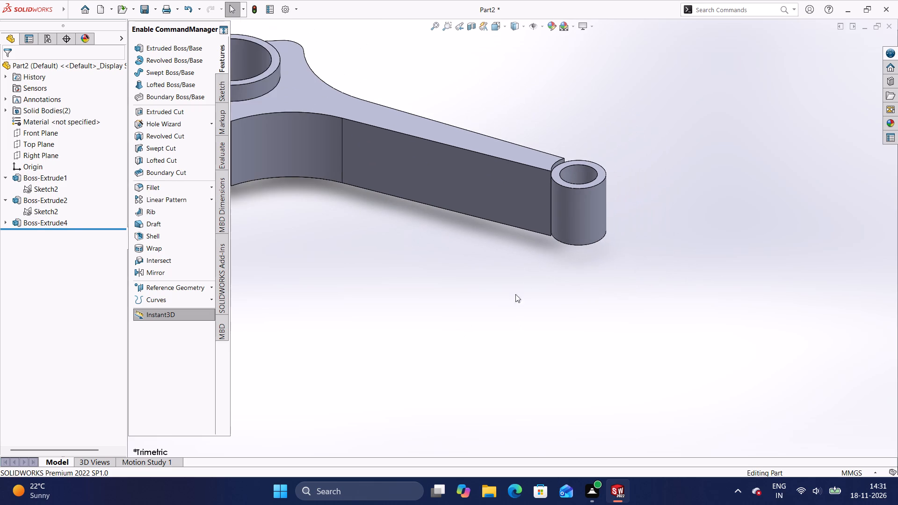
pyautogui.scroll(-1, 535, 273)
pyautogui.moveTo(535, 273); pyautogui.dragTo(430, 393, button='middle')
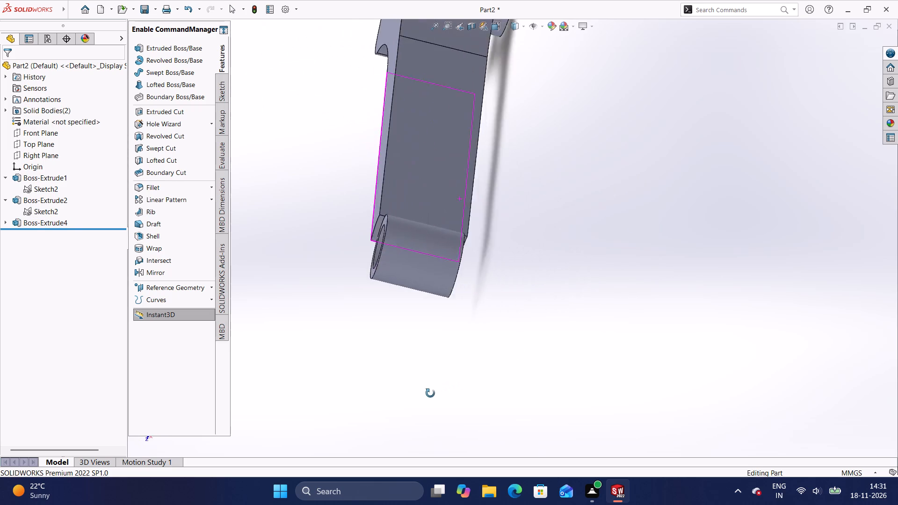
pyautogui.moveTo(430, 393); pyautogui.dragTo(479, 279, button='middle')
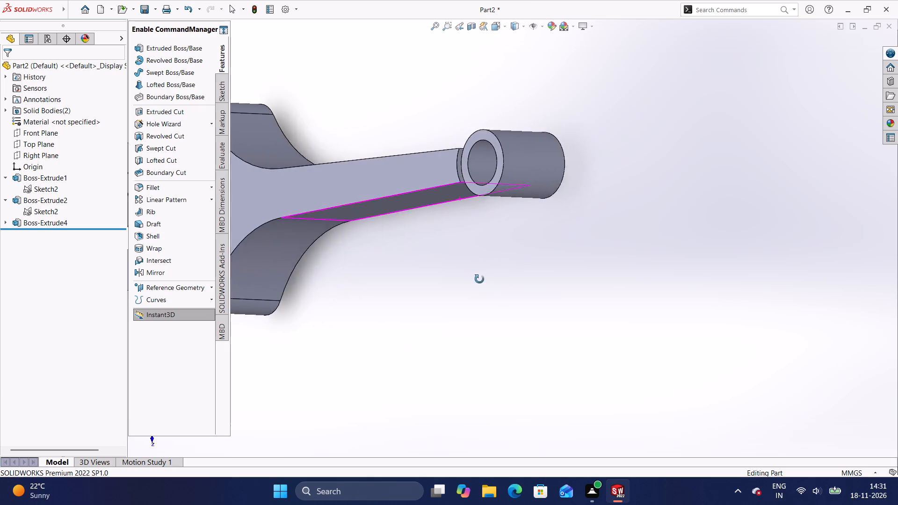
pyautogui.moveTo(479, 279); pyautogui.dragTo(525, 279, button='middle')
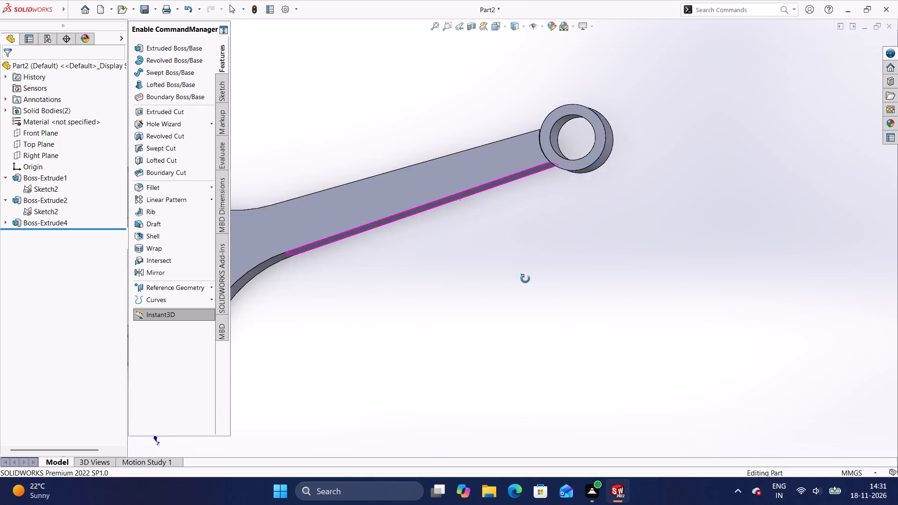
pyautogui.moveTo(525, 279); pyautogui.dragTo(756, 313, button='middle')
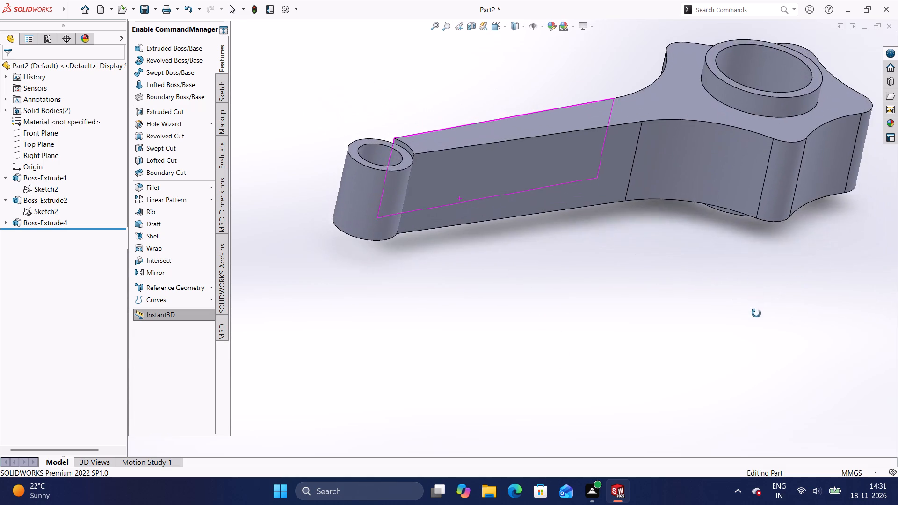
pyautogui.moveTo(756, 313); pyautogui.dragTo(525, 259, button='middle')
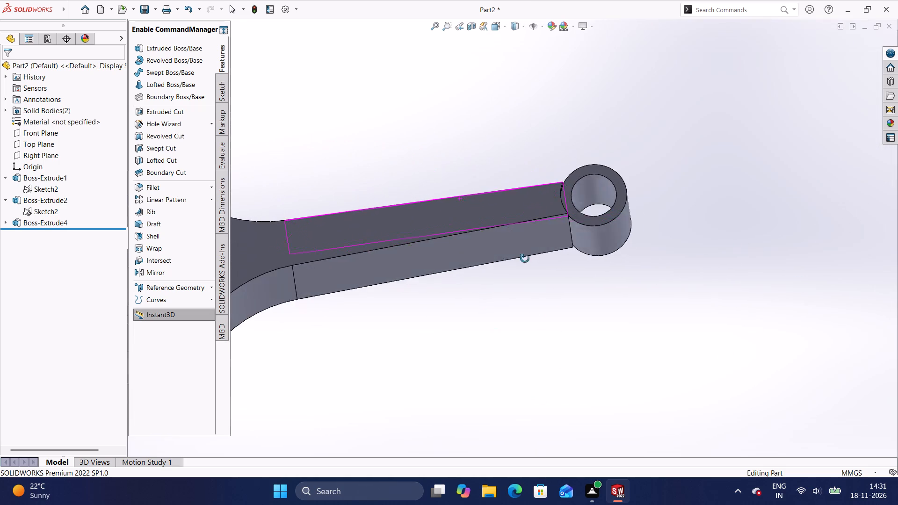
pyautogui.moveTo(525, 259); pyautogui.dragTo(697, 237, button='middle')
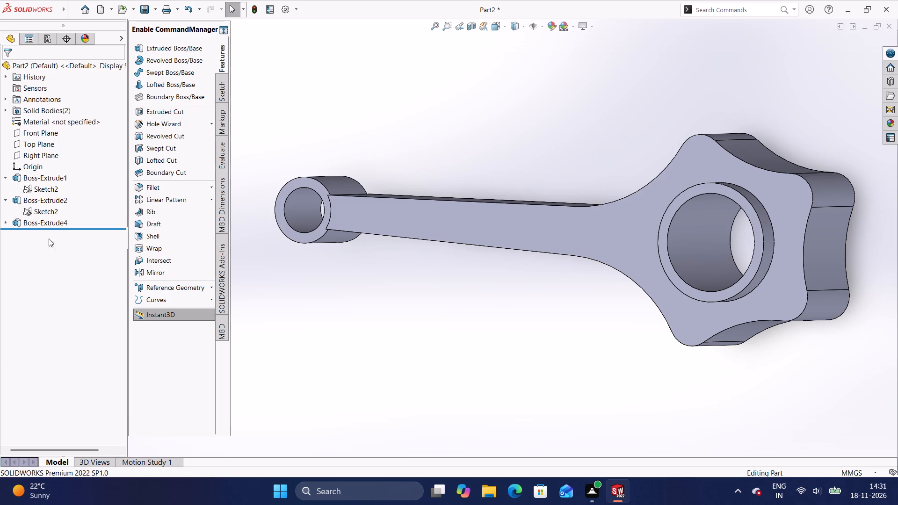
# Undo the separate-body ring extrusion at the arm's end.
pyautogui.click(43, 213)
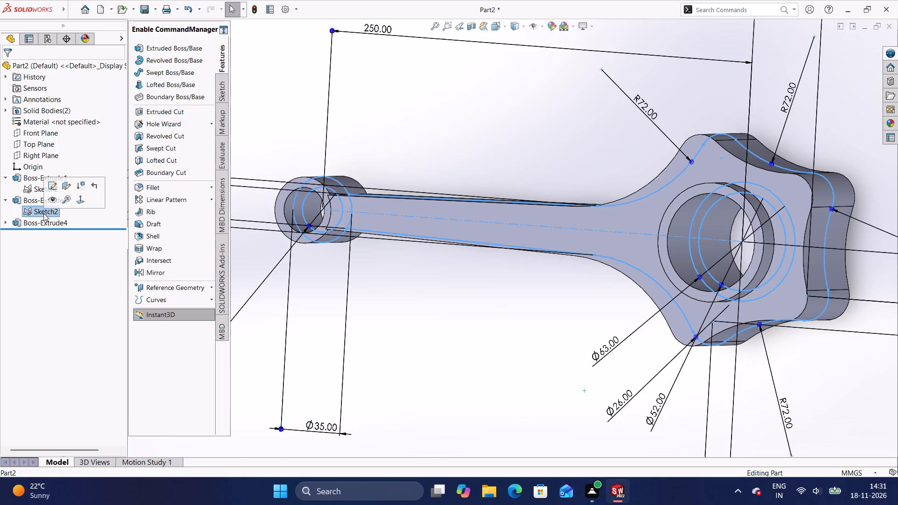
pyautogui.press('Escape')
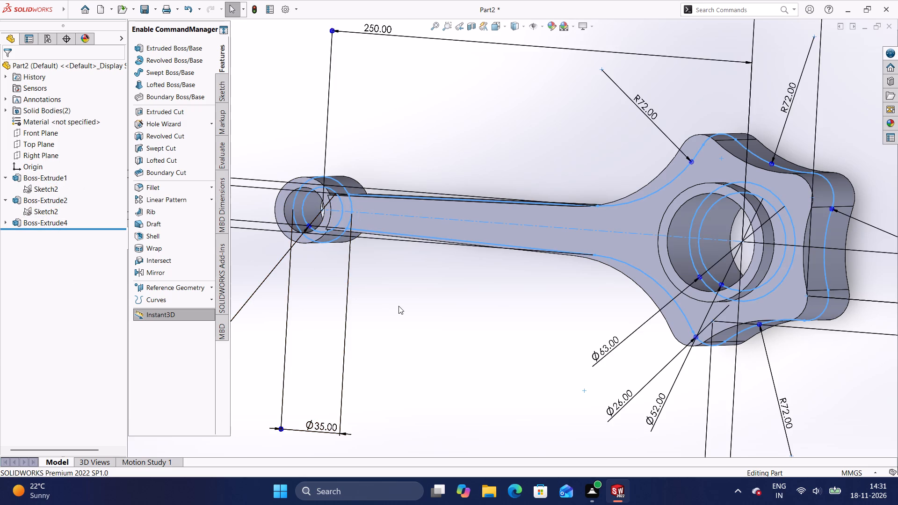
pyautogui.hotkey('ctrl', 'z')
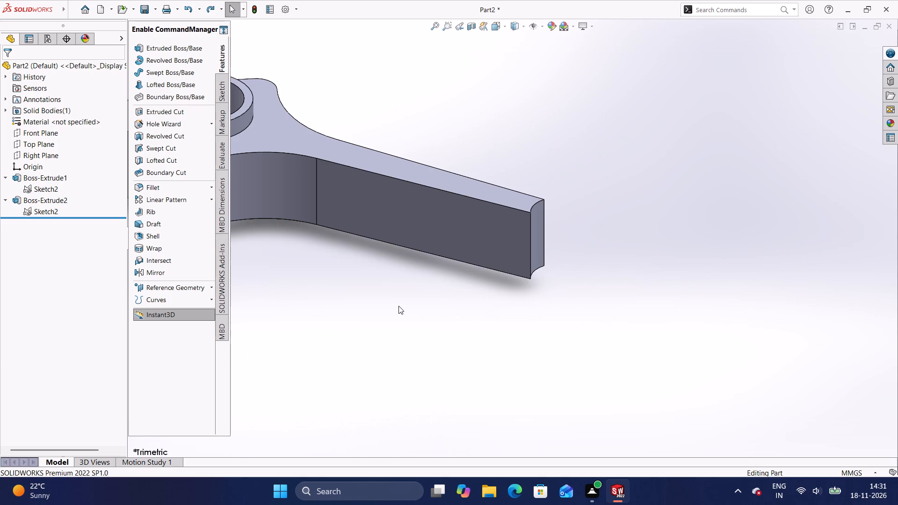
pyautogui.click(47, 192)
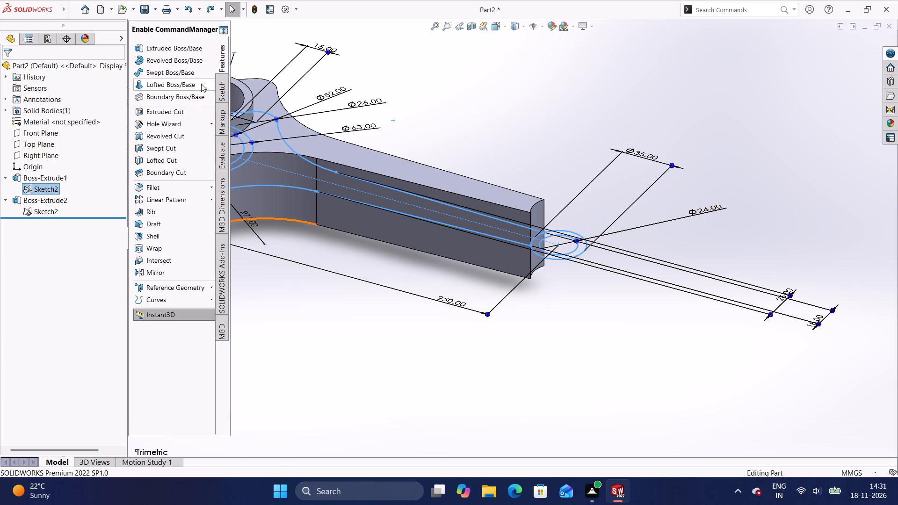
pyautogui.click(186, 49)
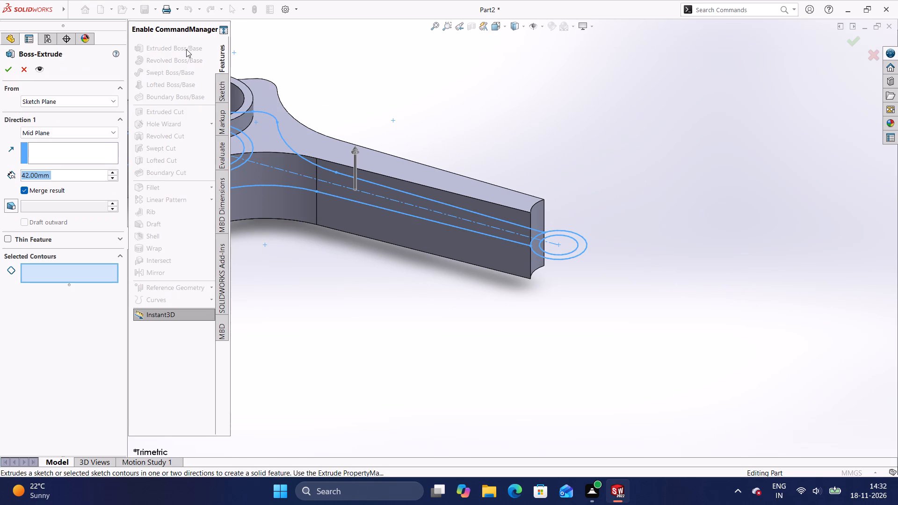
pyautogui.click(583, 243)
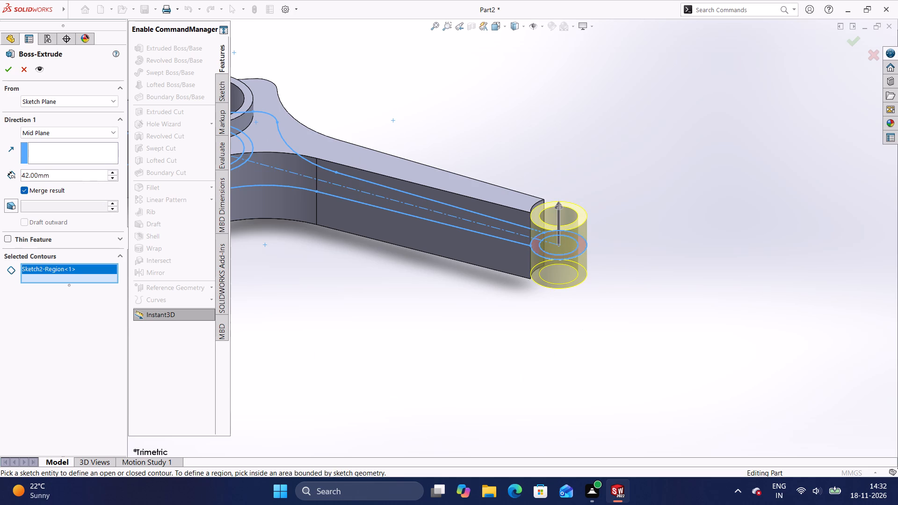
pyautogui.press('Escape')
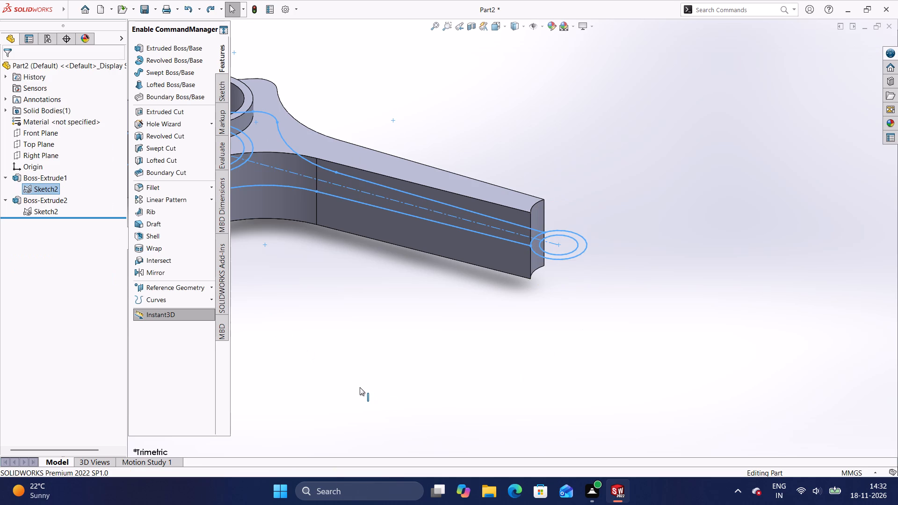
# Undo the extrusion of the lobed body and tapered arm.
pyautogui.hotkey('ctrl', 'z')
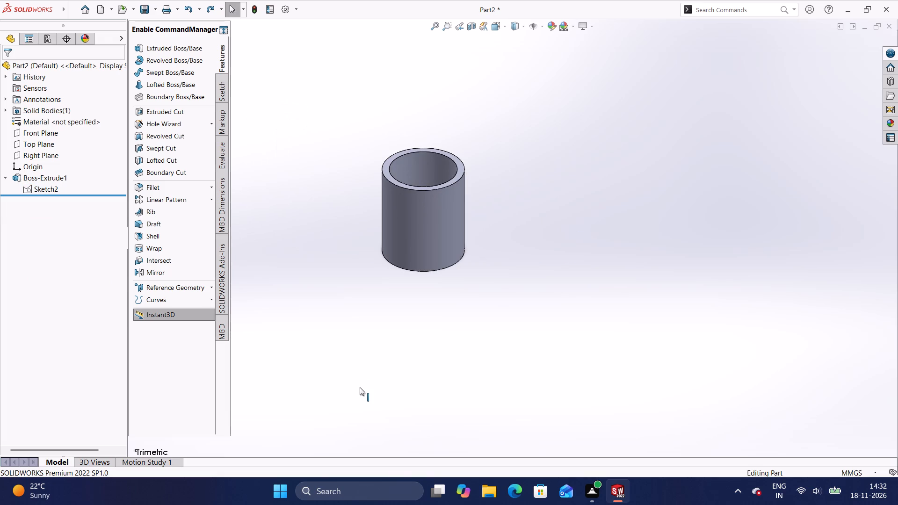
# Extrude the lobed body and arm region of Sketch2 42 mm using Mid Plane, with Merge result on.
pyautogui.click(71, 188)
pyautogui.click(54, 188)
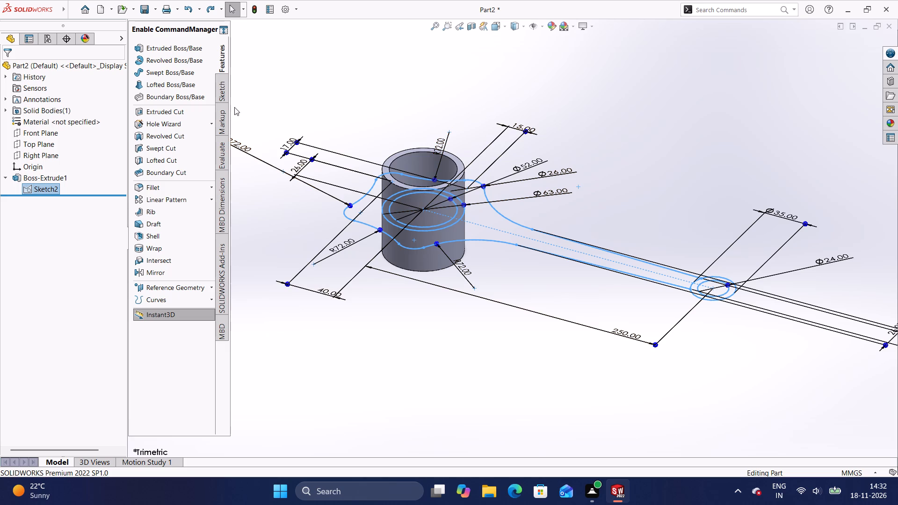
pyautogui.click(194, 50)
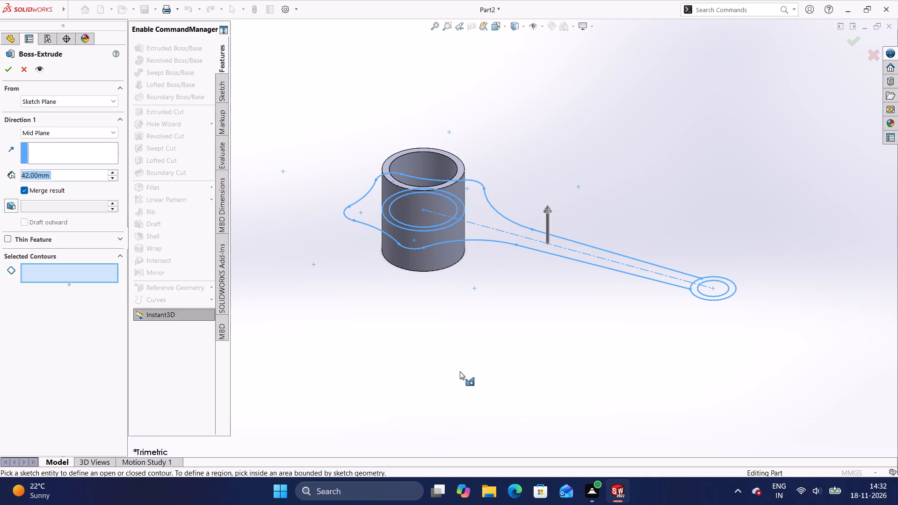
pyautogui.click(482, 215)
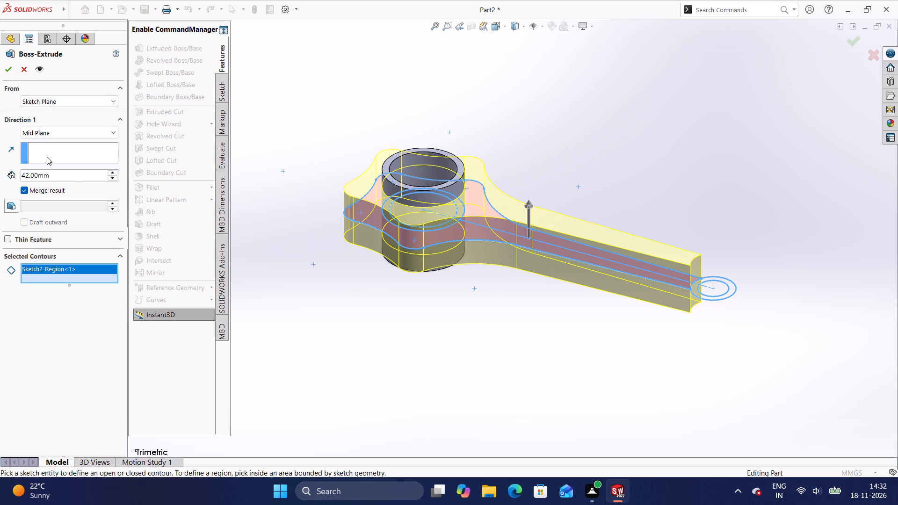
pyautogui.click(4, 71)
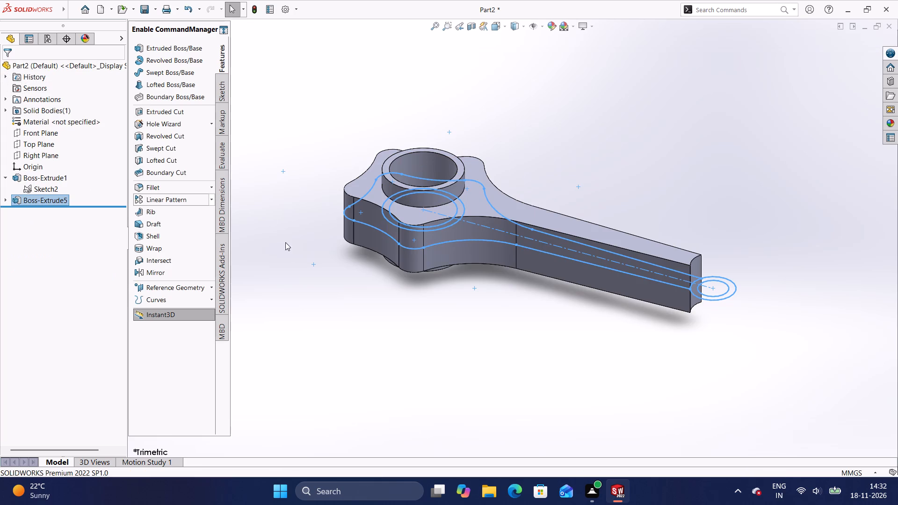
pyautogui.click(307, 282)
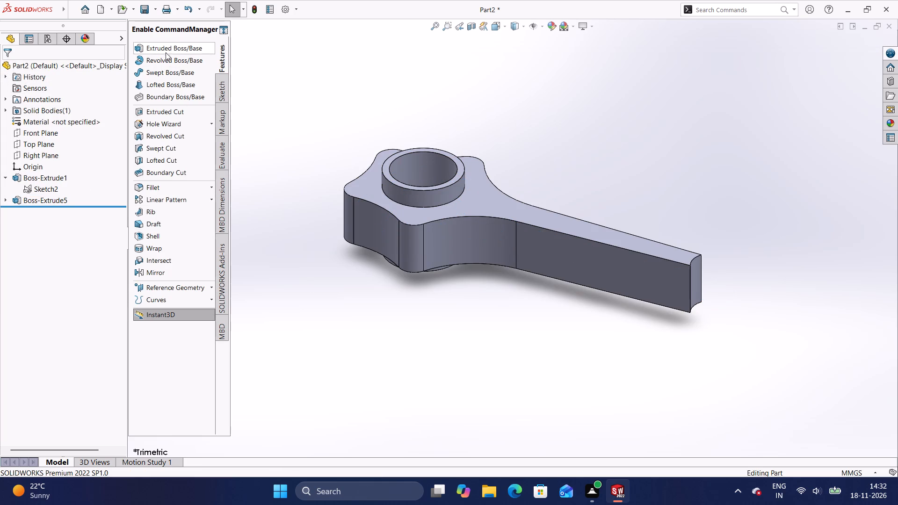
# Extrude the ring between the 24 mm and 35 mm end circles 42 mm using Mid Plane, with Merge result off.
pyautogui.click(56, 191)
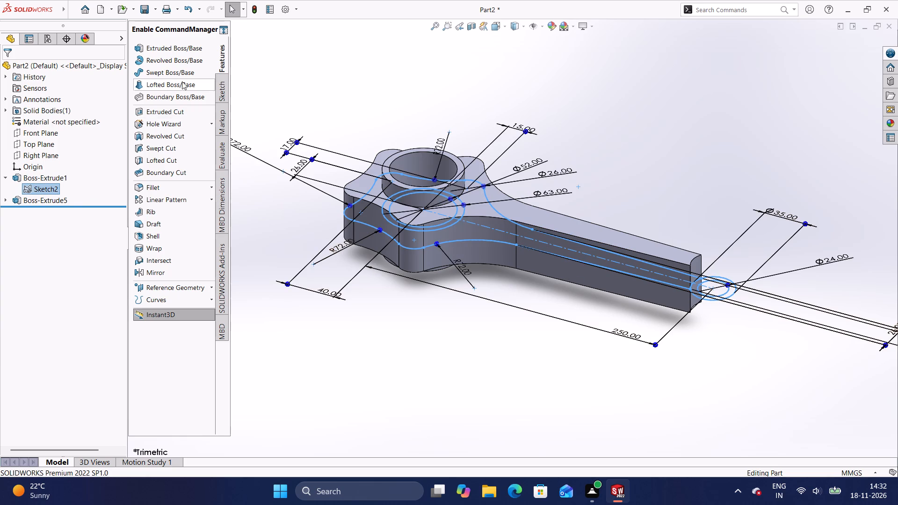
pyautogui.click(170, 50)
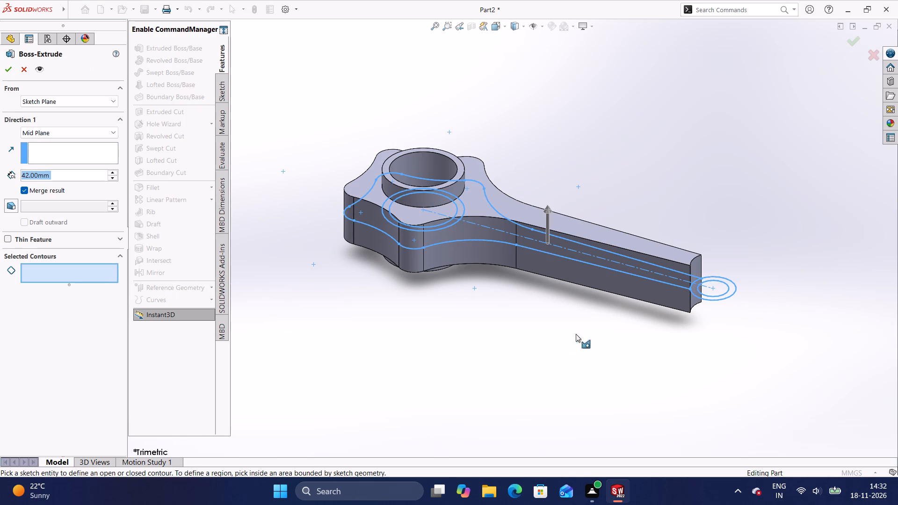
pyautogui.click(731, 285)
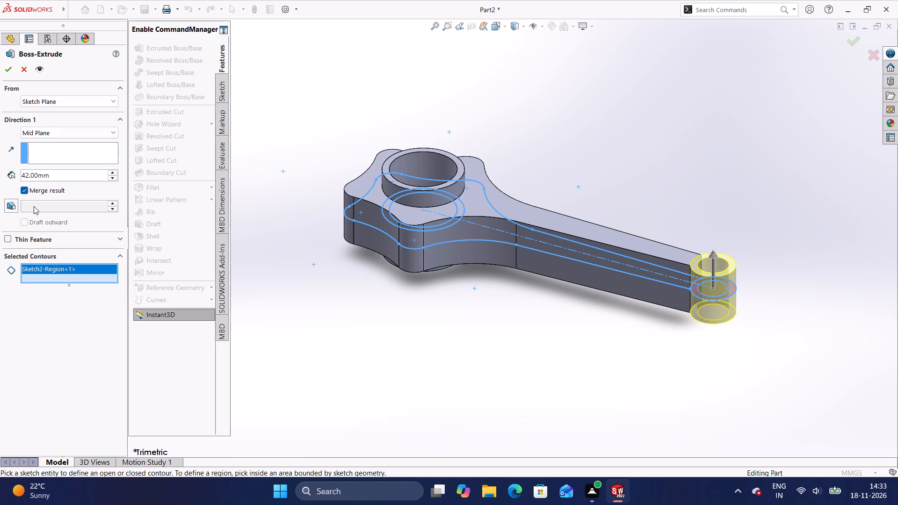
pyautogui.click(24, 191)
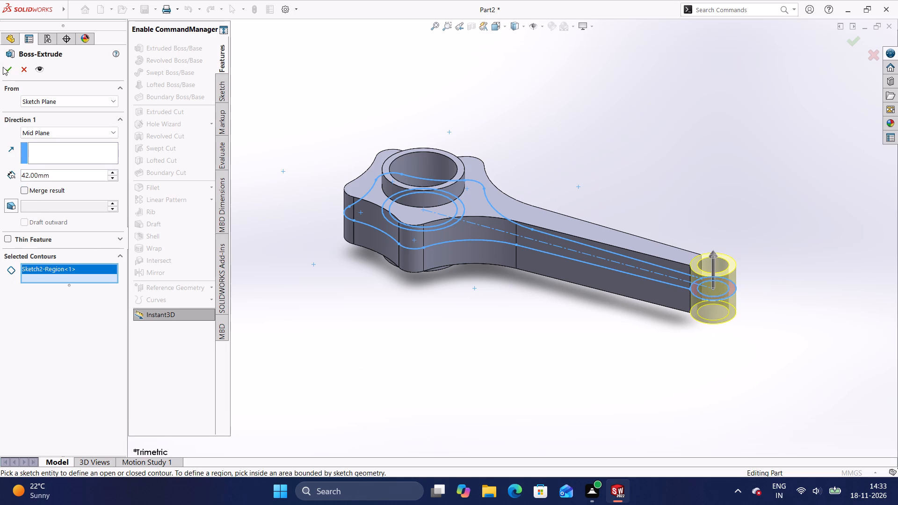
pyautogui.click(3, 72)
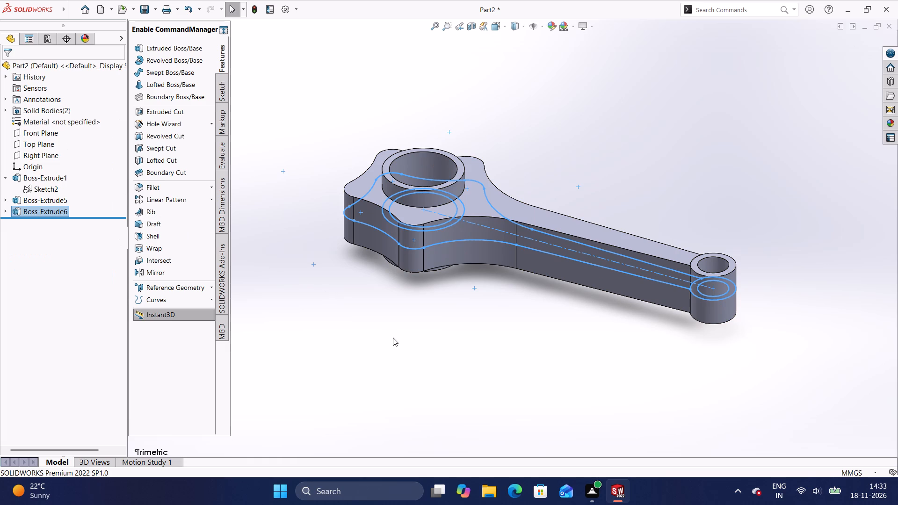
pyautogui.click(393, 338)
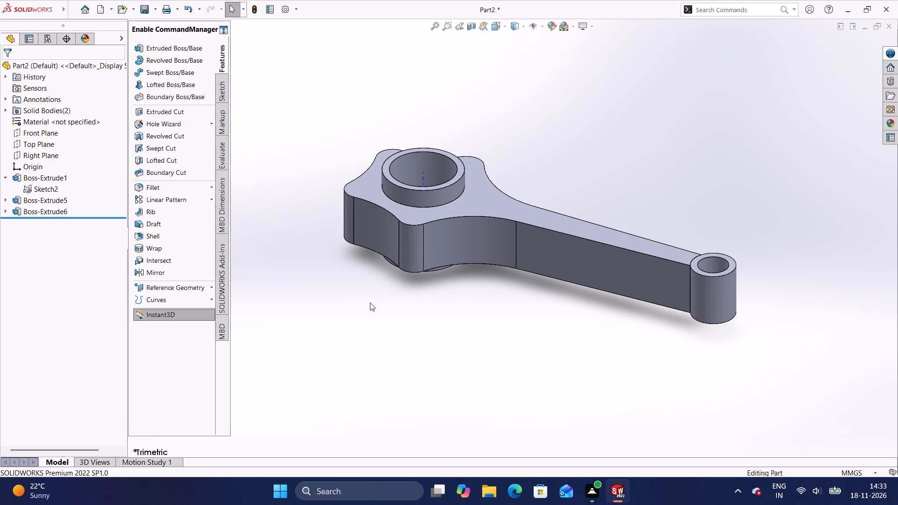
# In a new Top Plane sketch, convert the lobed body and arm face outline and the 63 mm hub circle into sketch entities.
pyautogui.click(43, 144)
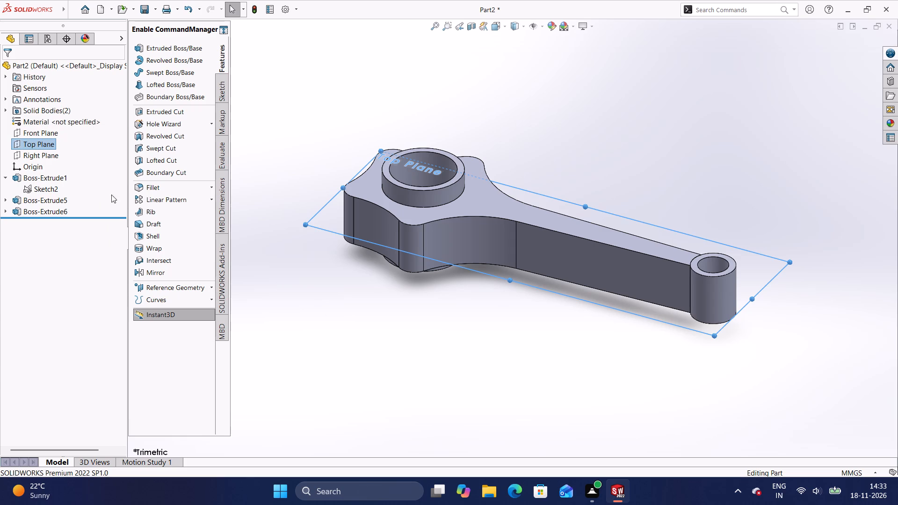
pyautogui.click(26, 145)
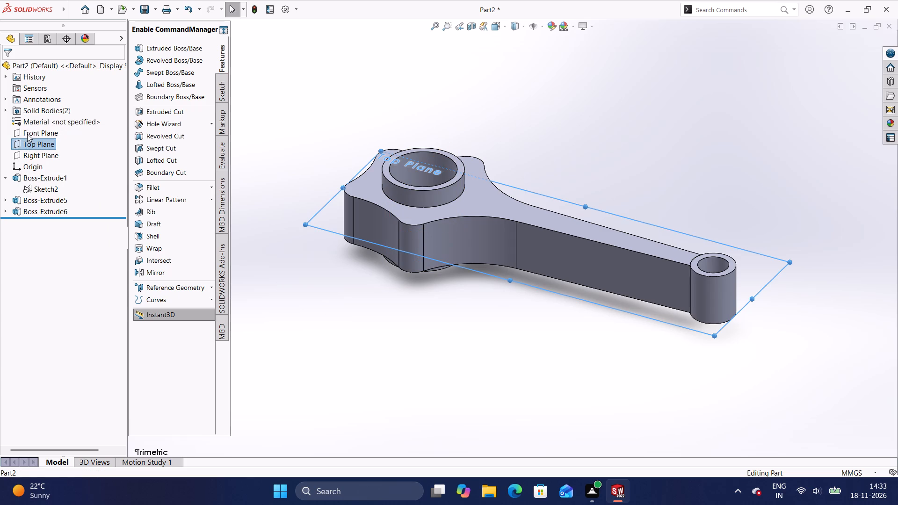
pyautogui.click(72, 163)
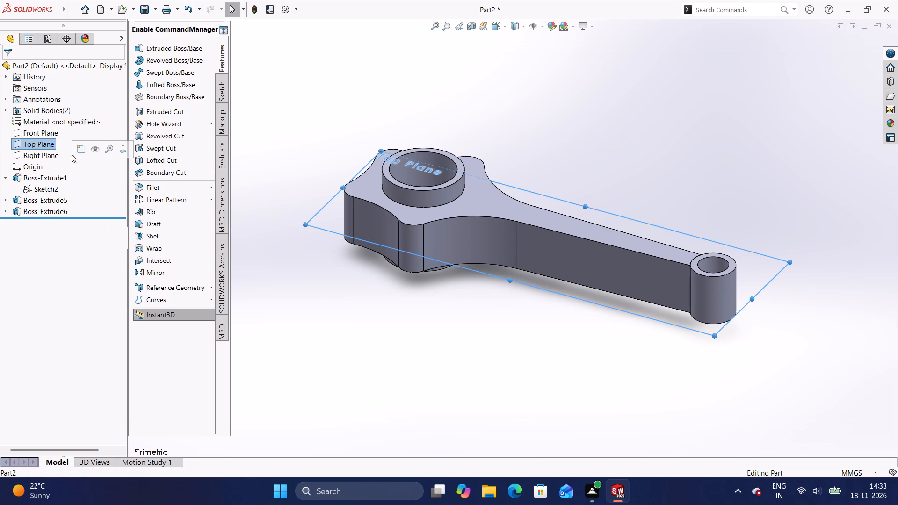
pyautogui.click(79, 154)
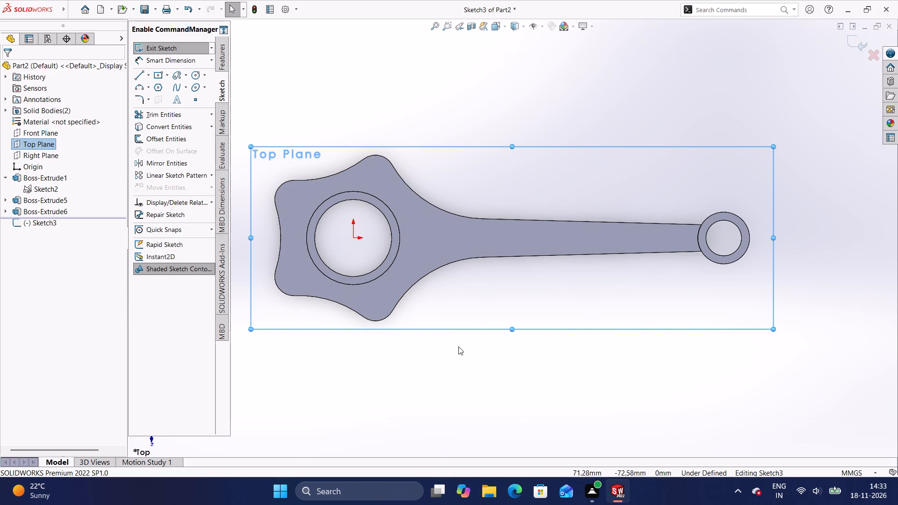
pyautogui.click(446, 373)
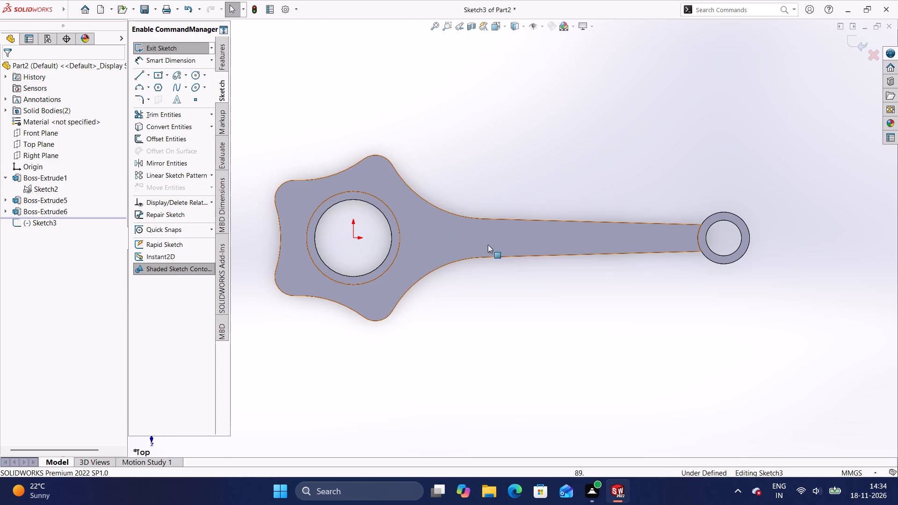
pyautogui.click(456, 235)
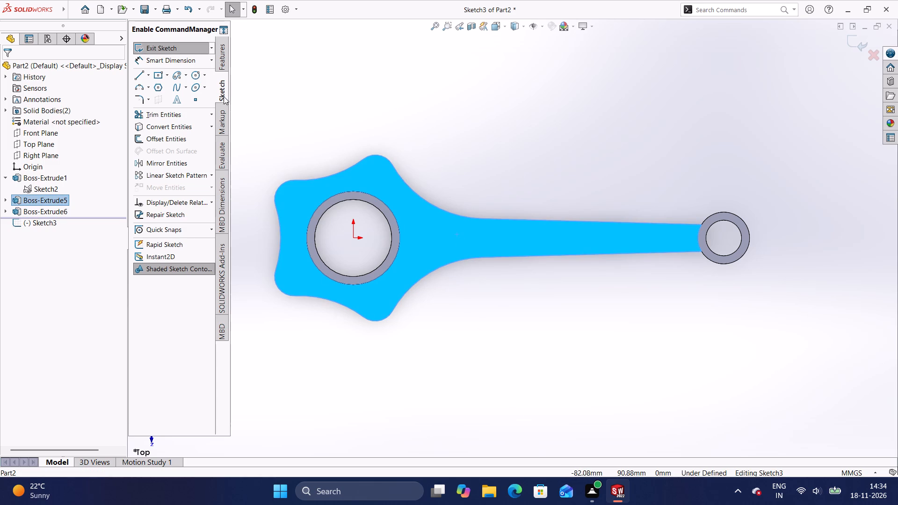
pyautogui.click(181, 130)
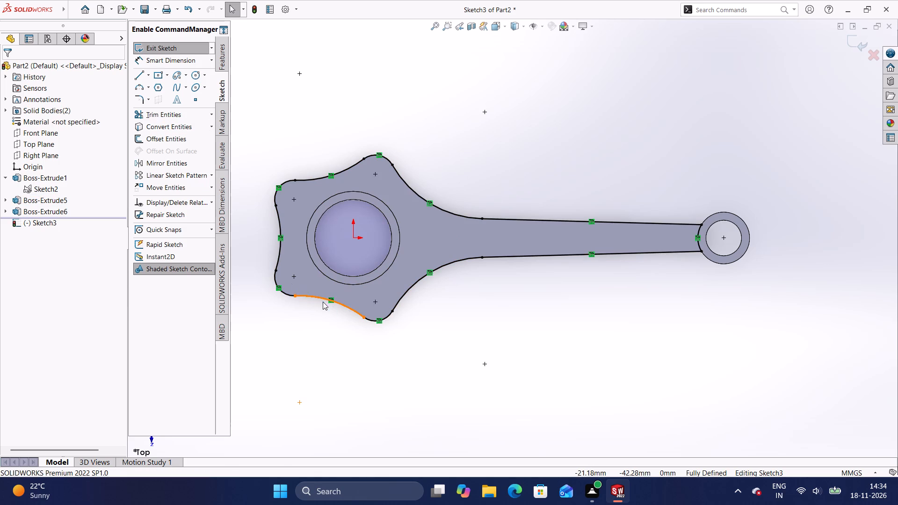
pyautogui.click(397, 219)
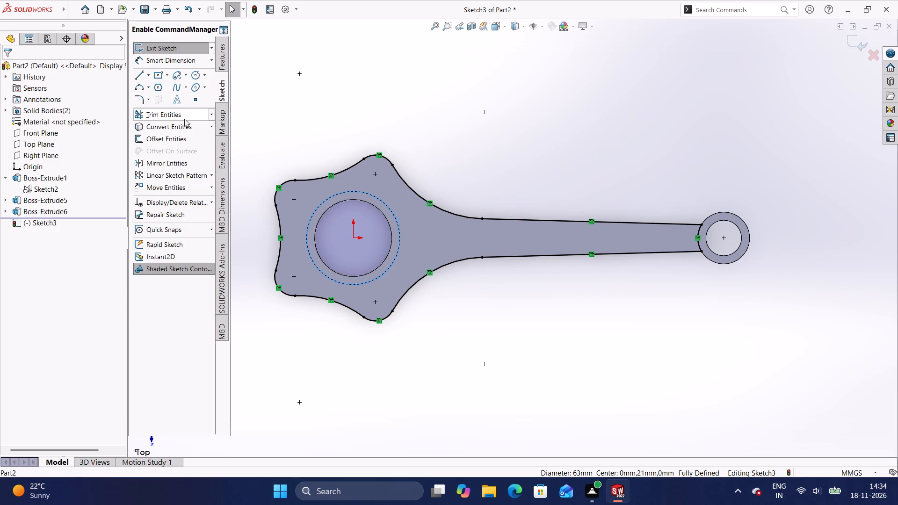
pyautogui.click(181, 123)
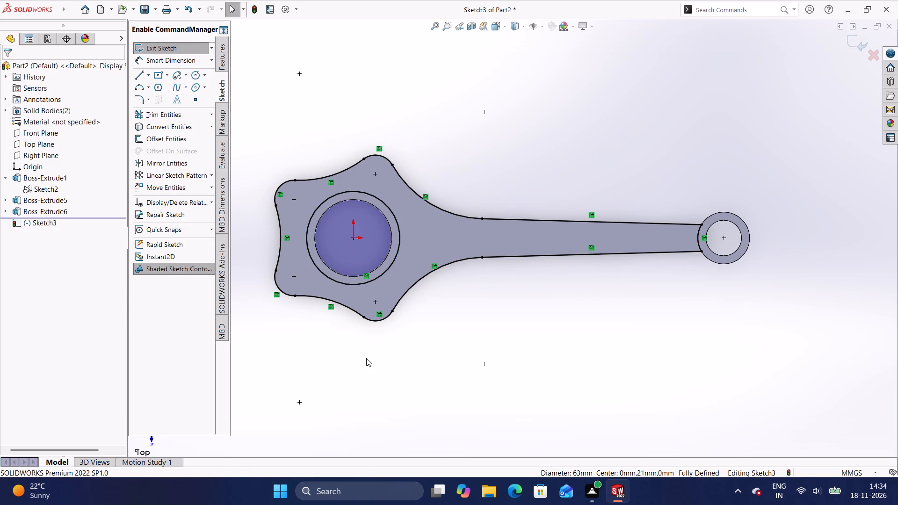
pyautogui.click(373, 365)
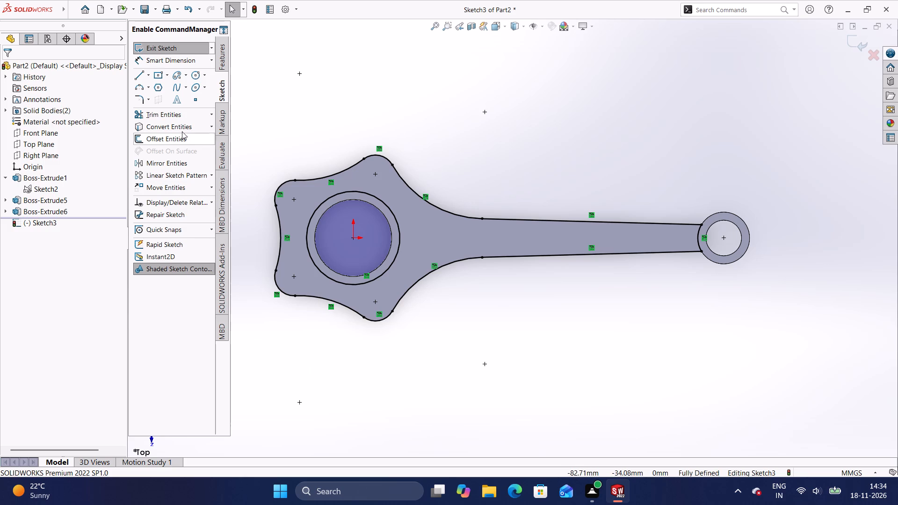
# Sketch two three-point arcs from the hub ends of the arm's straight edges to the 63 mm circle, the upper with about 152 mm radius.
pyautogui.click(148, 89)
pyautogui.click(181, 112)
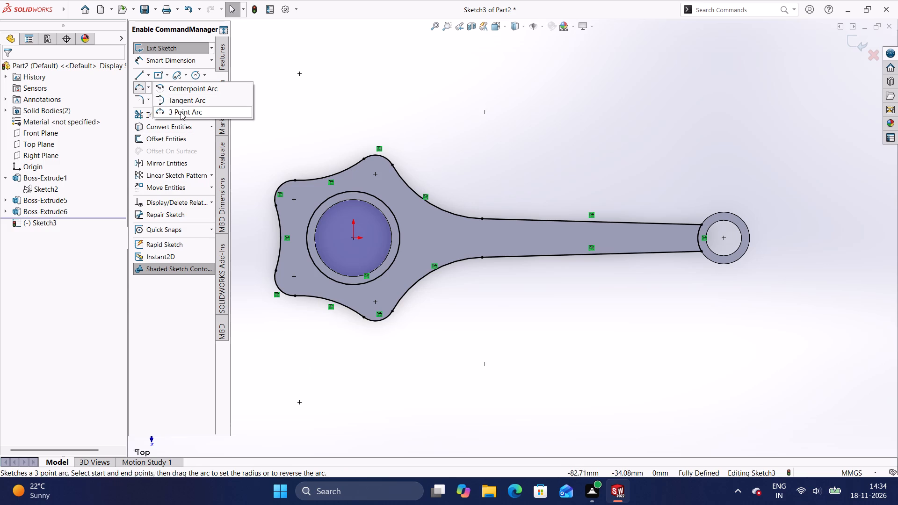
pyautogui.click(482, 218)
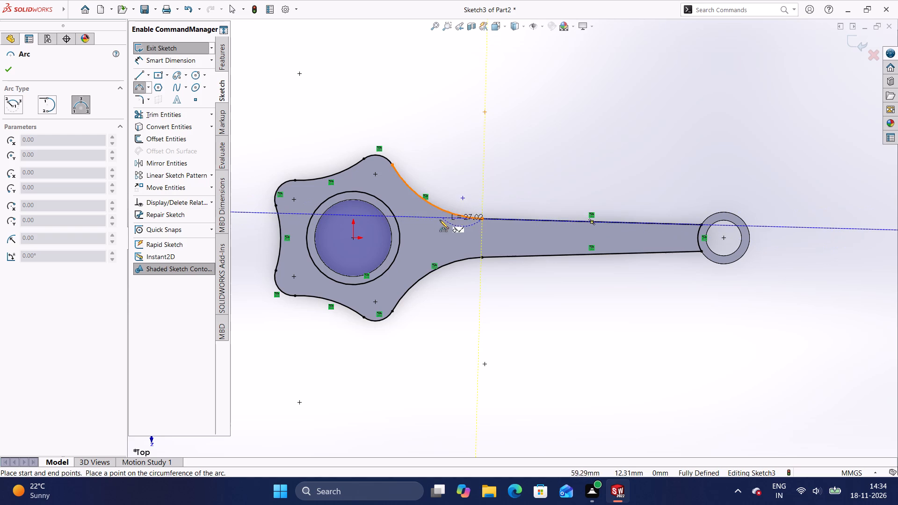
pyautogui.click(375, 196)
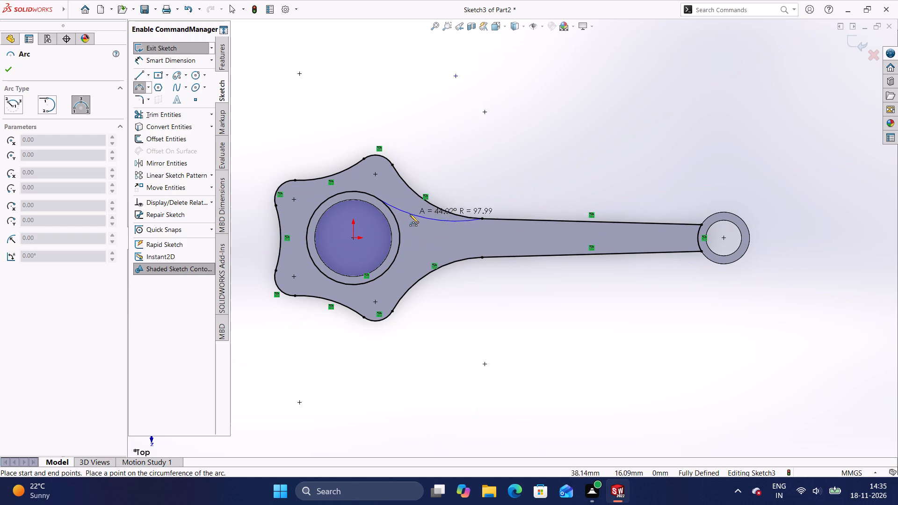
pyautogui.click(411, 210)
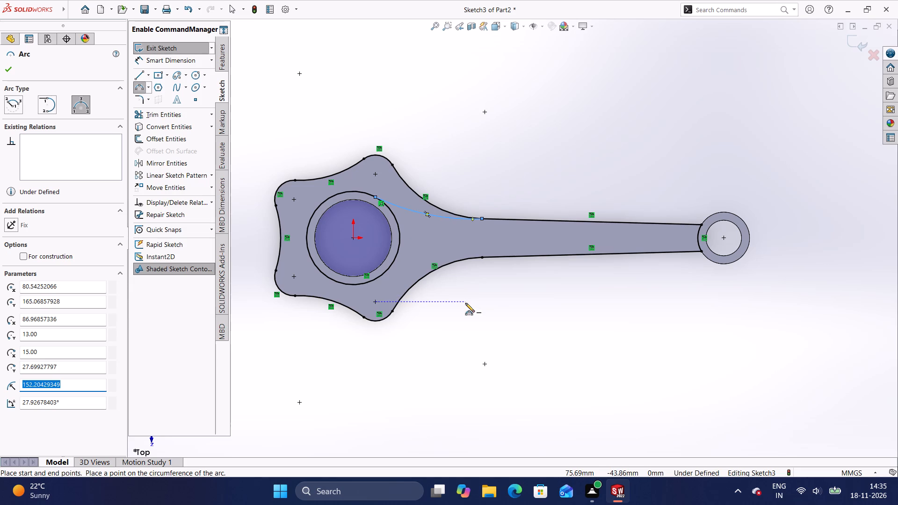
pyautogui.click(481, 256)
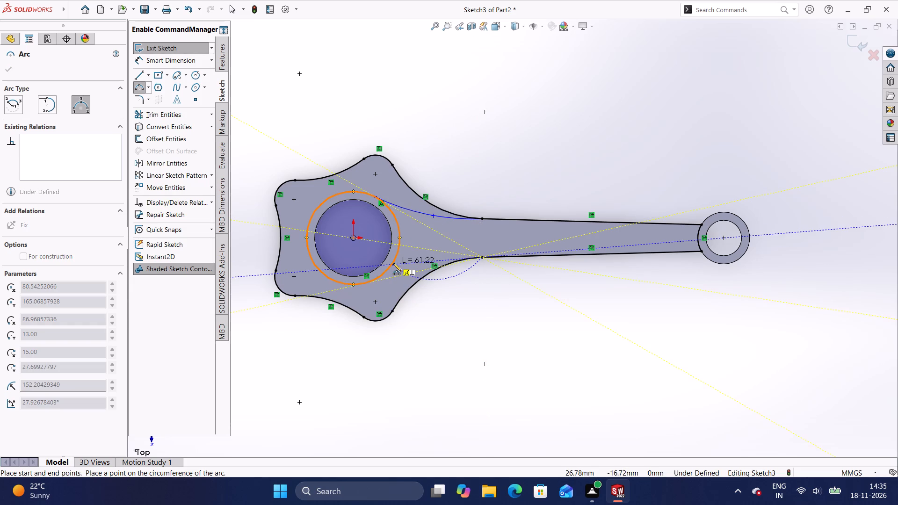
pyautogui.click(393, 263)
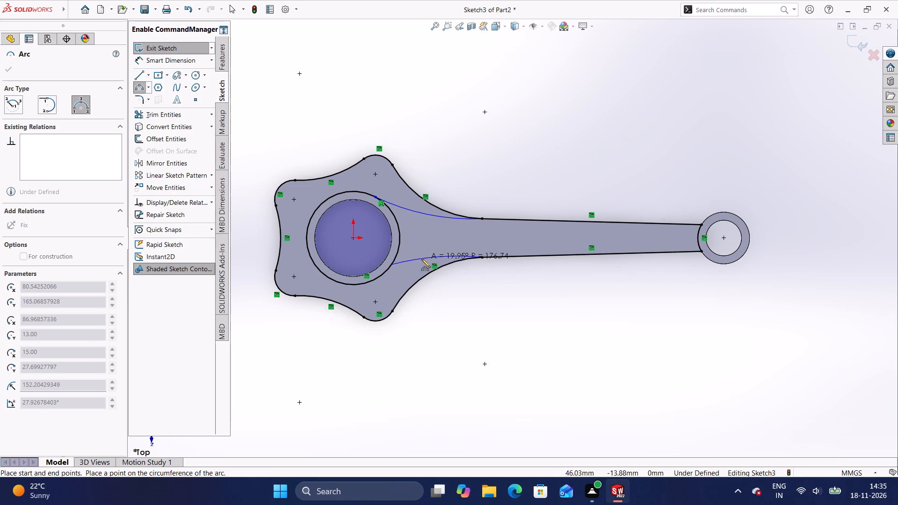
pyautogui.click(421, 259)
pyautogui.press('Escape')
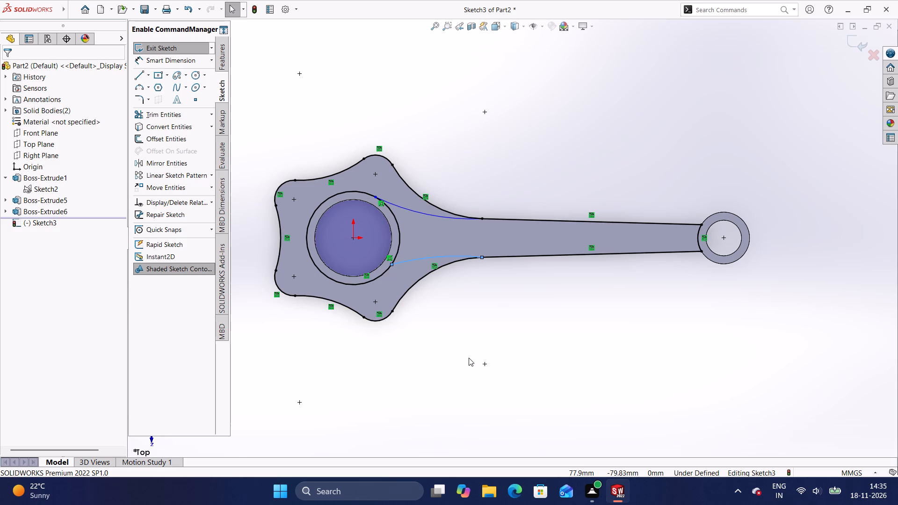
# Add Tangent relations between each of the two blend arcs and the adjoining straight edge of the arm.
pyautogui.keyDown('shift'); pyautogui.click(508, 255); pyautogui.keyUp('shift')
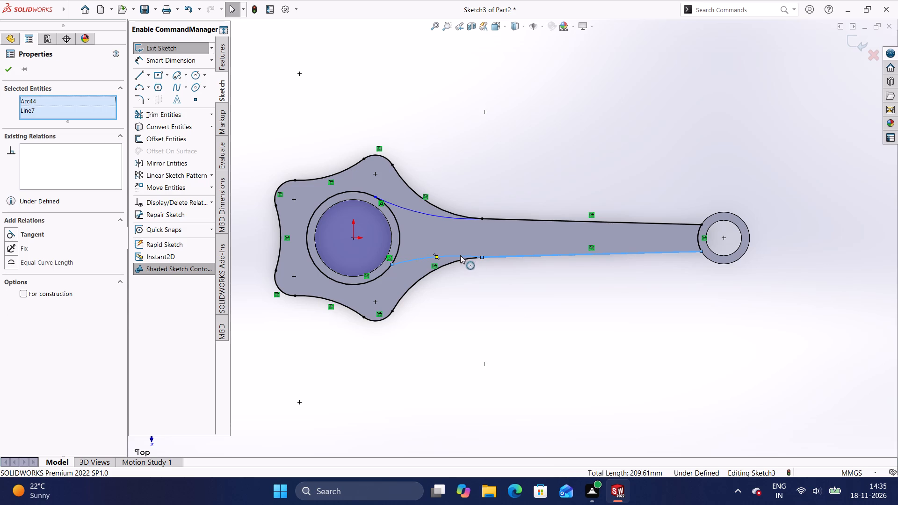
pyautogui.keyDown('shift'); pyautogui.click(460, 255); pyautogui.keyUp('shift')
pyautogui.click(7, 237)
pyautogui.click(386, 373)
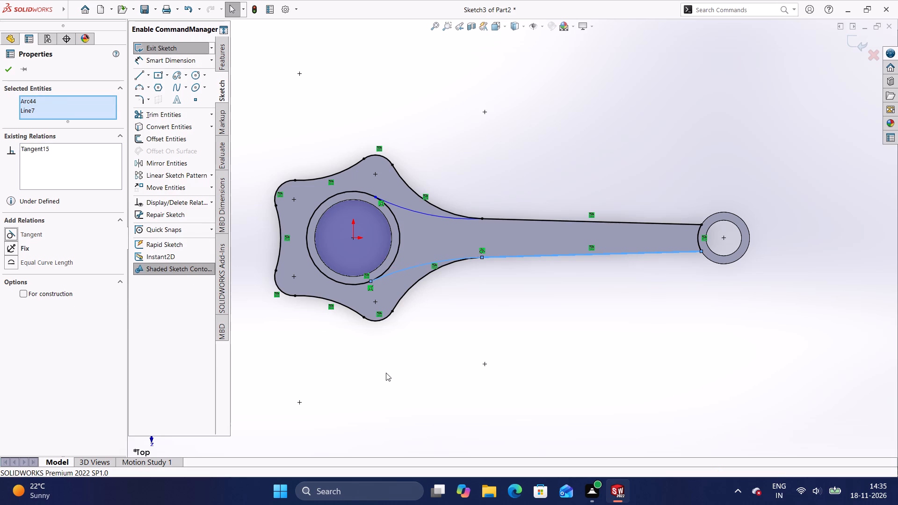
pyautogui.keyDown('shift'); pyautogui.click(492, 219); pyautogui.keyUp('shift')
pyautogui.keyDown('shift'); pyautogui.click(459, 217); pyautogui.keyUp('shift')
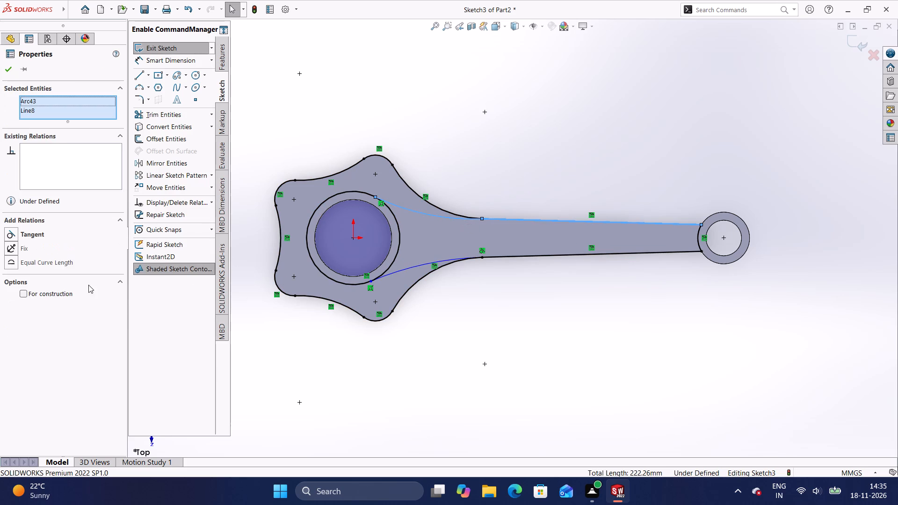
pyautogui.keyDown('shift'); pyautogui.click(11, 236); pyautogui.keyUp('shift')
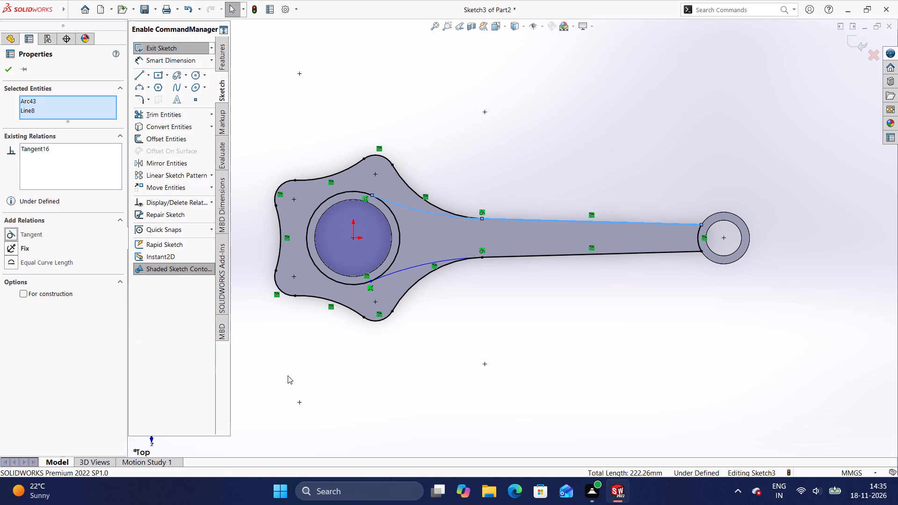
pyautogui.keyDown('shift'); pyautogui.click(291, 376); pyautogui.keyUp('shift')
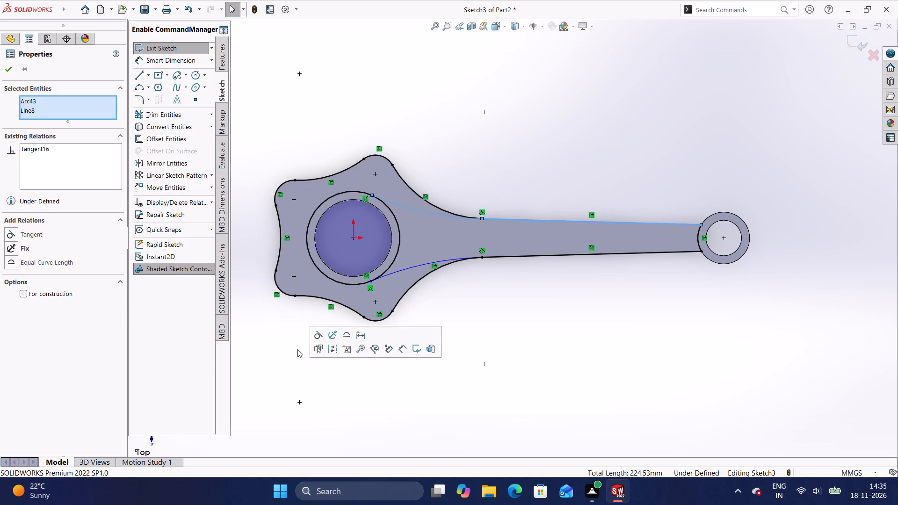
pyautogui.click(320, 337)
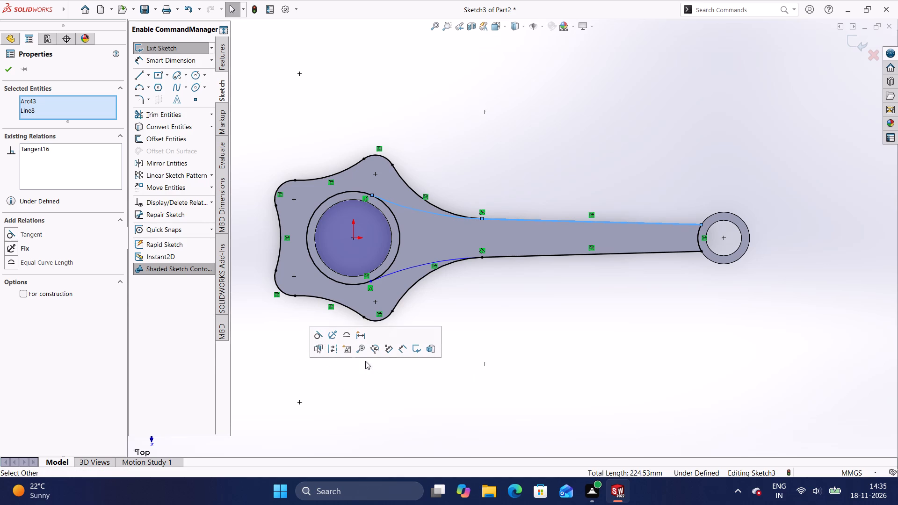
pyautogui.click(315, 337)
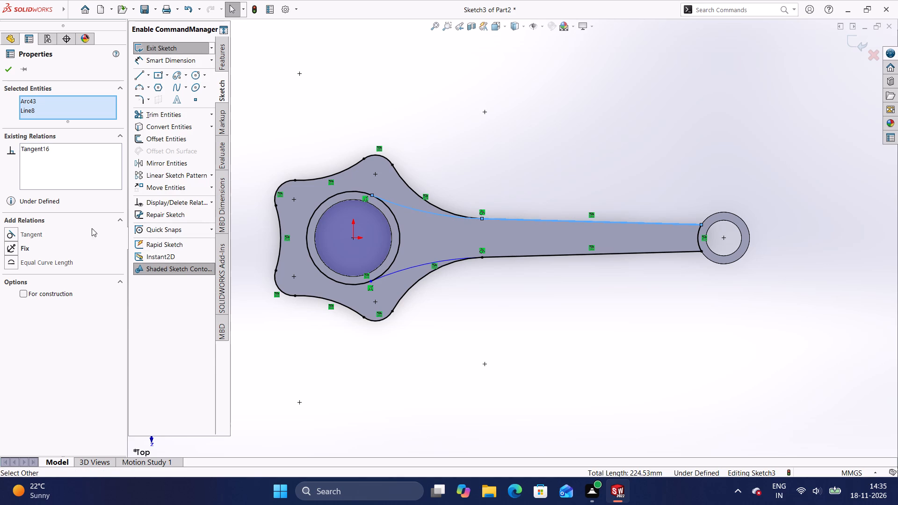
pyautogui.click(12, 230)
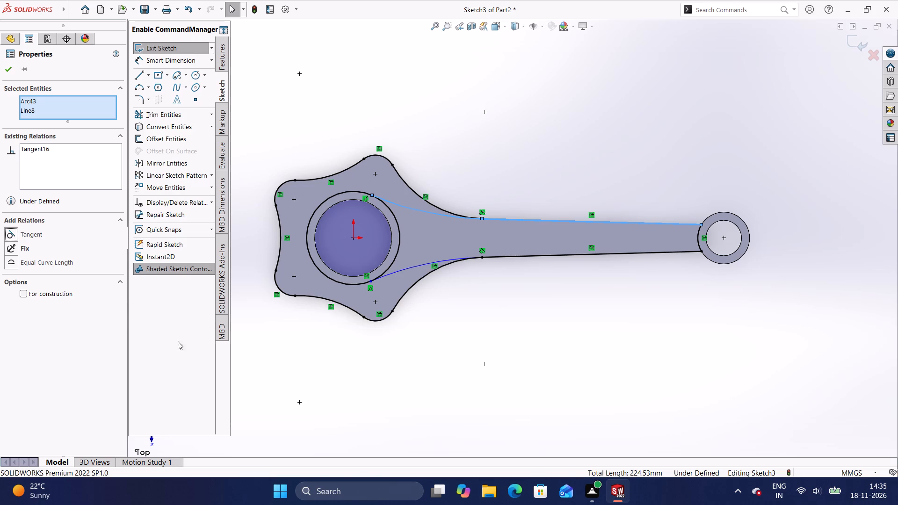
pyautogui.click(297, 383)
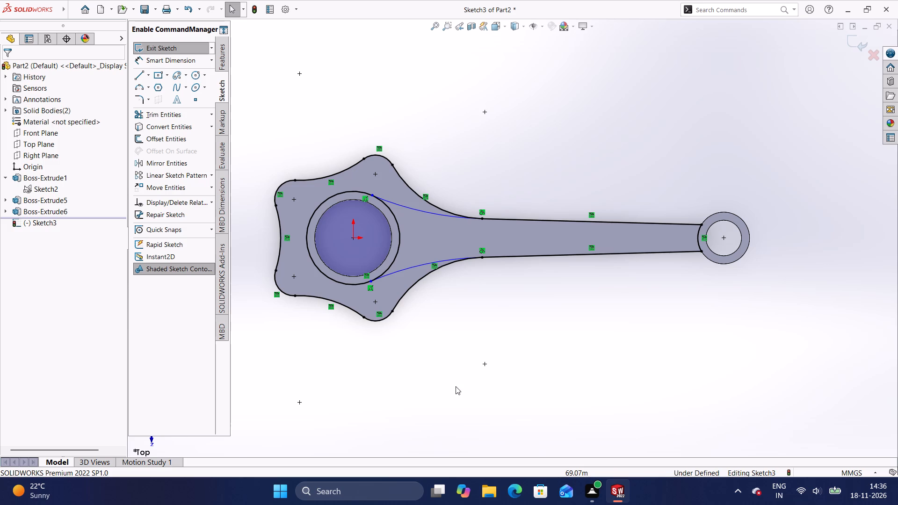
# Make the lower blend arc tangent to the 63 mm hub circle.
pyautogui.keyDown('shift'); pyautogui.click(355, 284); pyautogui.keyUp('shift')
pyautogui.keyDown('shift'); pyautogui.click(401, 269); pyautogui.keyUp('shift')
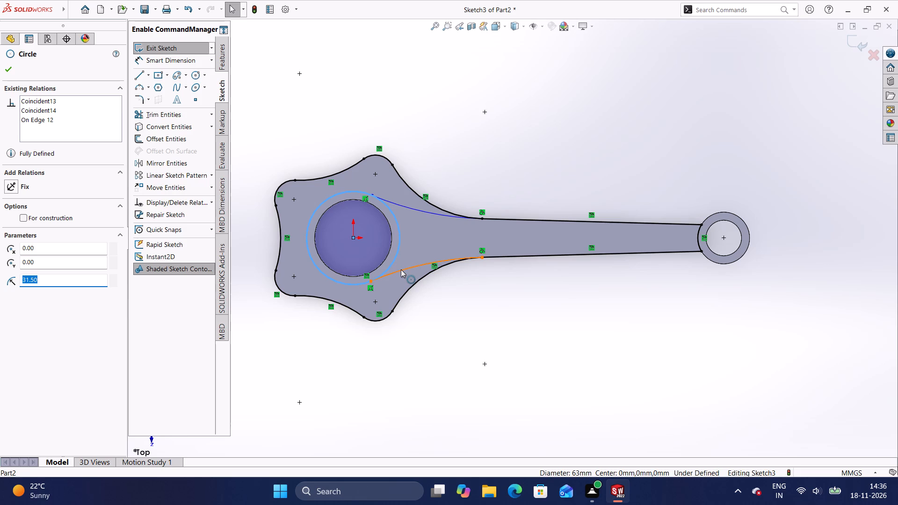
pyautogui.keyDown('shift'); pyautogui.click(12, 250); pyautogui.keyUp('shift')
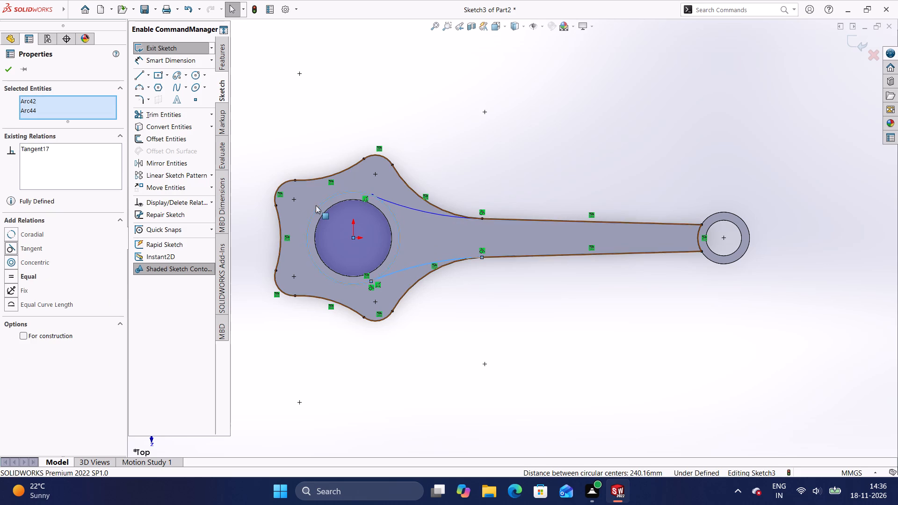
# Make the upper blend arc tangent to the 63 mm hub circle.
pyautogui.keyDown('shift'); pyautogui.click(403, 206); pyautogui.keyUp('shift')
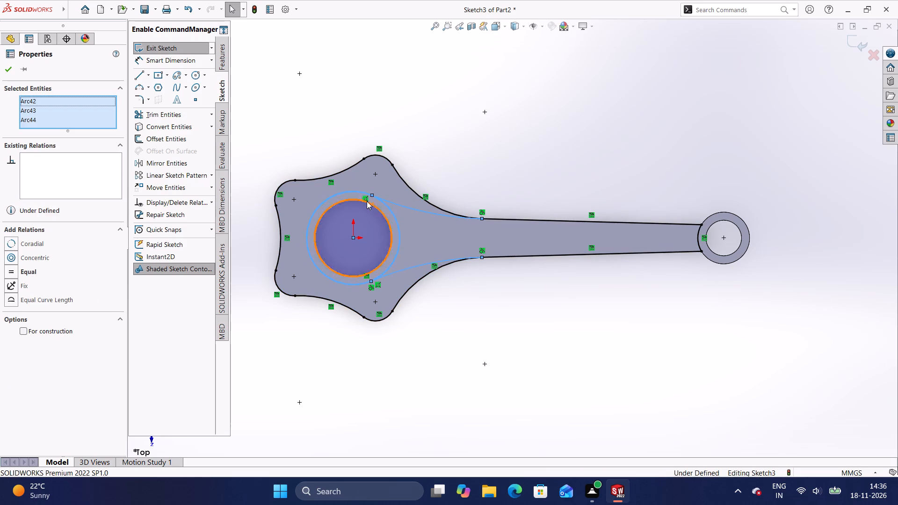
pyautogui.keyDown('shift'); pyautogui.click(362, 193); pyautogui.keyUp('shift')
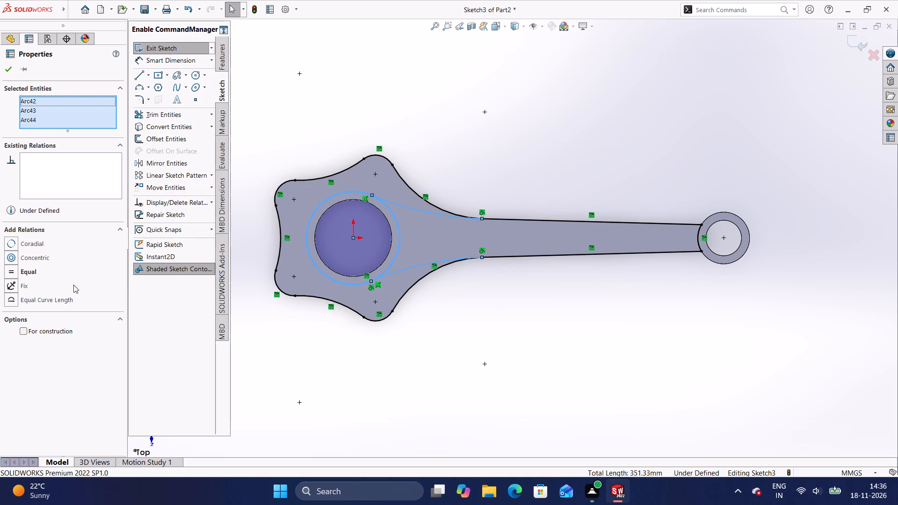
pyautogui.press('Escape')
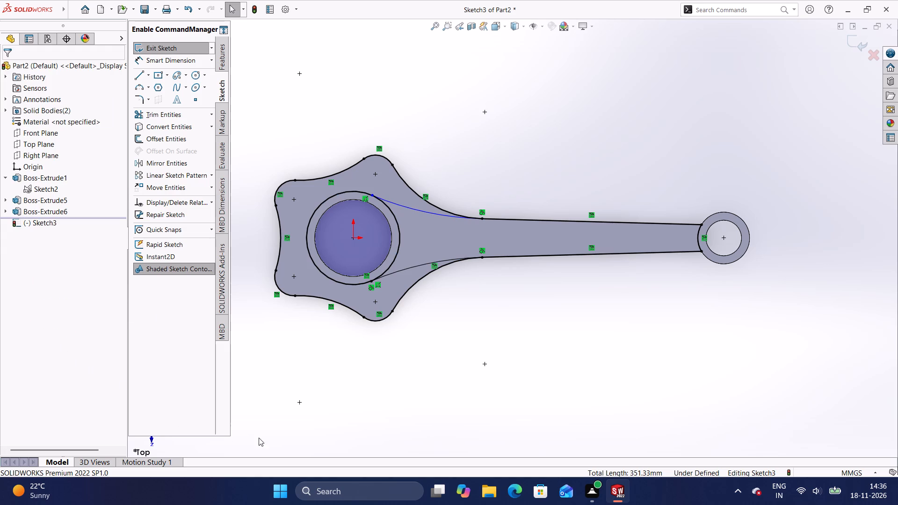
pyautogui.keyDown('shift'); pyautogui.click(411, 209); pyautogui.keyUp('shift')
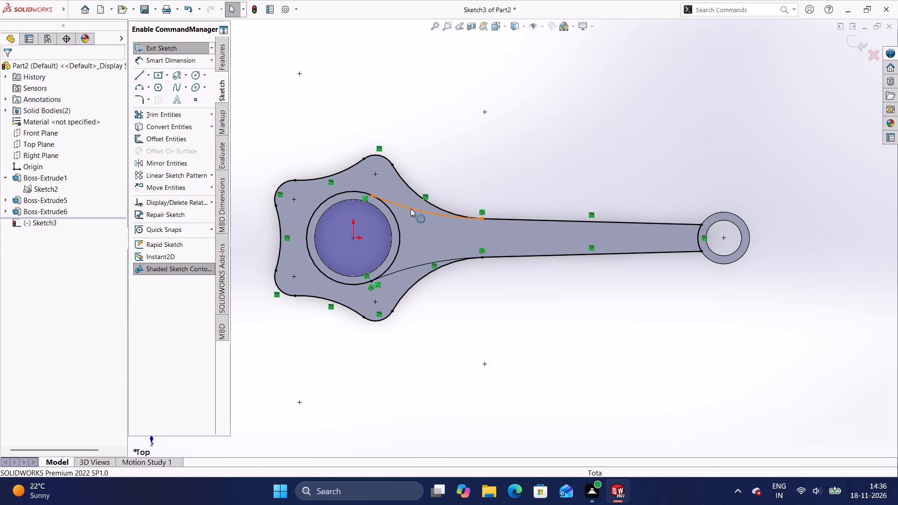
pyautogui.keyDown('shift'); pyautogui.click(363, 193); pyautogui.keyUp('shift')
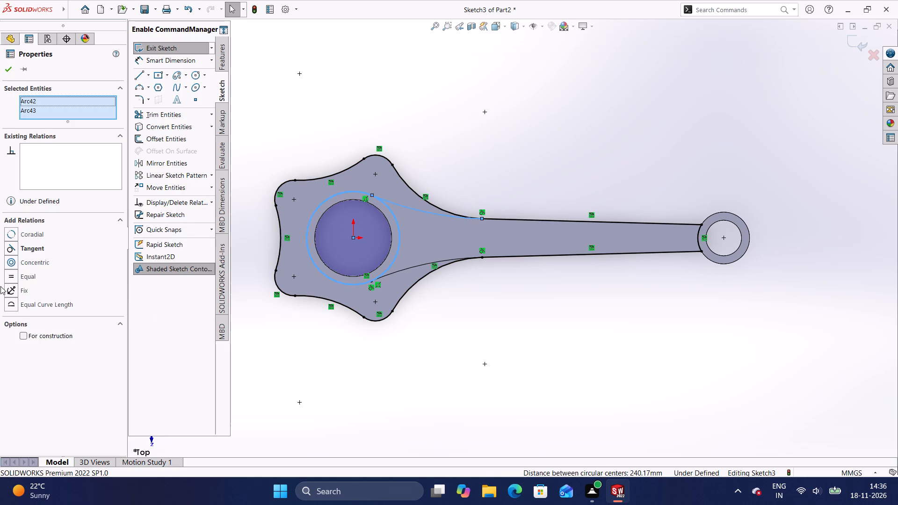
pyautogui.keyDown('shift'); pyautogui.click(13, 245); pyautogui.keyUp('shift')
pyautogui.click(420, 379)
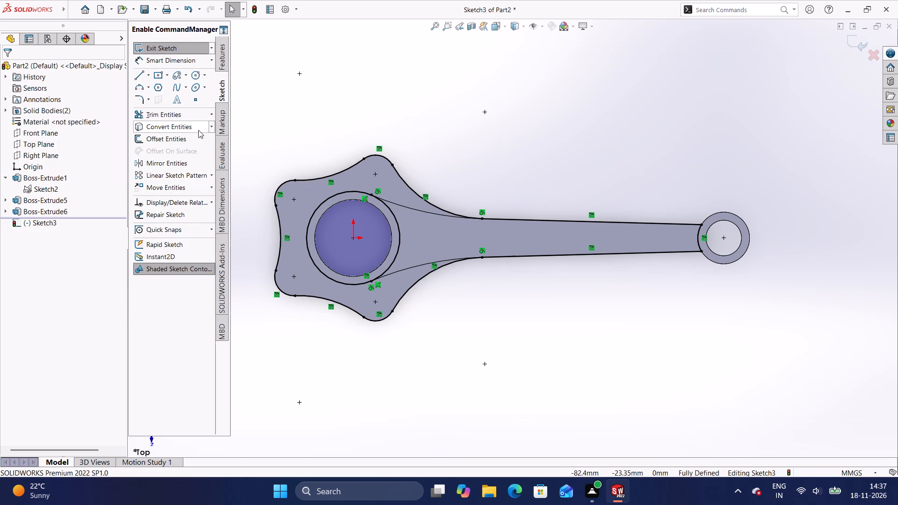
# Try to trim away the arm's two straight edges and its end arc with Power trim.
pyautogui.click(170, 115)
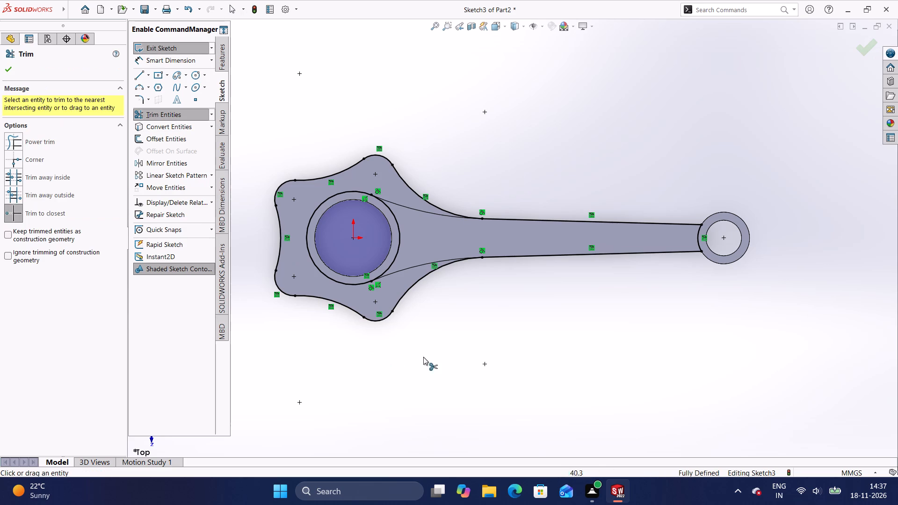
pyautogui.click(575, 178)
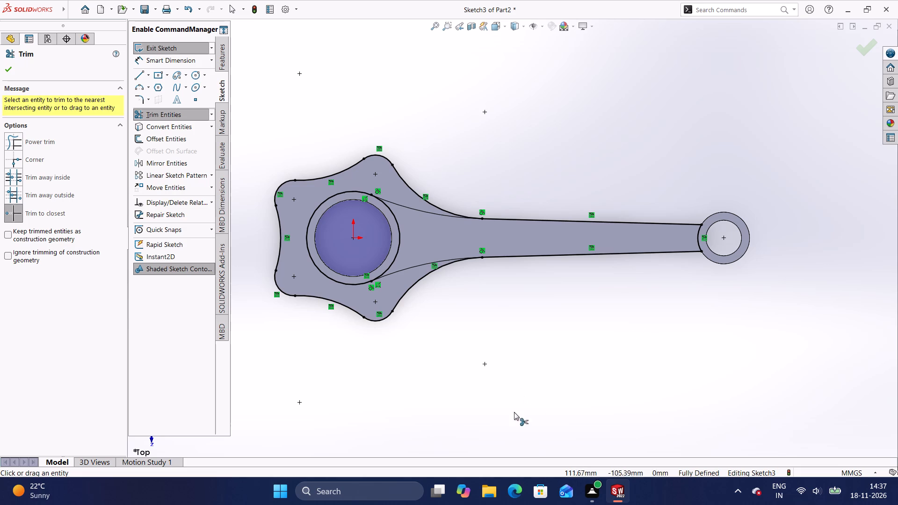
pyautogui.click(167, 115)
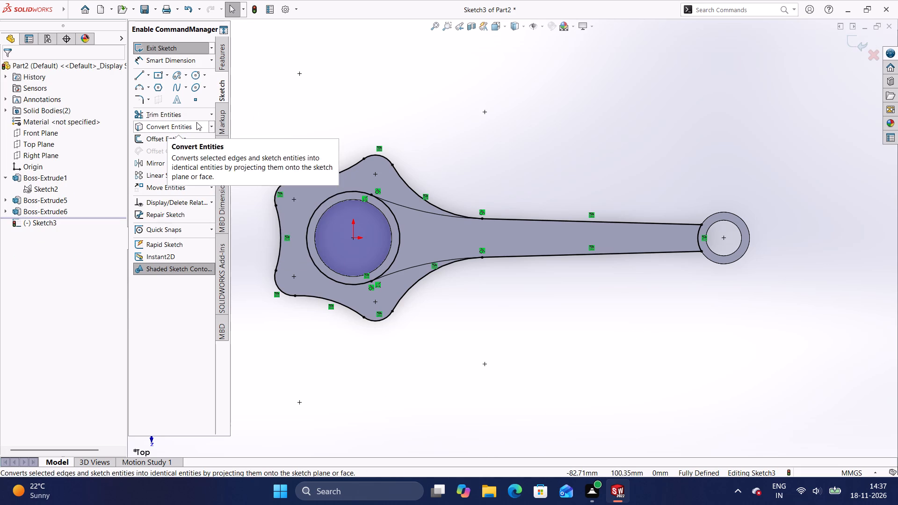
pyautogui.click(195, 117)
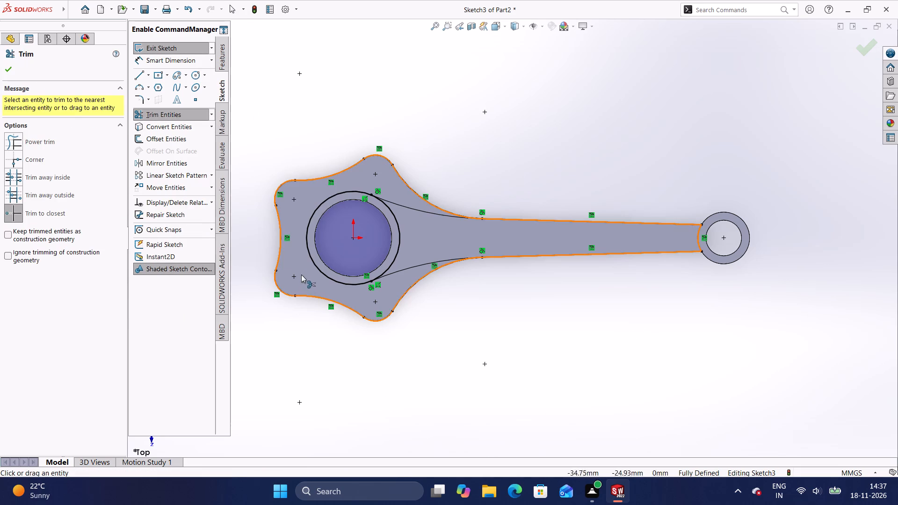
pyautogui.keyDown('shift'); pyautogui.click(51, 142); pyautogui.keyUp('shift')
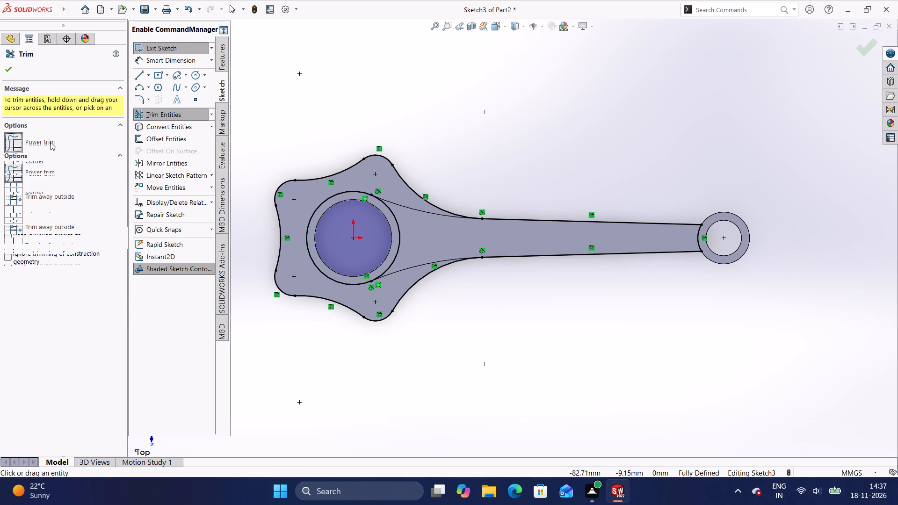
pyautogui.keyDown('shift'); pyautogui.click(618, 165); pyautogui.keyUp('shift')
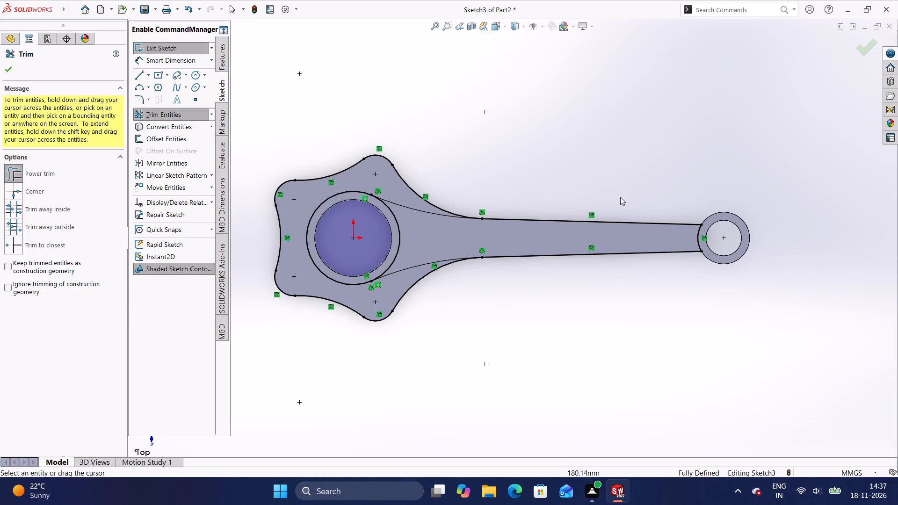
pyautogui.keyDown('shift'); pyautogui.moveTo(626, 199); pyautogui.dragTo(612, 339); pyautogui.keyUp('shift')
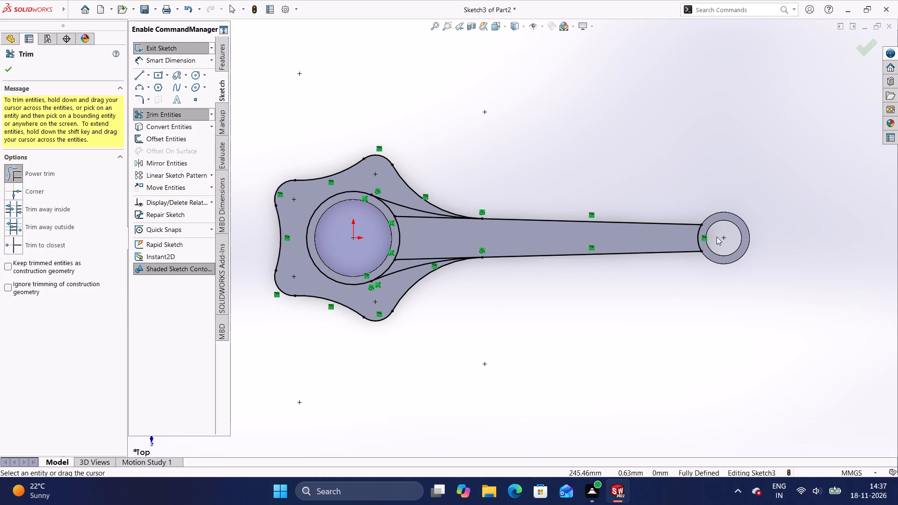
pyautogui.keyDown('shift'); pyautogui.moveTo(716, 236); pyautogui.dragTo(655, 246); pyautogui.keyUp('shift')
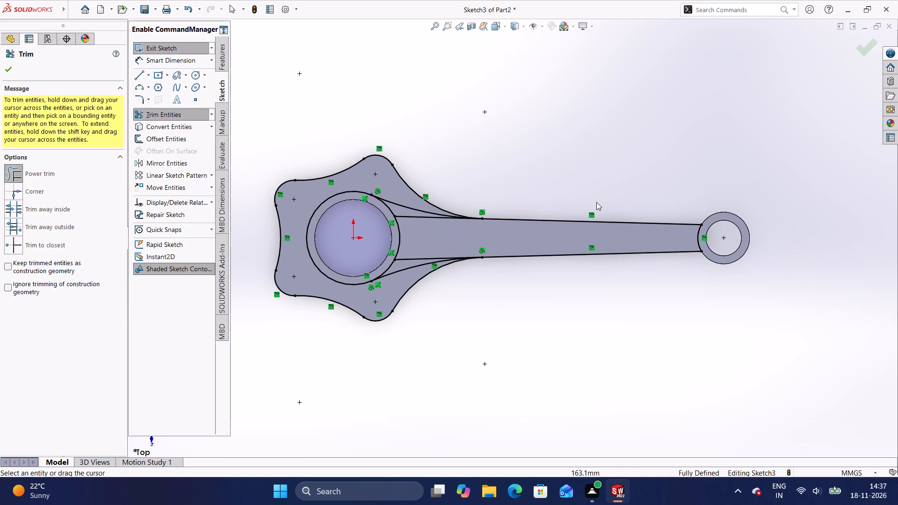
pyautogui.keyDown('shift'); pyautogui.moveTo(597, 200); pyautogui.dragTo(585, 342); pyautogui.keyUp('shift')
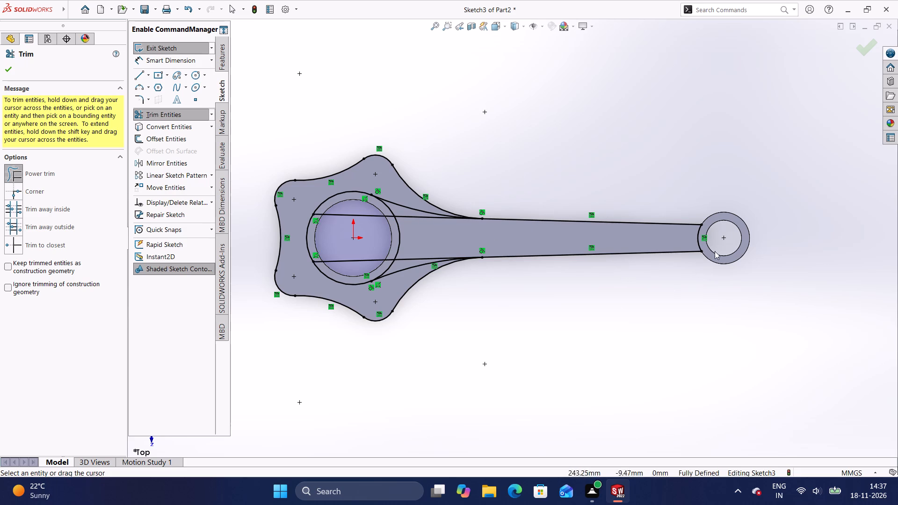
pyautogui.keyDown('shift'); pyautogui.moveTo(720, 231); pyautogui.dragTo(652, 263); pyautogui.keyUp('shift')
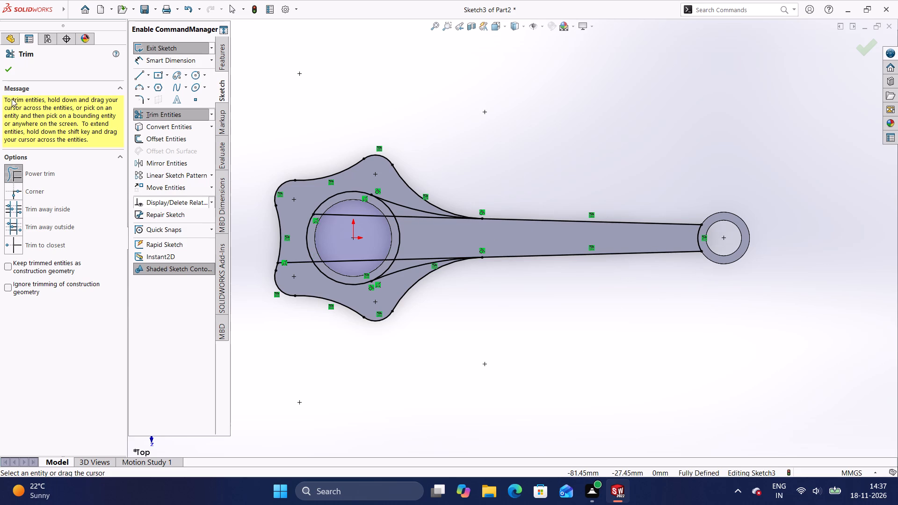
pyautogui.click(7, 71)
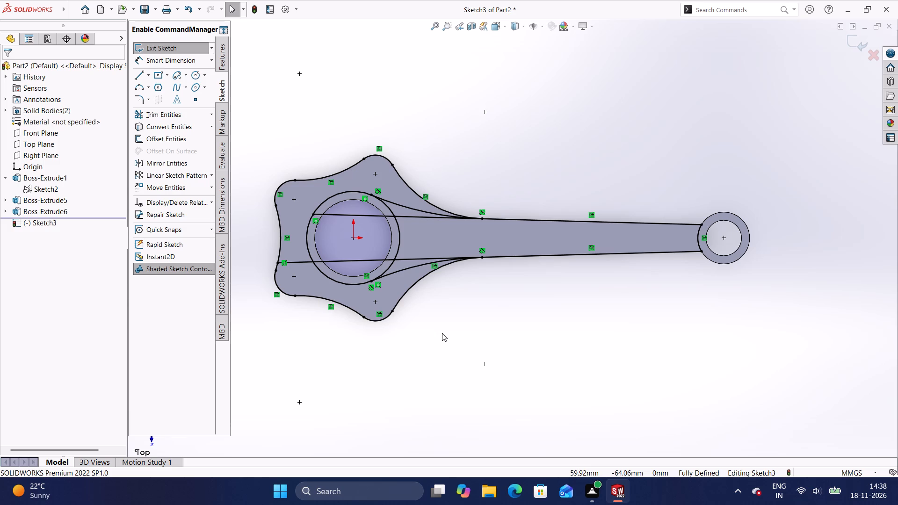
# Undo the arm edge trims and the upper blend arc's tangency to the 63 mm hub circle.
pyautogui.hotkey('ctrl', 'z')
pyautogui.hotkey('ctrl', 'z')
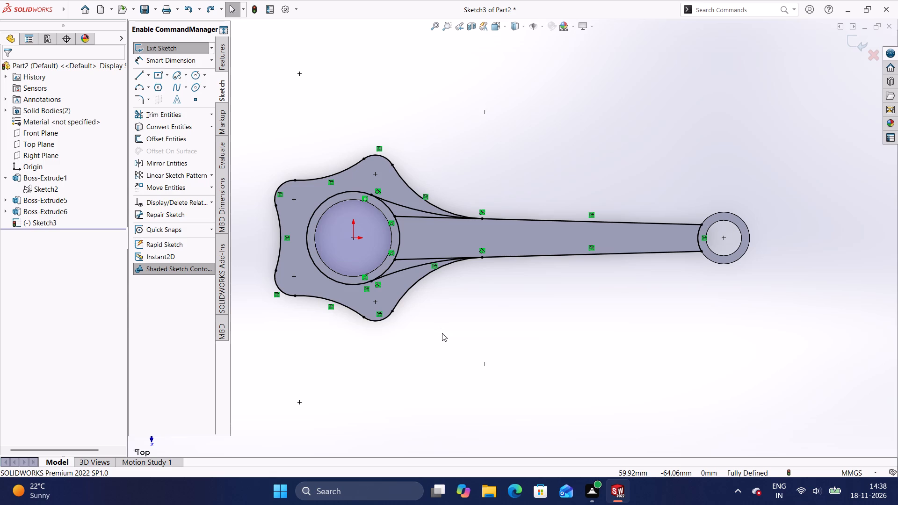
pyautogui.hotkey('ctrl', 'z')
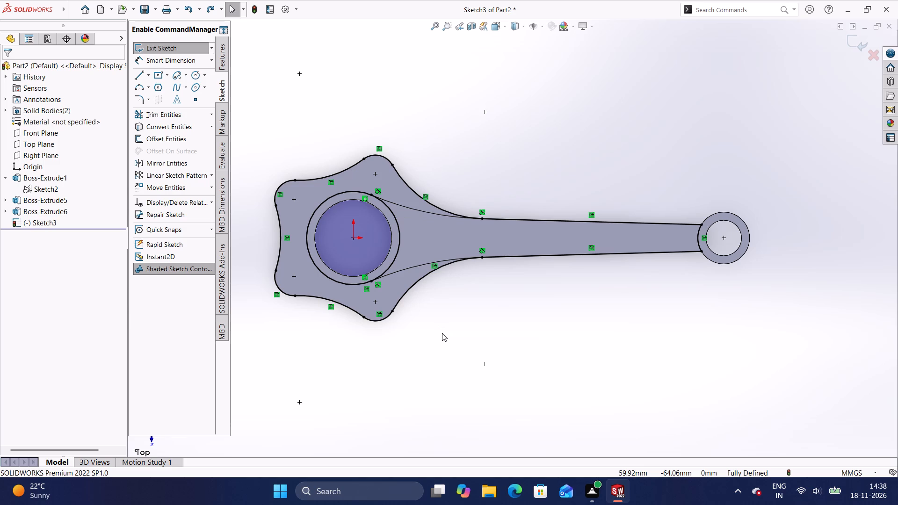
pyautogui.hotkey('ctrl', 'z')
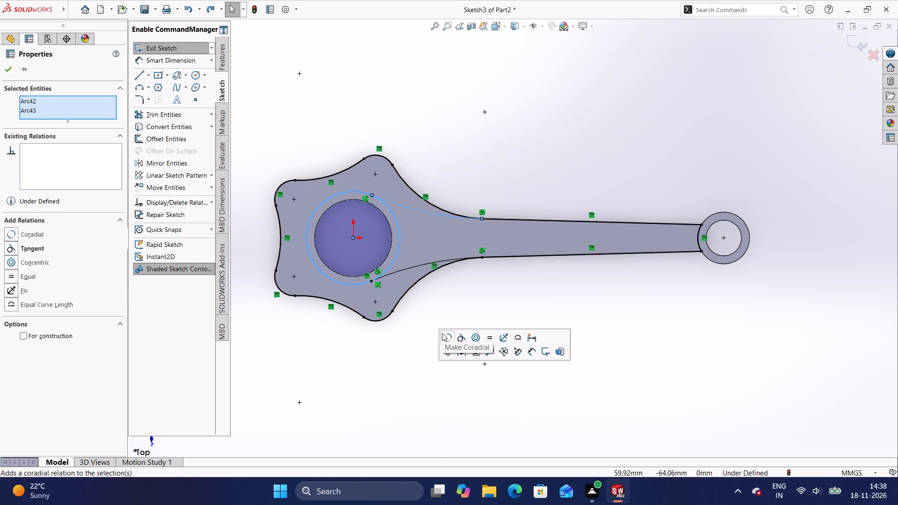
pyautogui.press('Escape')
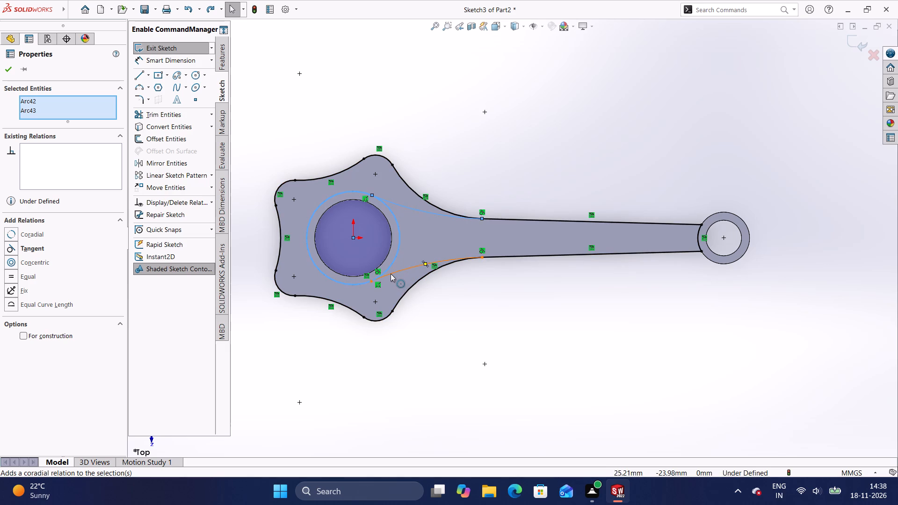
# Make the upper blend arc tangent to the 63 mm hub circle.
pyautogui.keyDown('shift'); pyautogui.click(365, 282); pyautogui.keyUp('shift')
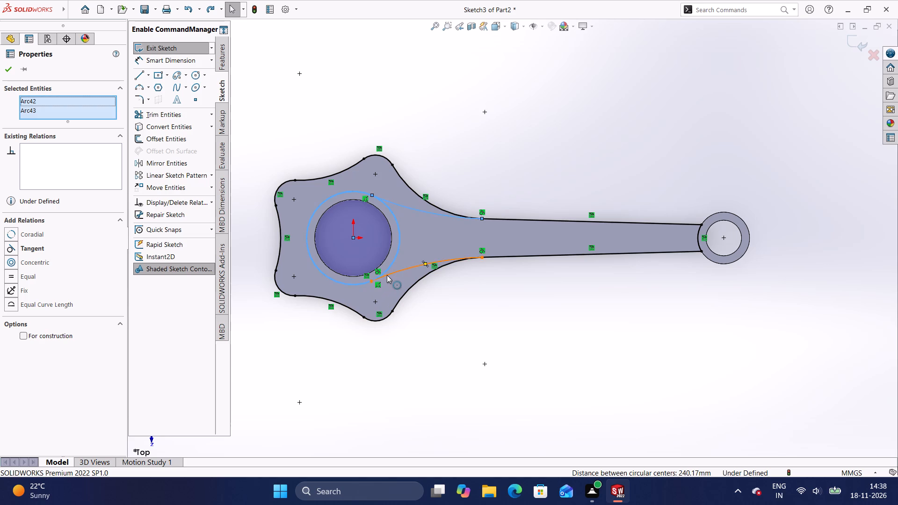
pyautogui.keyDown('shift'); pyautogui.click(387, 274); pyautogui.keyUp('shift')
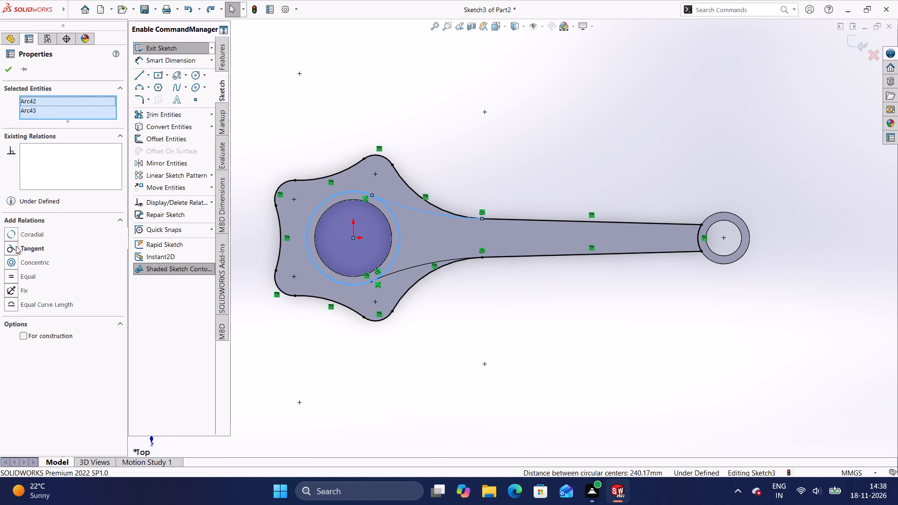
pyautogui.keyDown('shift'); pyautogui.click(13, 247); pyautogui.keyUp('shift')
pyautogui.click(293, 369)
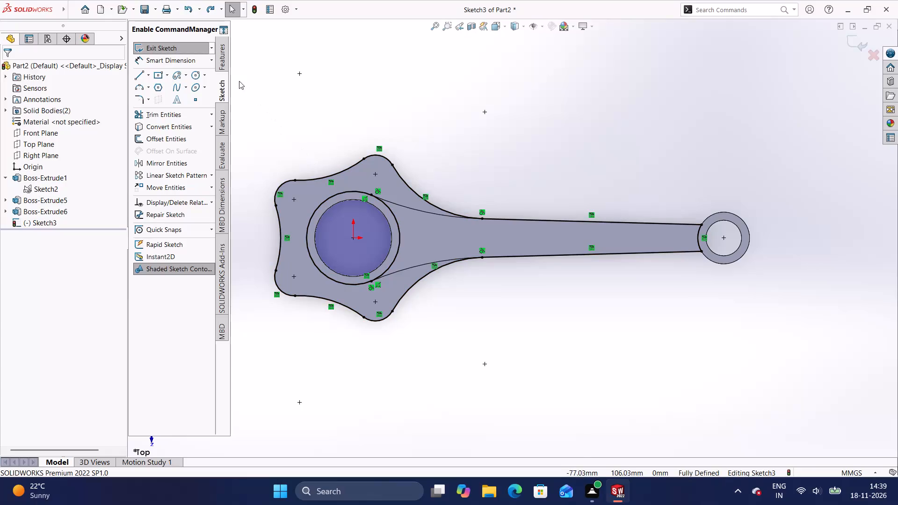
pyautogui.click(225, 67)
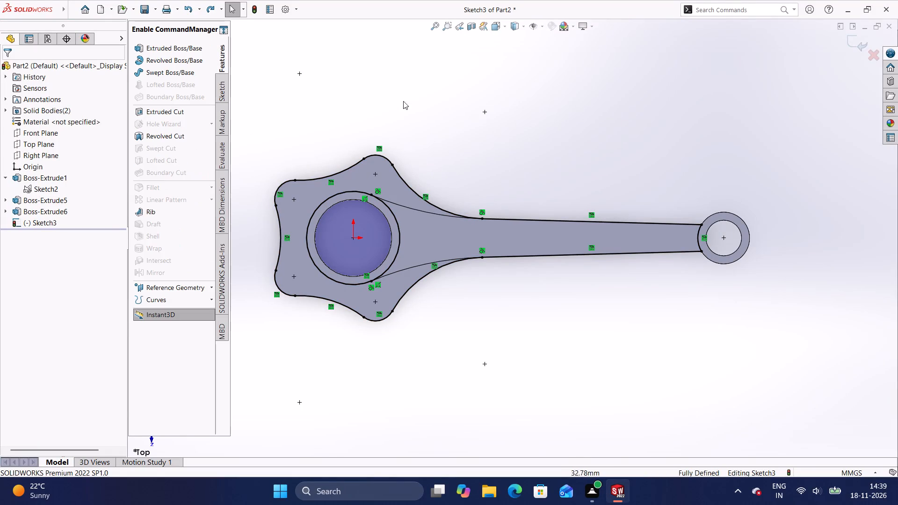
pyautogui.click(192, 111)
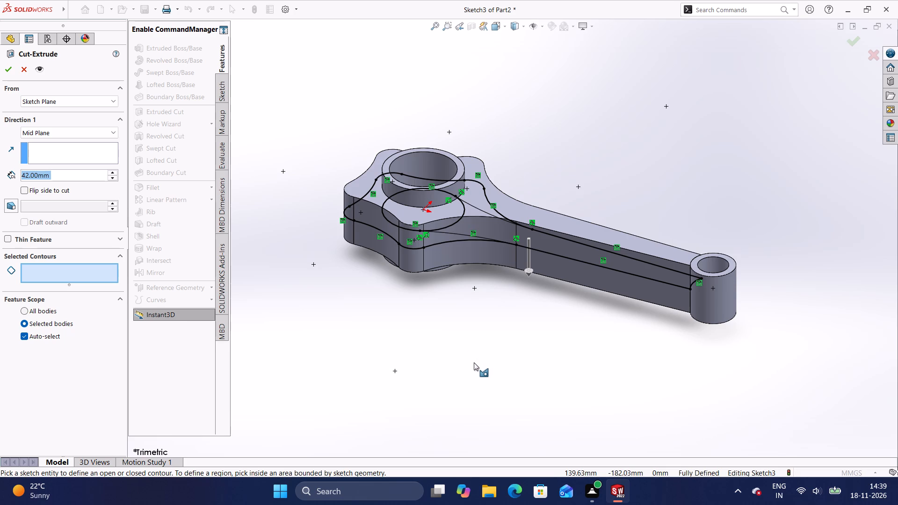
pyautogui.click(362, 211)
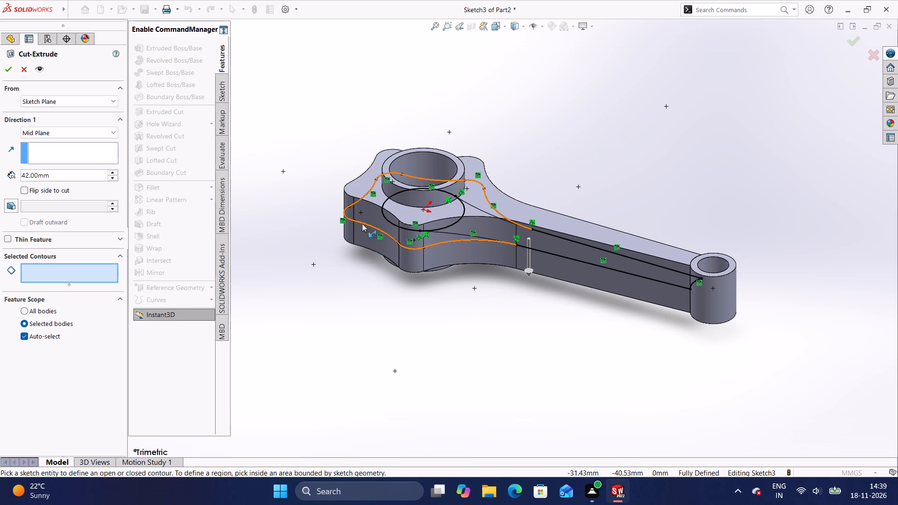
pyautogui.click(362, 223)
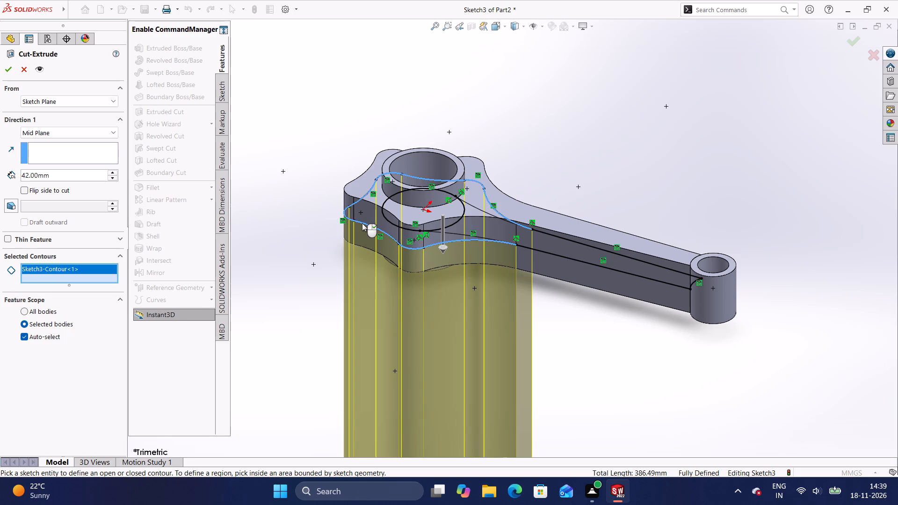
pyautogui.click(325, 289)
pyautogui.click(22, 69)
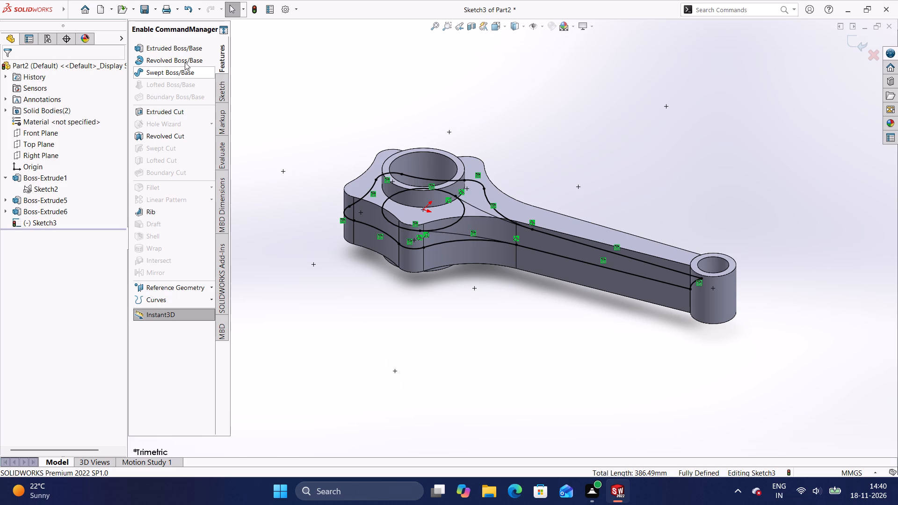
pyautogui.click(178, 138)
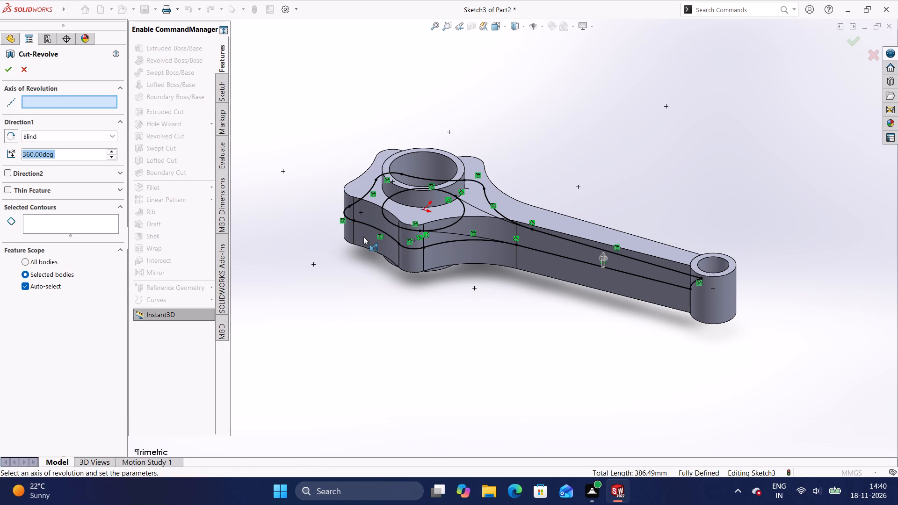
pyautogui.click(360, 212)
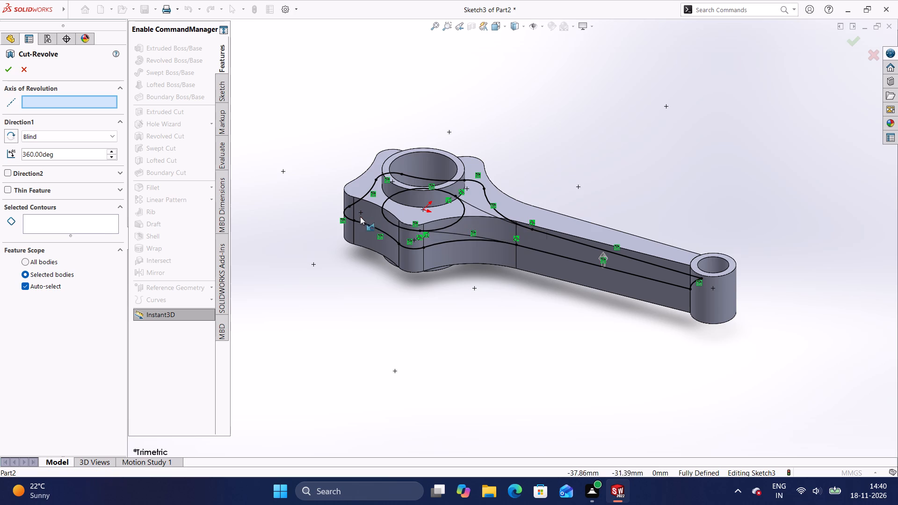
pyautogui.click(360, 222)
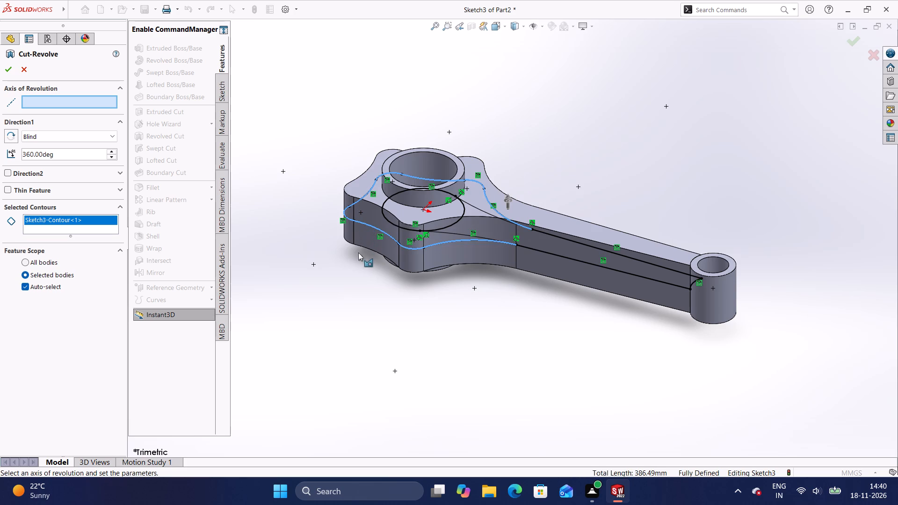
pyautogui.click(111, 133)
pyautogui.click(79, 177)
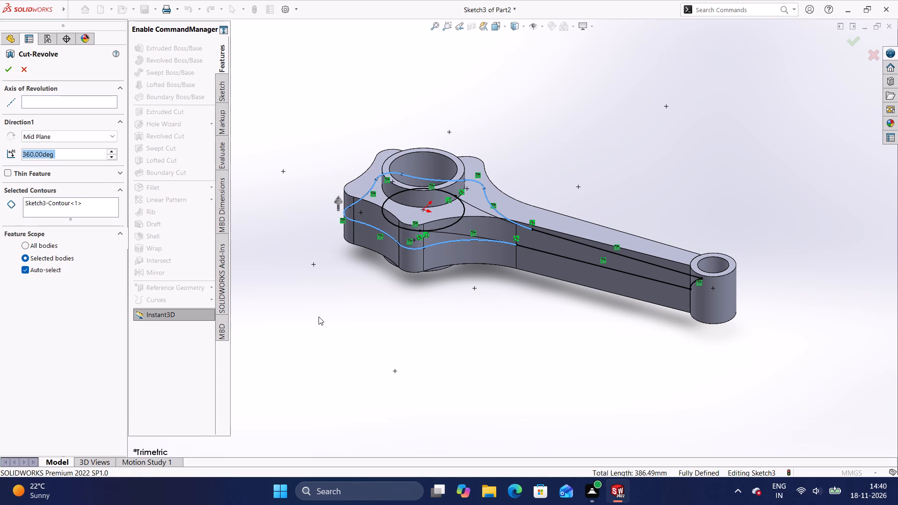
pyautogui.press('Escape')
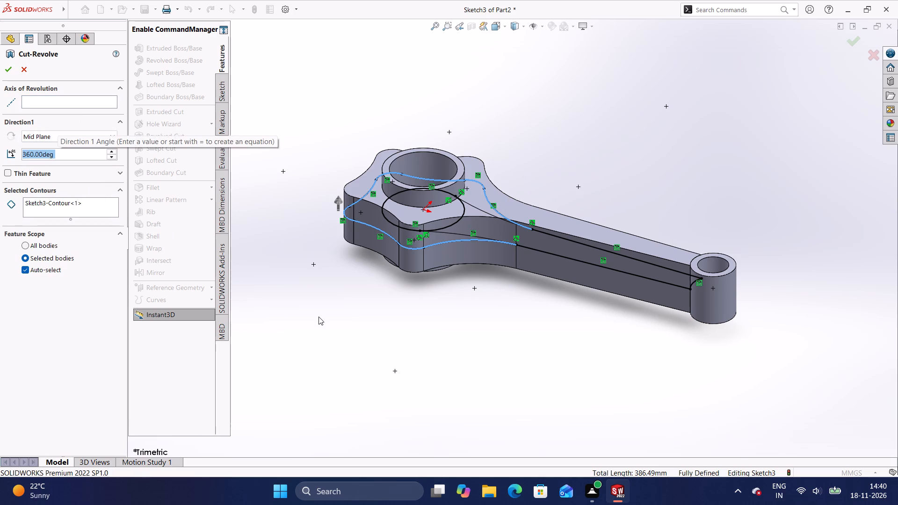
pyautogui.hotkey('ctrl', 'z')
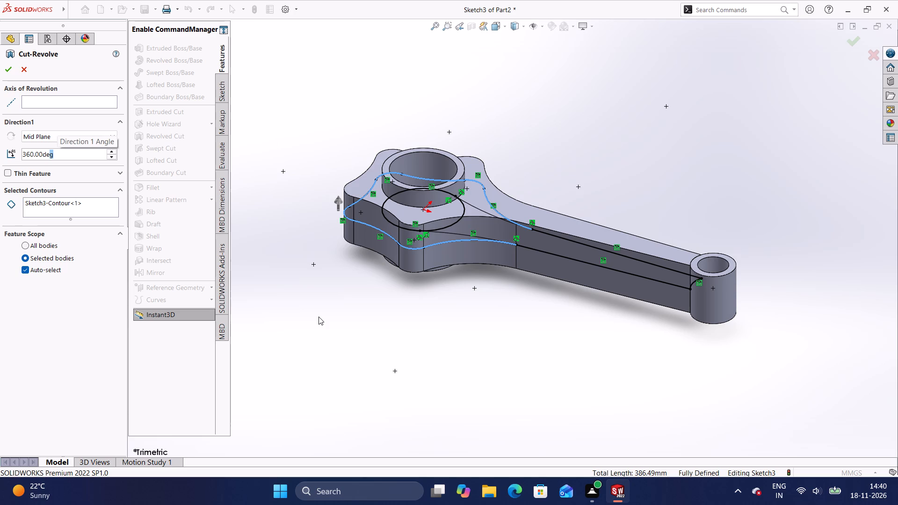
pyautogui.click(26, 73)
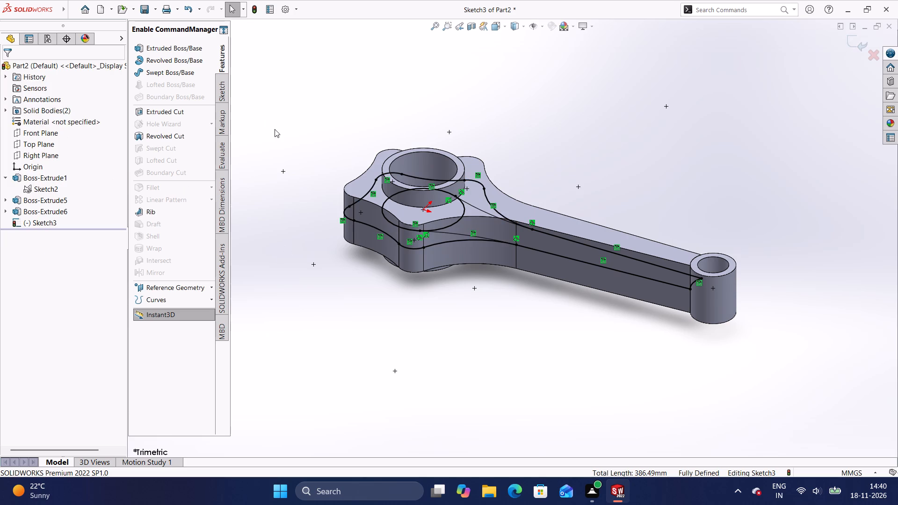
# Cut the lobed hub region between the outer profile, hub circle and blend arcs with a Mid Plane Extruded Cut 28 mm deep.
pyautogui.click(185, 112)
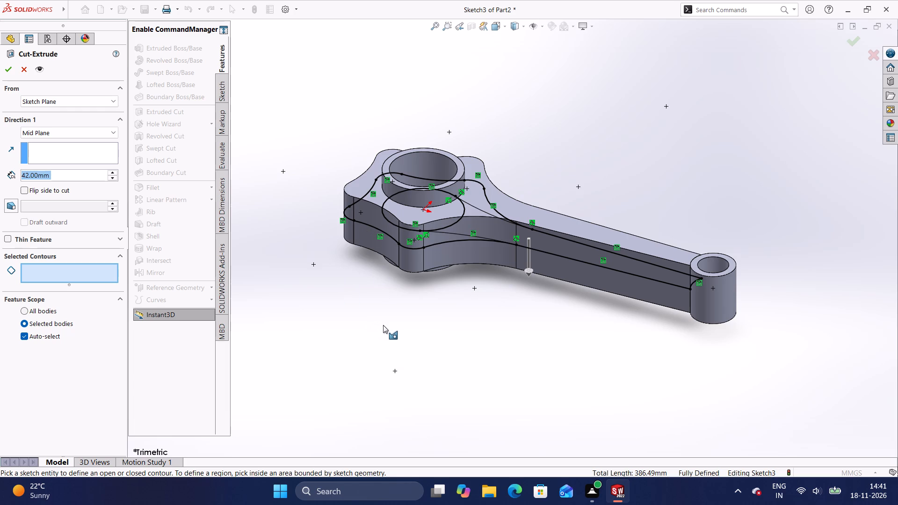
pyautogui.click(368, 217)
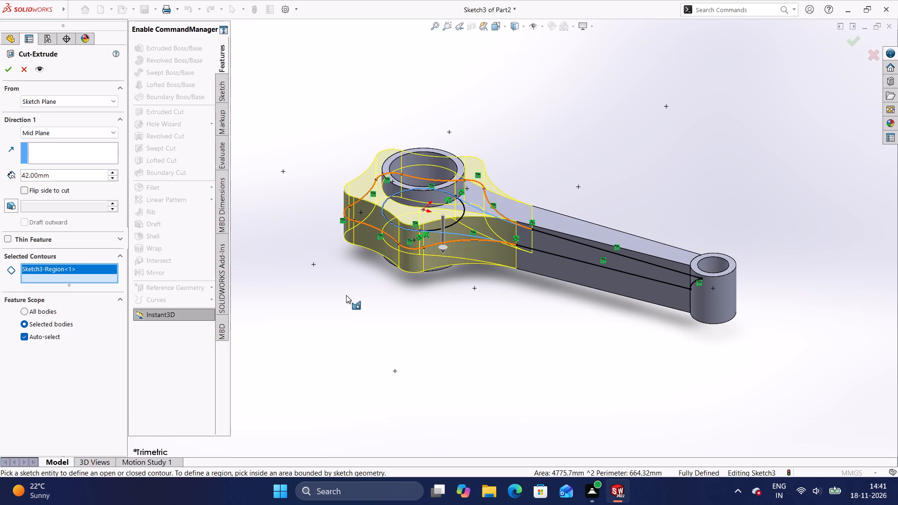
pyautogui.click(116, 135)
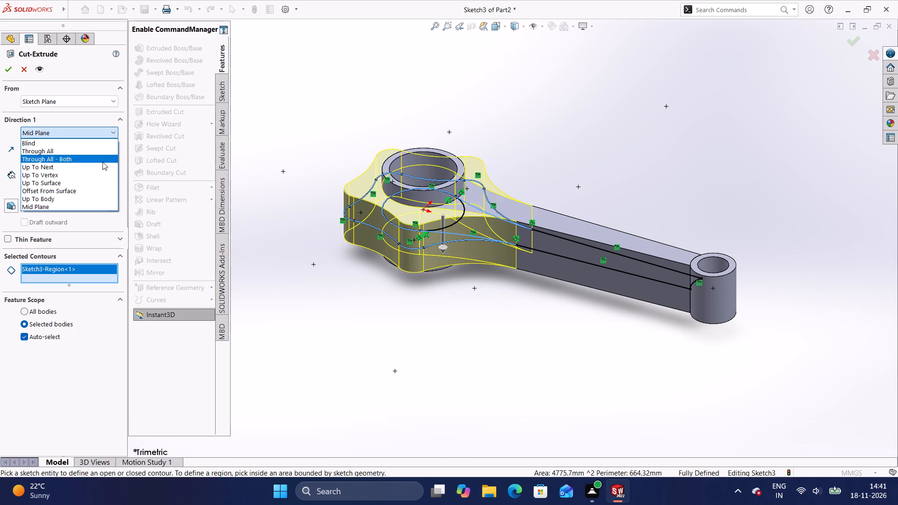
pyautogui.click(80, 205)
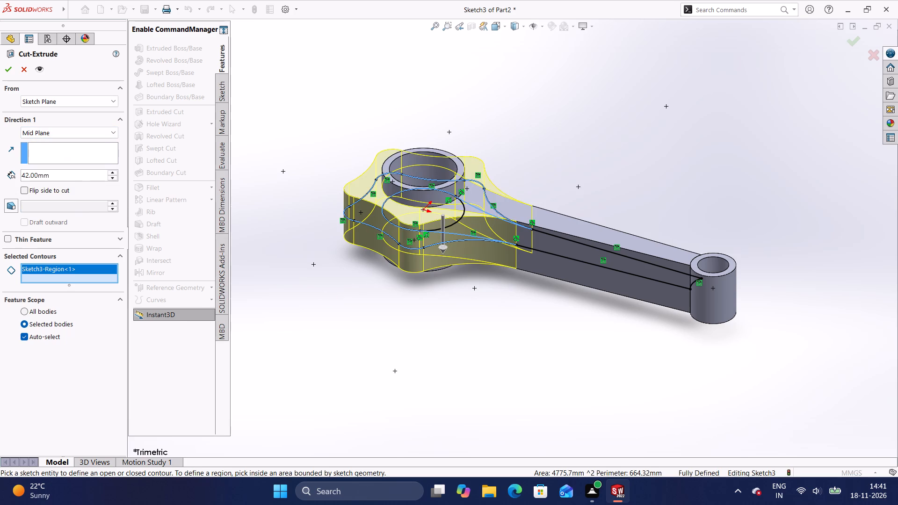
pyautogui.click(76, 176)
pyautogui.press('BackSpace')
pyautogui.press('BackSpace')
pyautogui.press('BackSpace')
pyautogui.press('BackSpace')
pyautogui.press('BackSpace')
pyautogui.press('BackSpace')
pyautogui.press('BackSpace')
pyautogui.press('BackSpace')
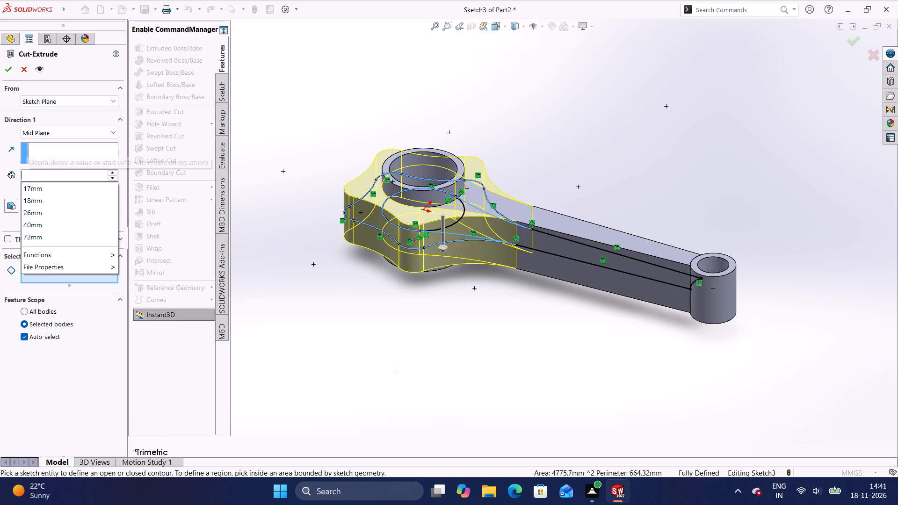
pyautogui.write('28')
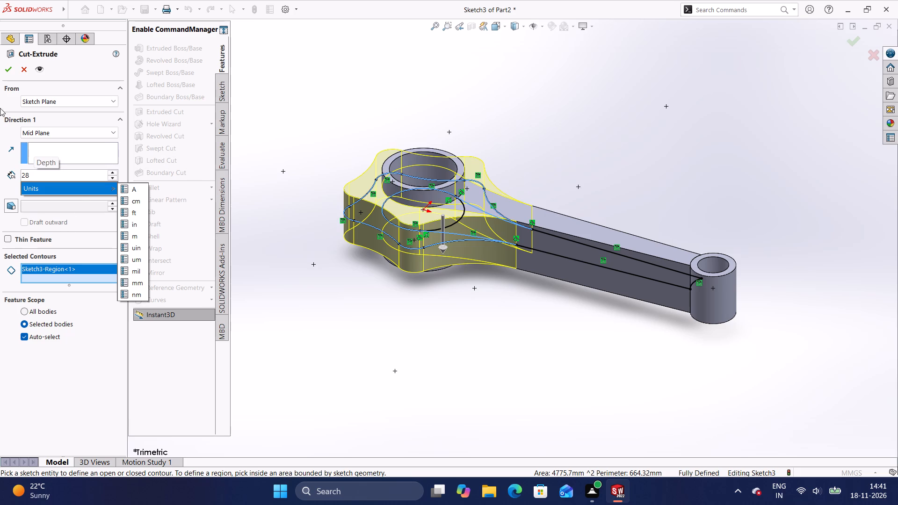
pyautogui.click(5, 66)
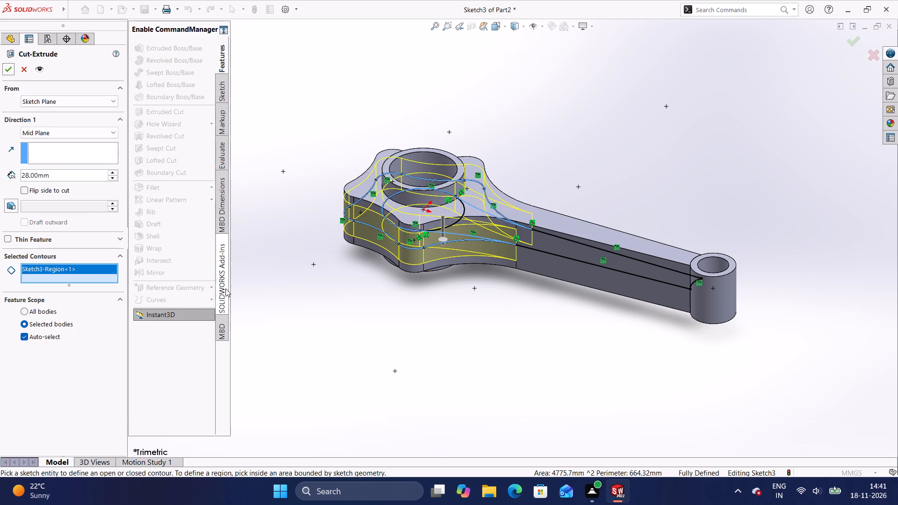
pyautogui.click(295, 319)
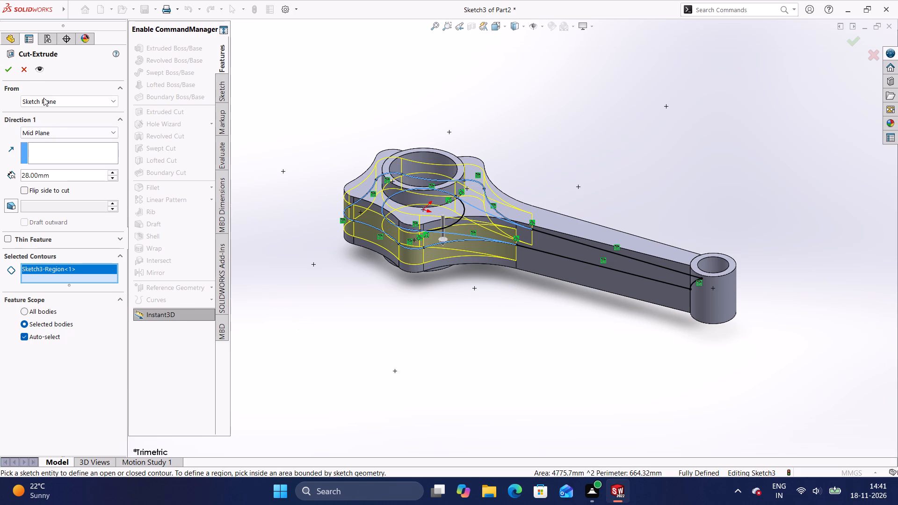
pyautogui.click(10, 73)
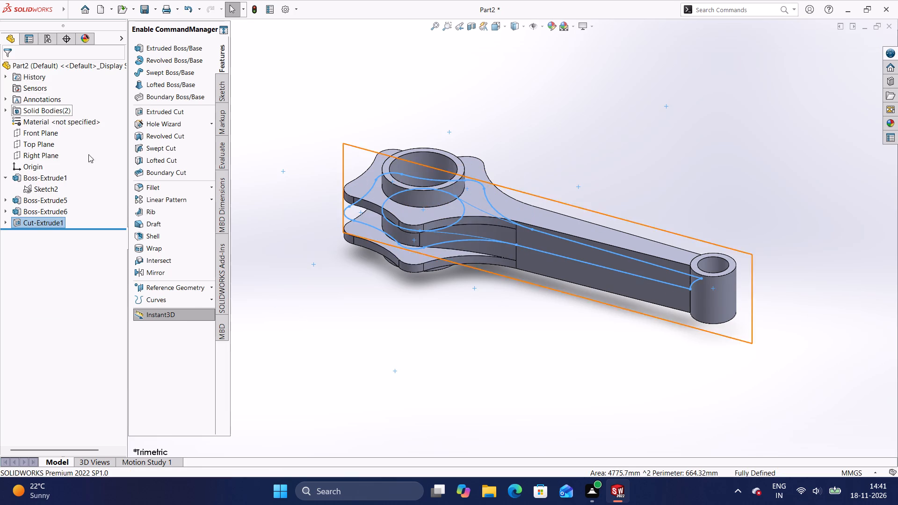
pyautogui.click(341, 379)
# Start a Hole Wizard feature with the plain Hole type, ANSI Metric standard and Drill sizes.
pyautogui.keyDown('shift'); pyautogui.moveTo(384, 393); pyautogui.dragTo(404, 349, button='middle'); pyautogui.keyUp('shift')
pyautogui.scroll(-6, 404, 349)
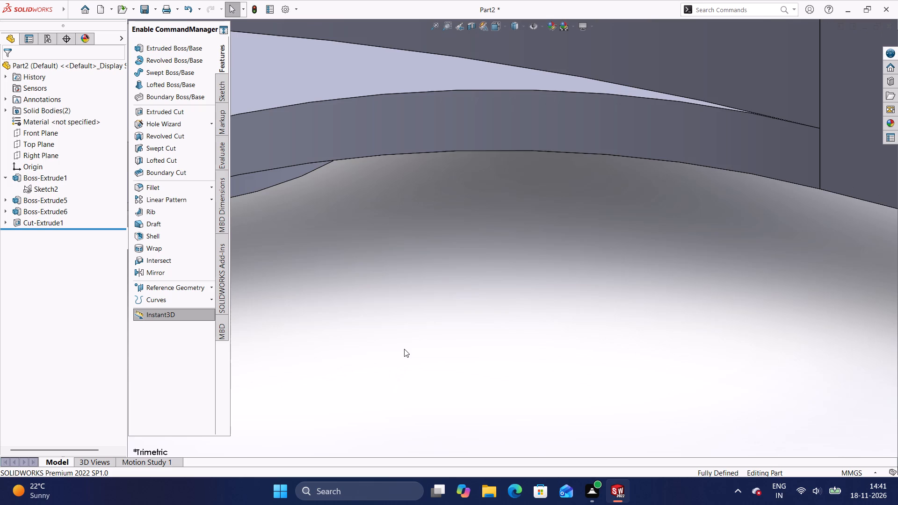
pyautogui.scroll(12, 404, 349)
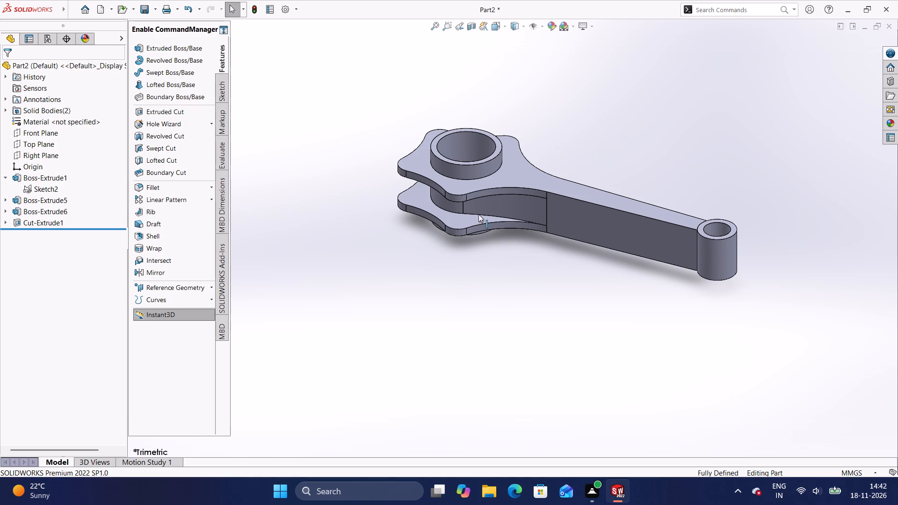
pyautogui.scroll(-4, 482, 129)
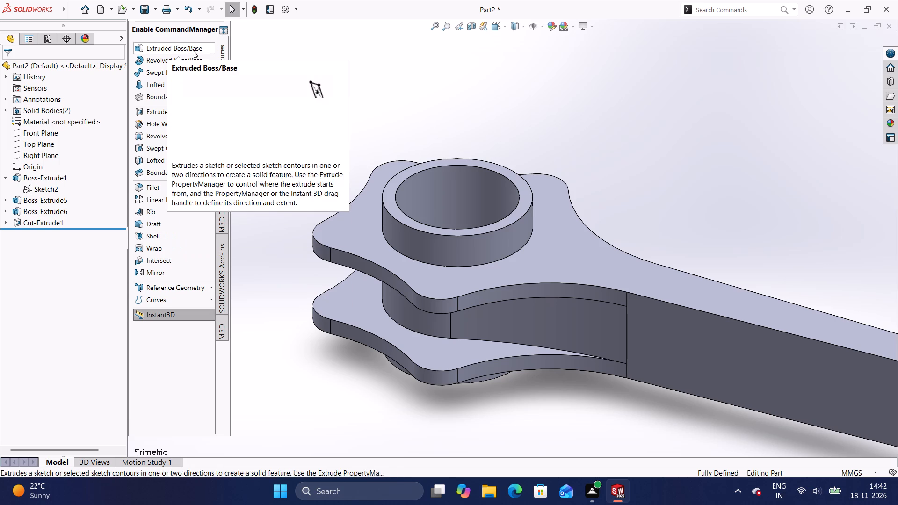
pyautogui.click(224, 62)
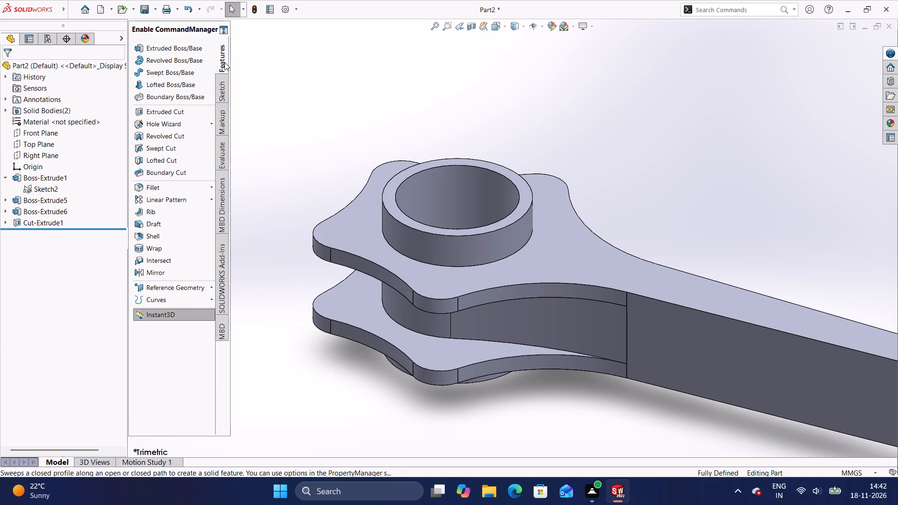
pyautogui.click(181, 125)
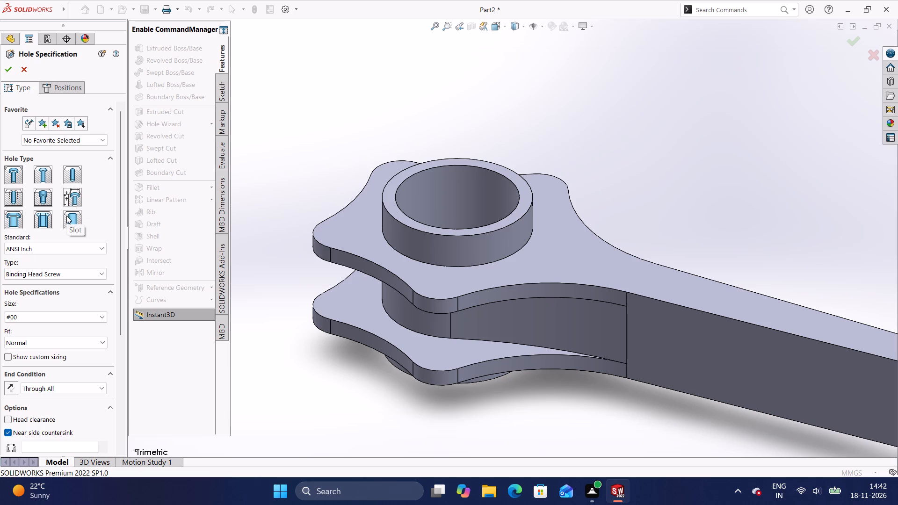
pyautogui.click(73, 179)
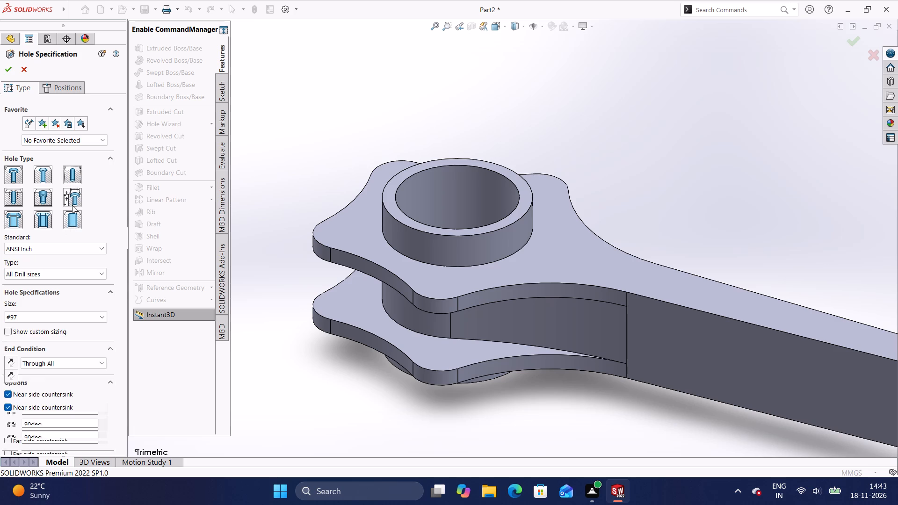
pyautogui.click(71, 245)
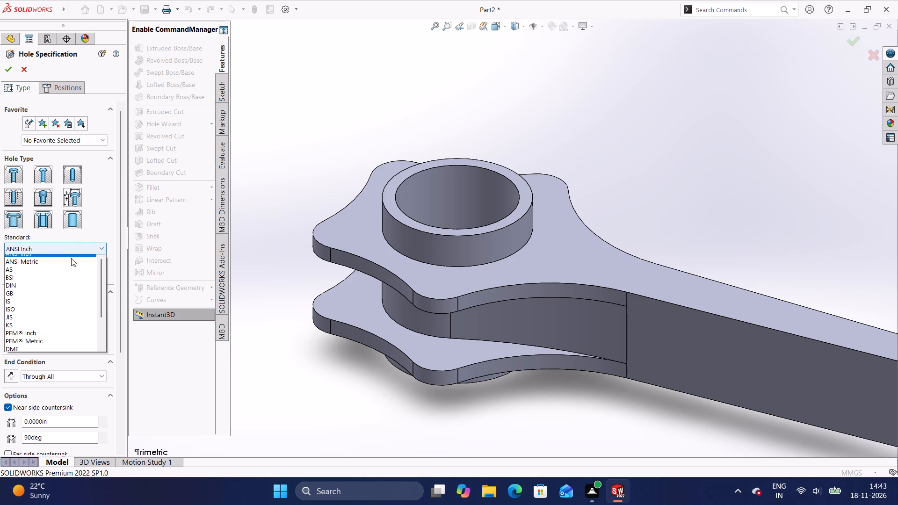
pyautogui.click(64, 268)
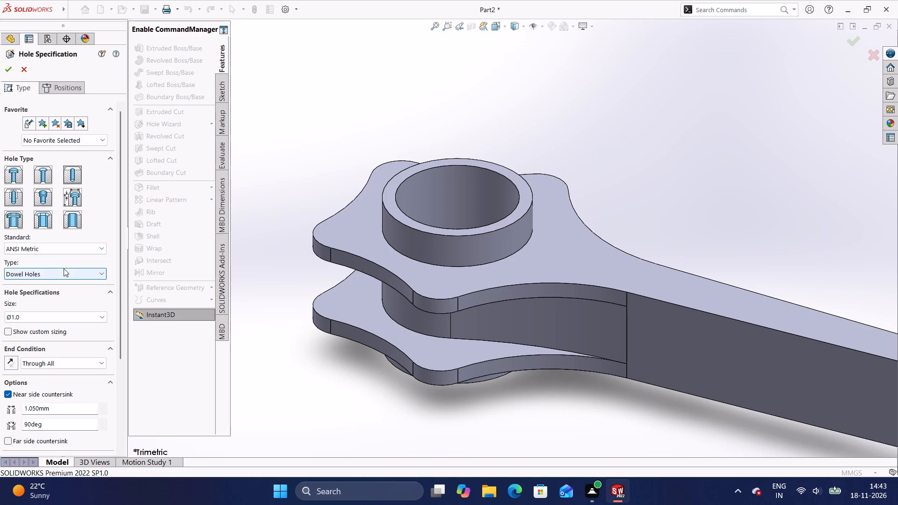
pyautogui.click(94, 274)
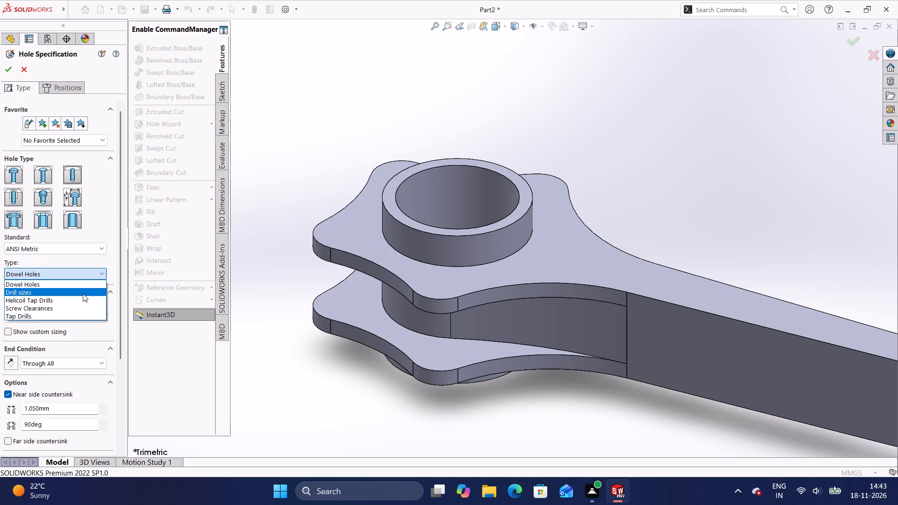
pyautogui.click(83, 294)
# Set the hole size to Ø10.0 with a Through All end condition.
pyautogui.click(88, 317)
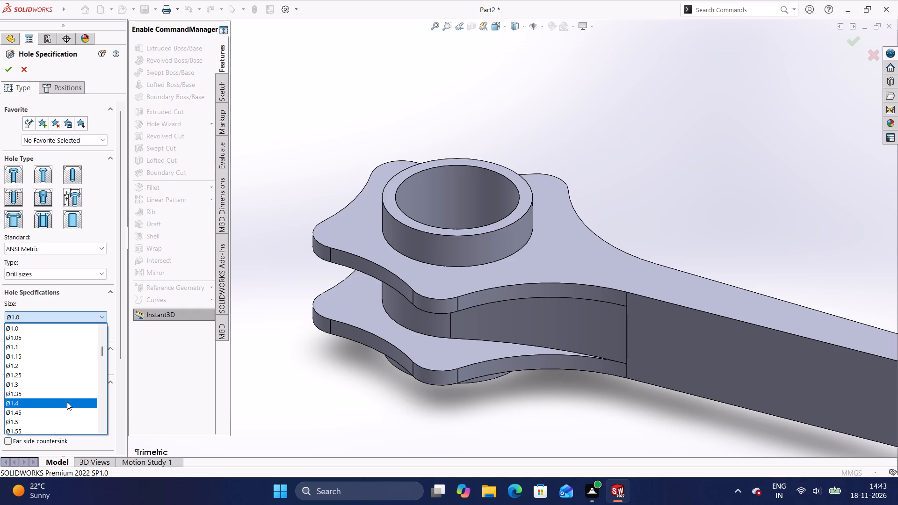
pyautogui.scroll(-4, 67, 402)
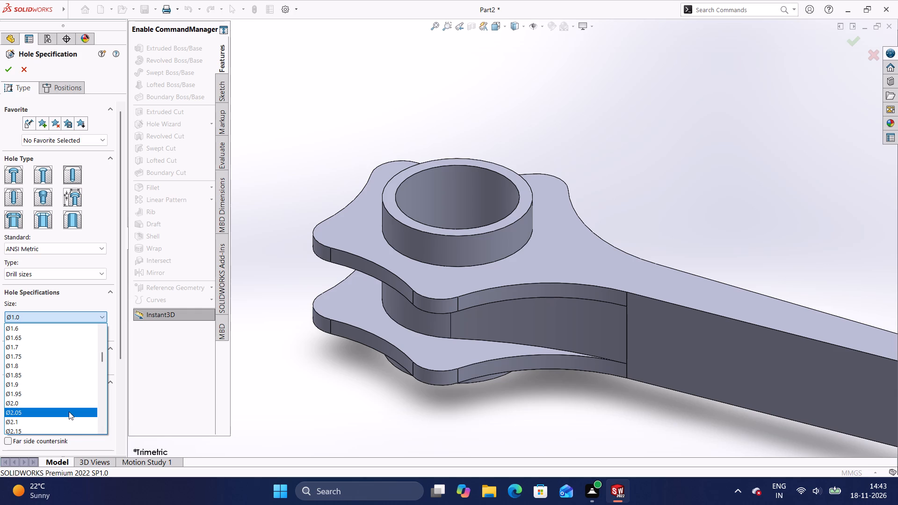
pyautogui.scroll(-9, 69, 411)
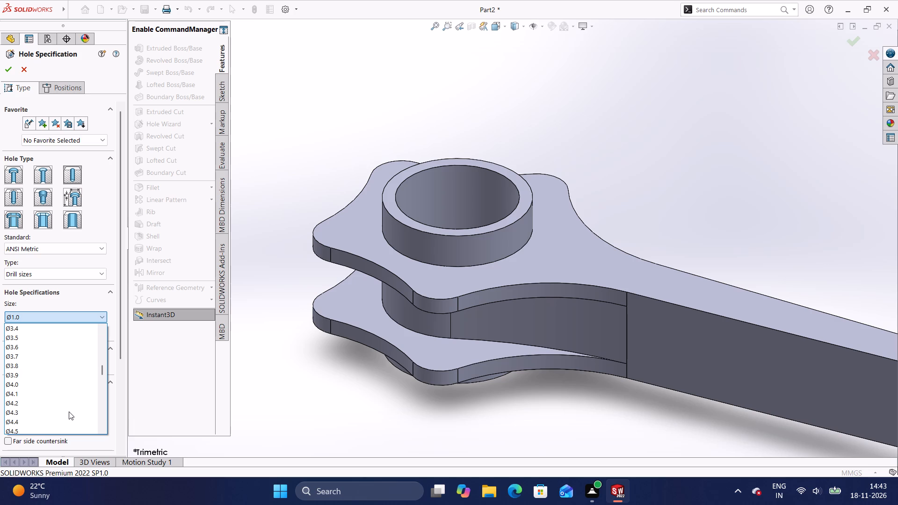
pyautogui.scroll(-18, 69, 411)
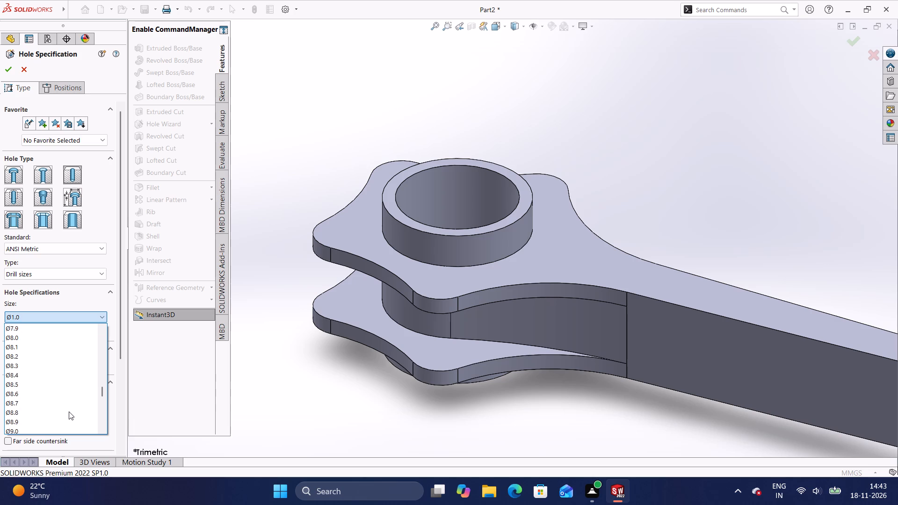
pyautogui.scroll(-6, 69, 411)
pyautogui.scroll(6, 65, 394)
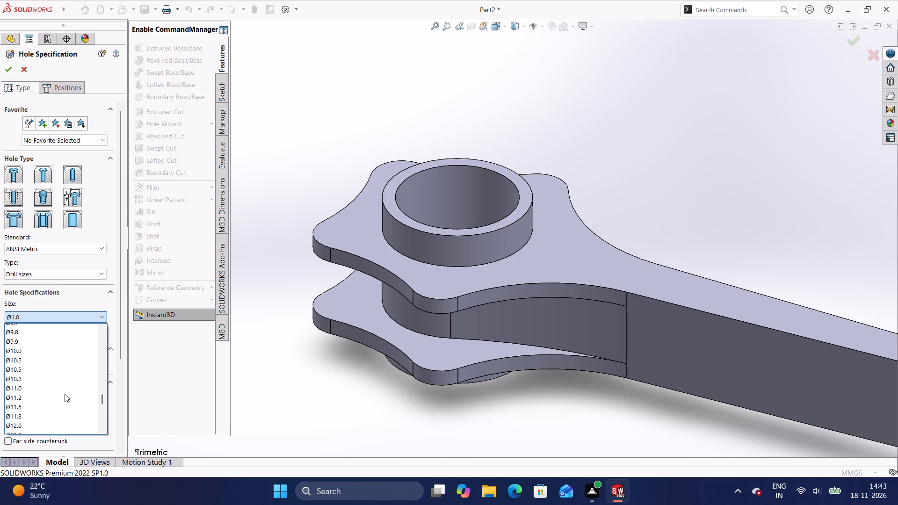
pyautogui.scroll(1, 65, 394)
pyautogui.scroll(-2, 65, 394)
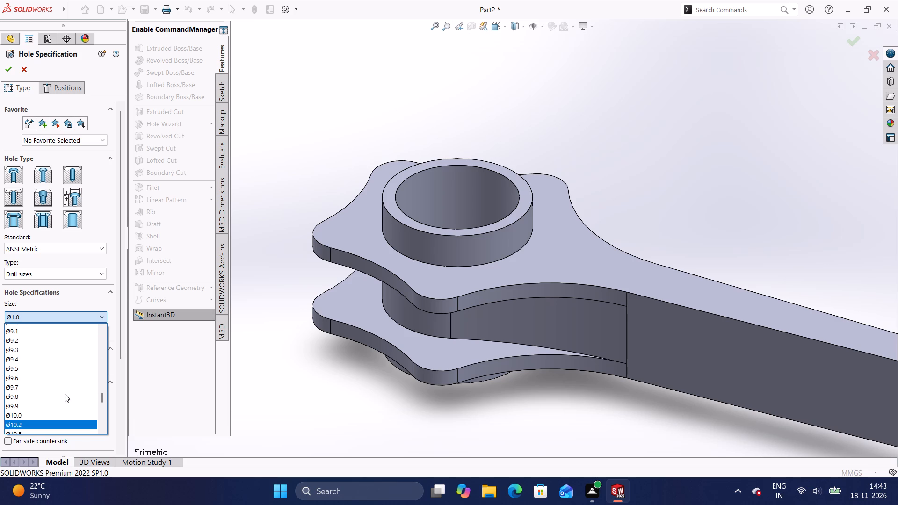
pyautogui.click(53, 411)
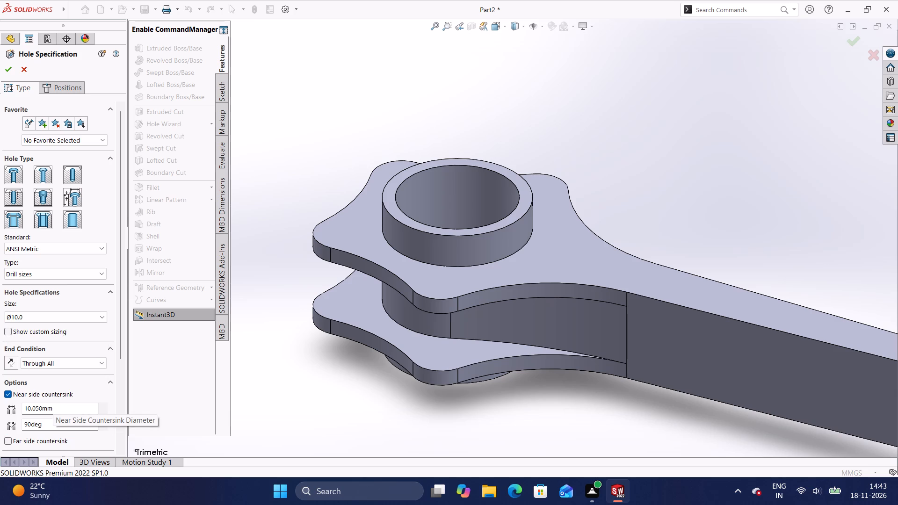
pyautogui.click(75, 365)
pyautogui.click(71, 382)
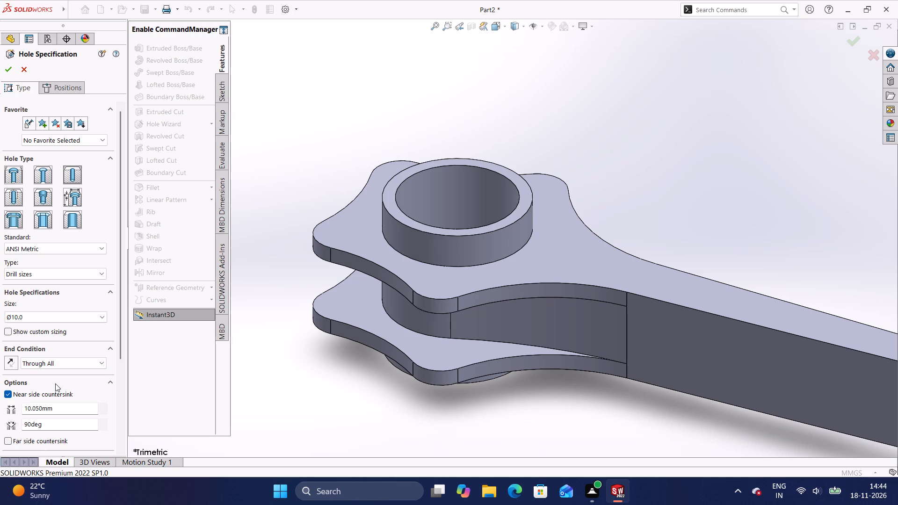
pyautogui.scroll(-4, 55, 383)
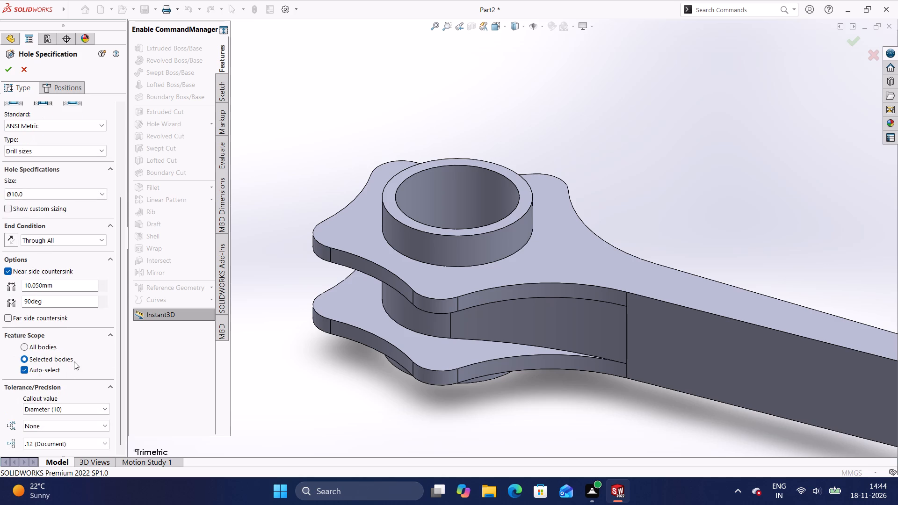
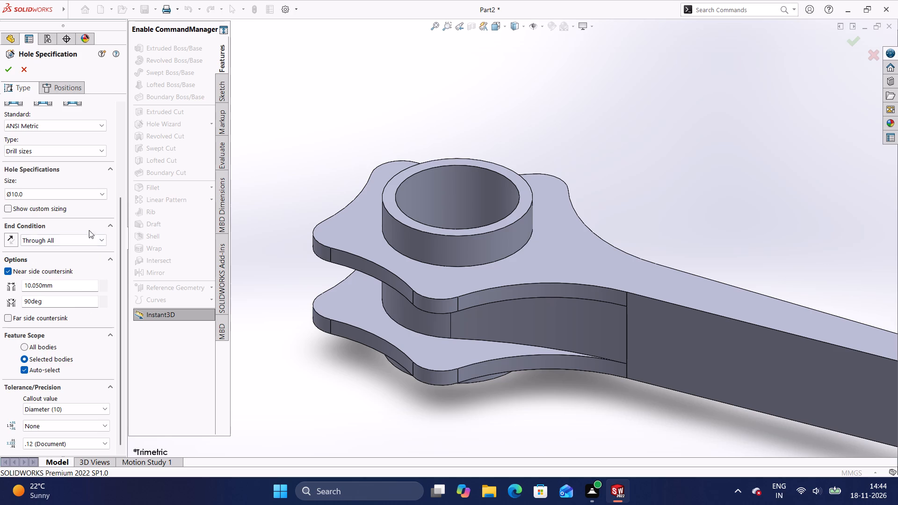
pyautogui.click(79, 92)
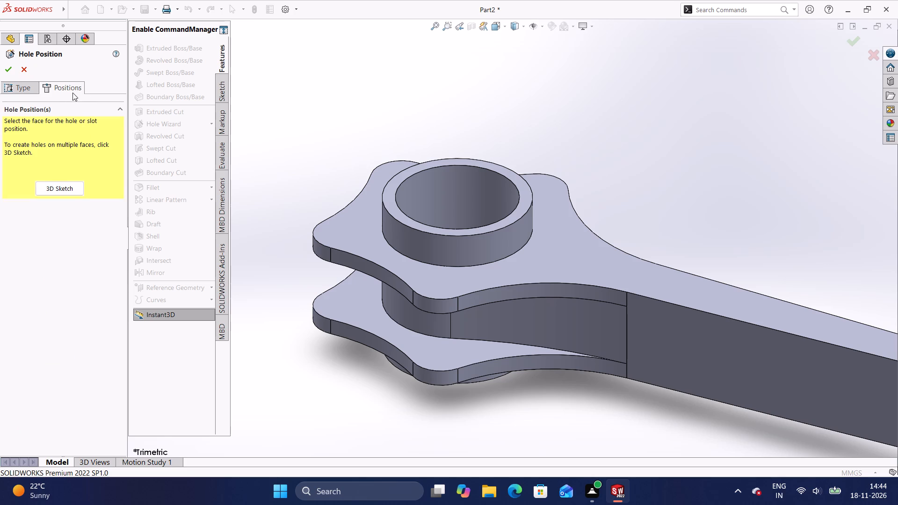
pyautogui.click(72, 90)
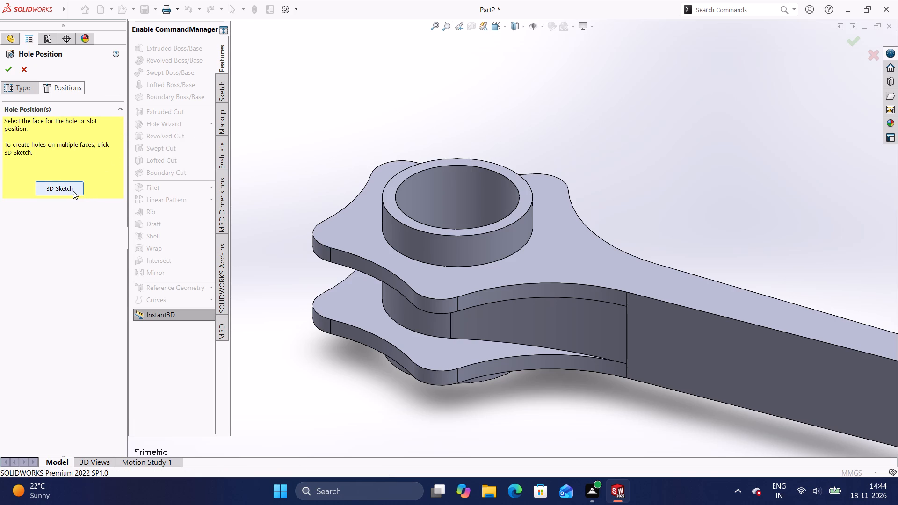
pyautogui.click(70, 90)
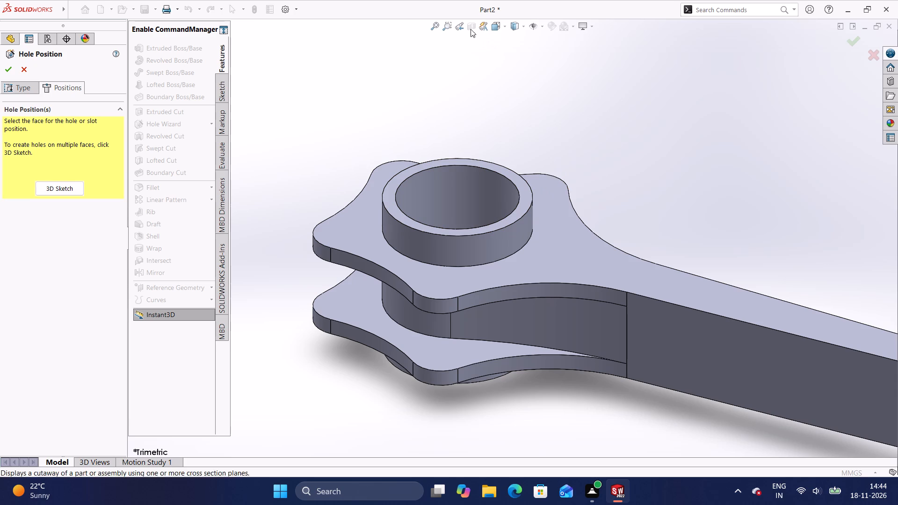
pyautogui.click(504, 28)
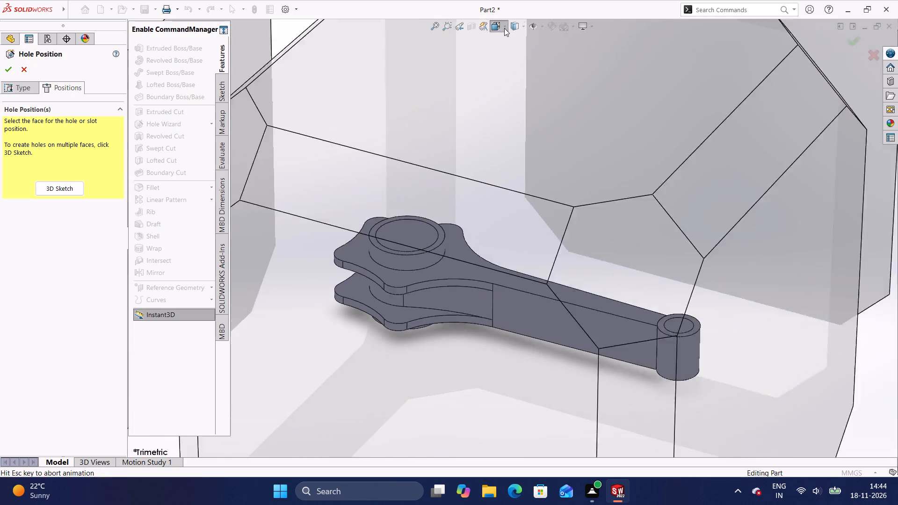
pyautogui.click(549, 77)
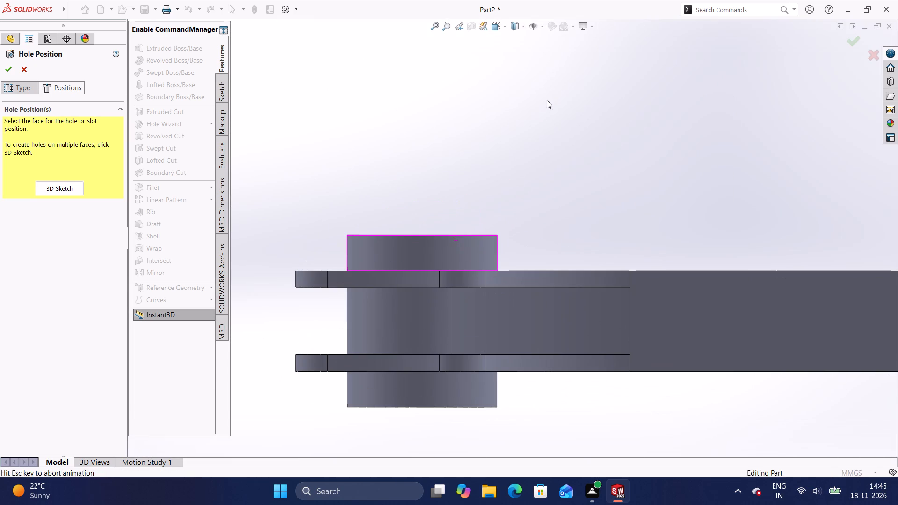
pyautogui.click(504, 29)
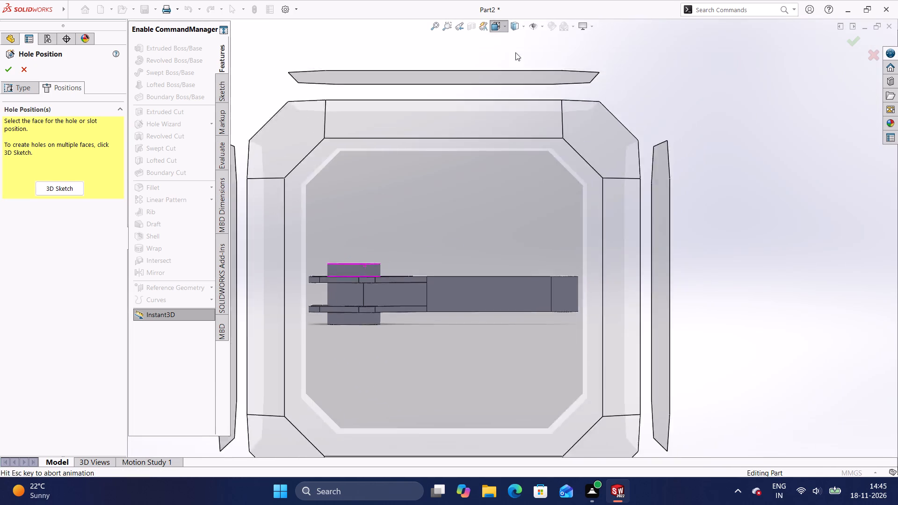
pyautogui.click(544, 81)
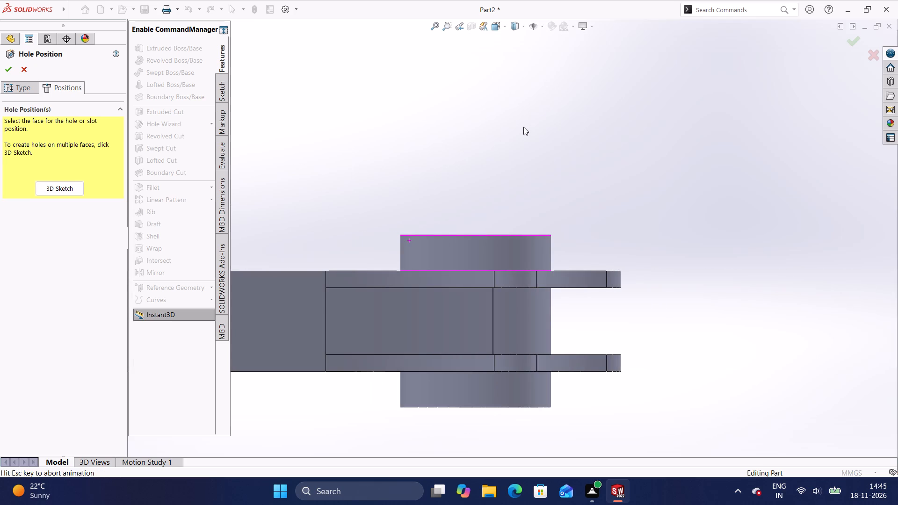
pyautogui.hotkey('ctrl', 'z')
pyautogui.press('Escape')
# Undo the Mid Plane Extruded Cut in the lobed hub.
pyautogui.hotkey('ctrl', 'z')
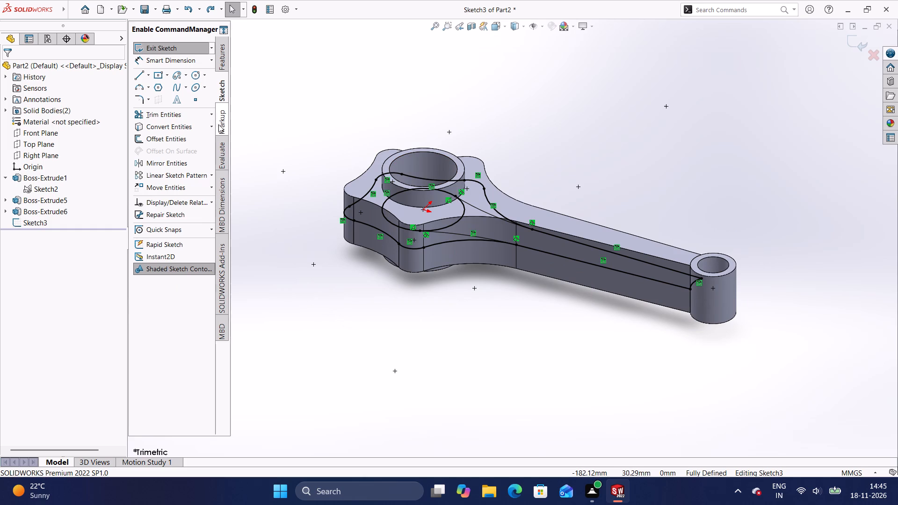
# Cut the lobed hub region outside the hub circle again with a Mid Plane Extruded Cut 28 mm deep.
pyautogui.click(224, 66)
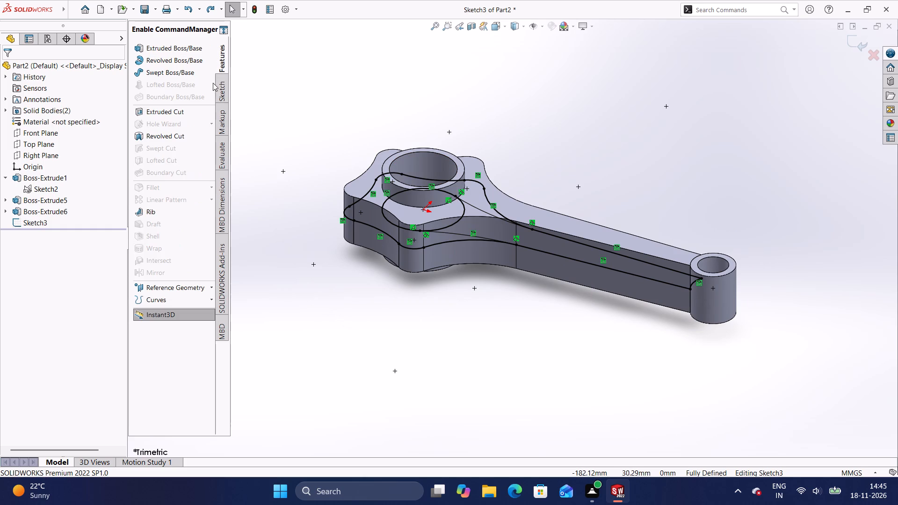
pyautogui.click(178, 113)
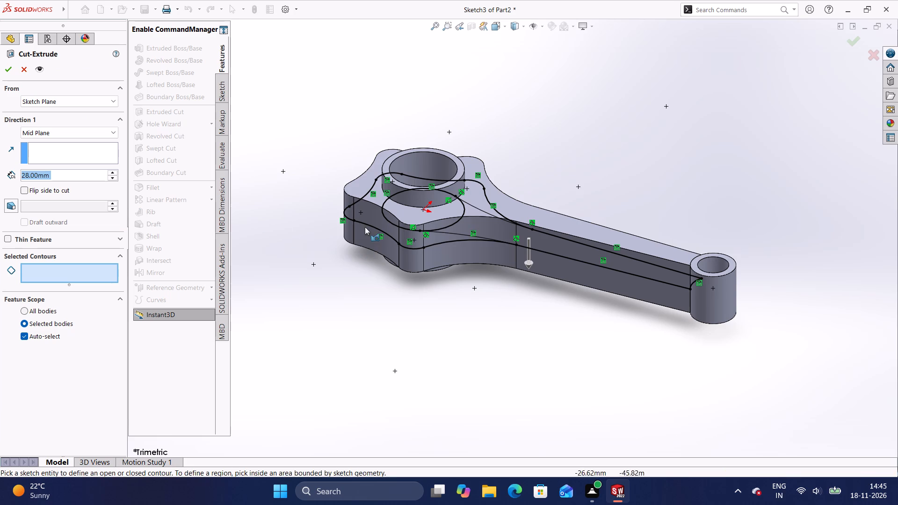
pyautogui.click(360, 211)
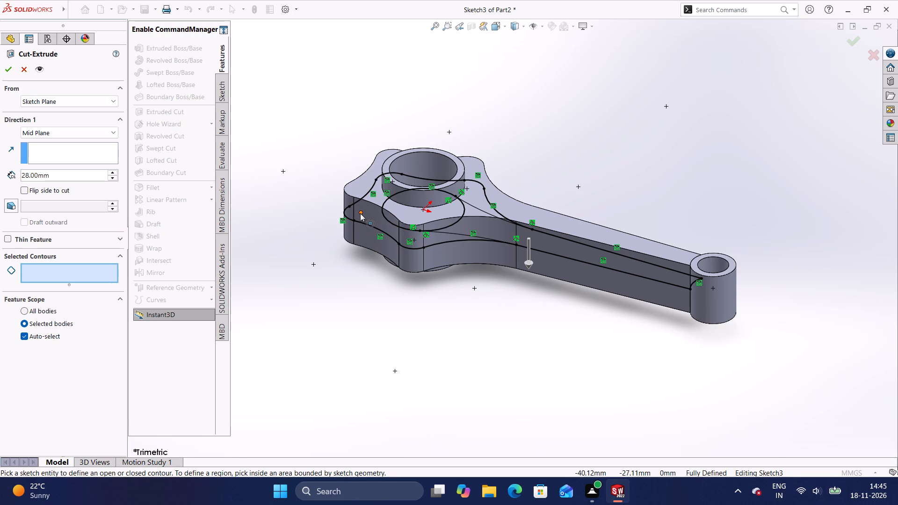
pyautogui.click(360, 216)
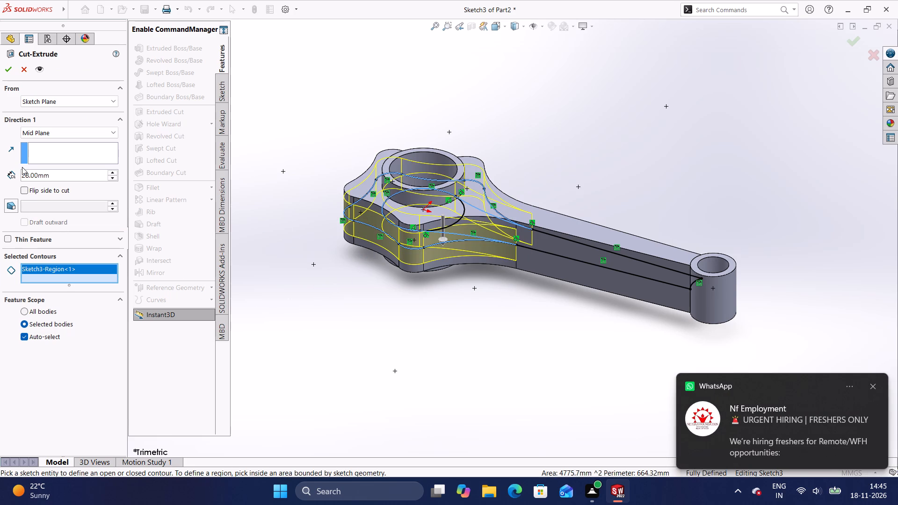
pyautogui.click(6, 69)
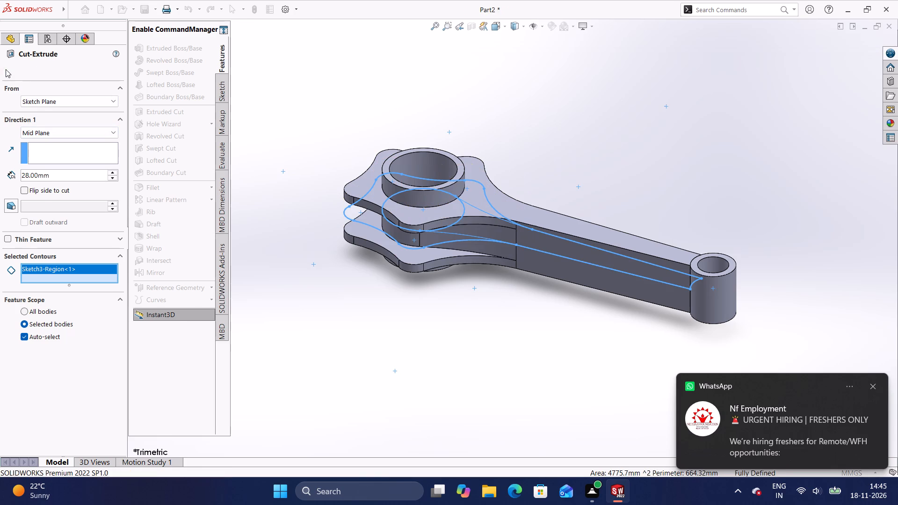
pyautogui.click(271, 368)
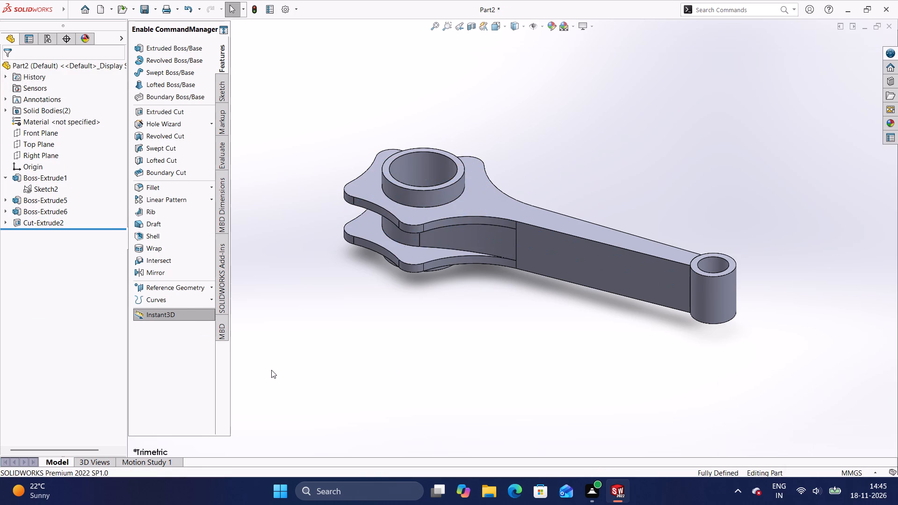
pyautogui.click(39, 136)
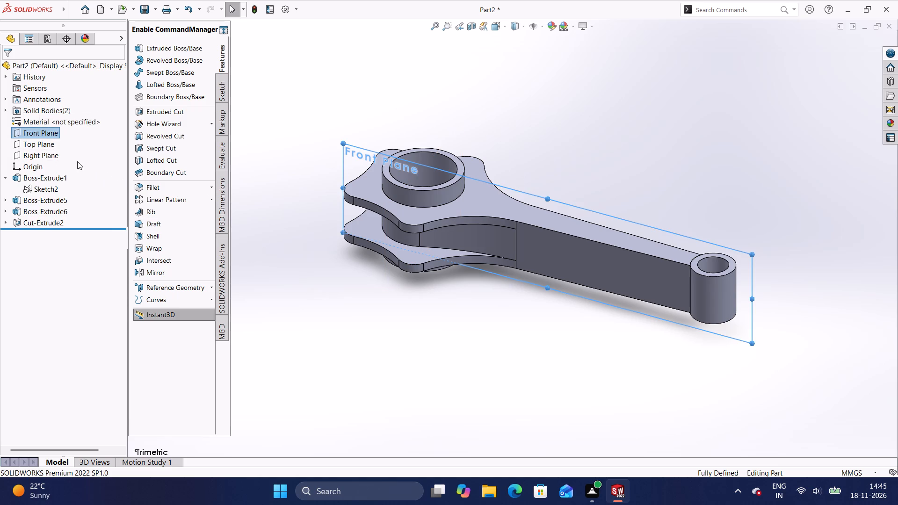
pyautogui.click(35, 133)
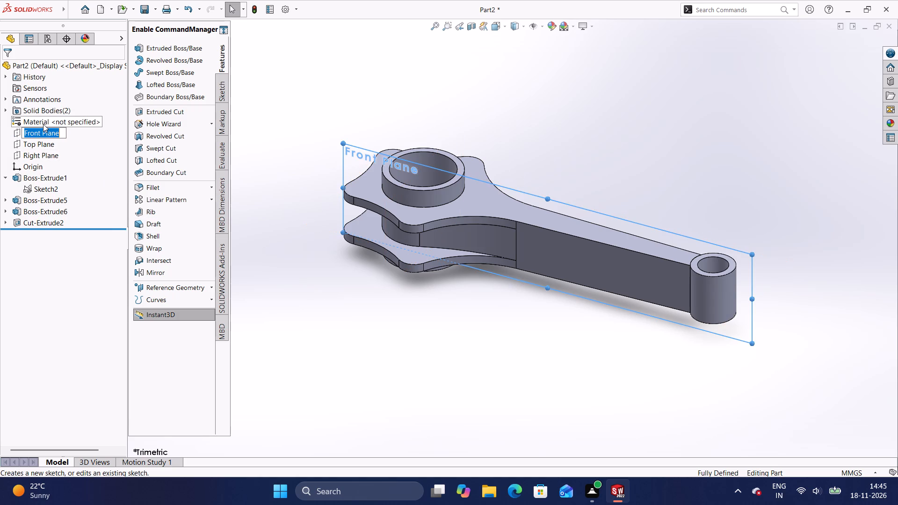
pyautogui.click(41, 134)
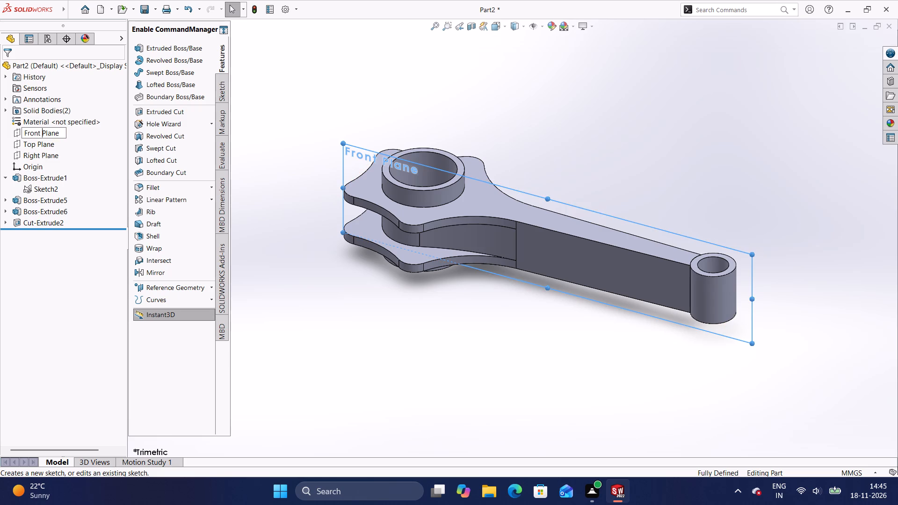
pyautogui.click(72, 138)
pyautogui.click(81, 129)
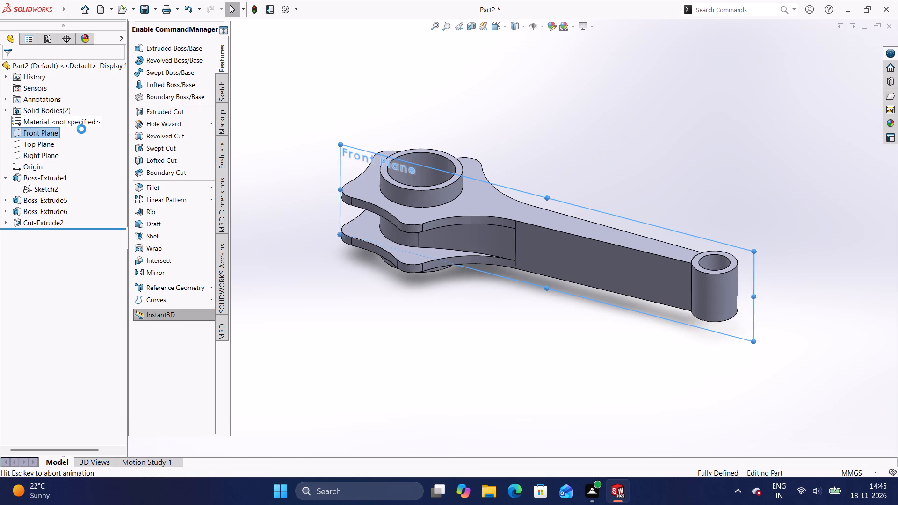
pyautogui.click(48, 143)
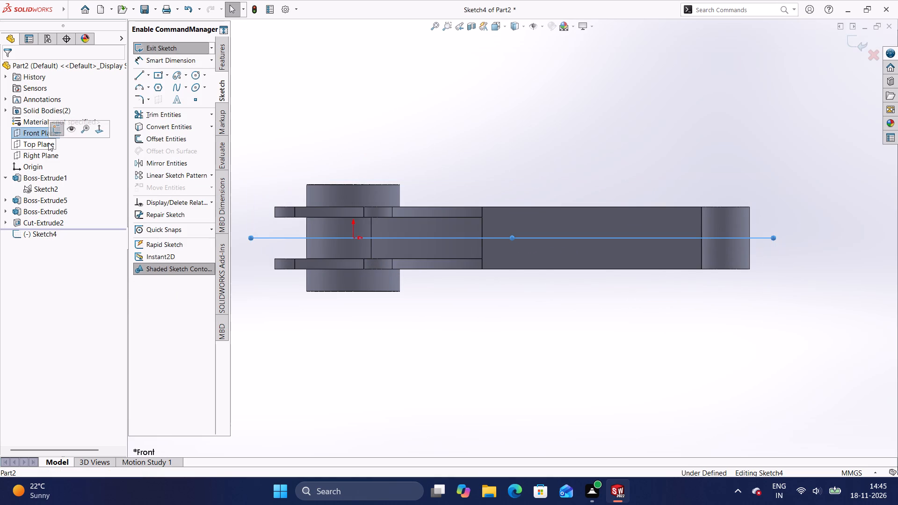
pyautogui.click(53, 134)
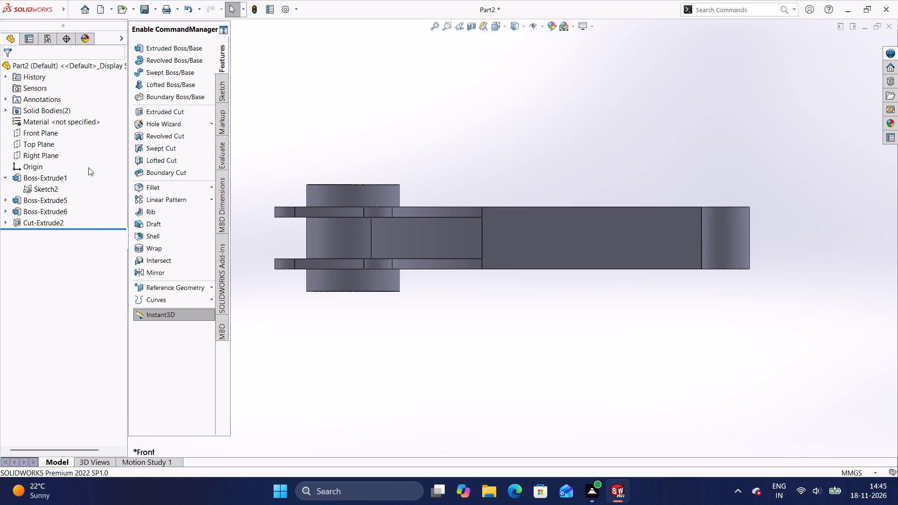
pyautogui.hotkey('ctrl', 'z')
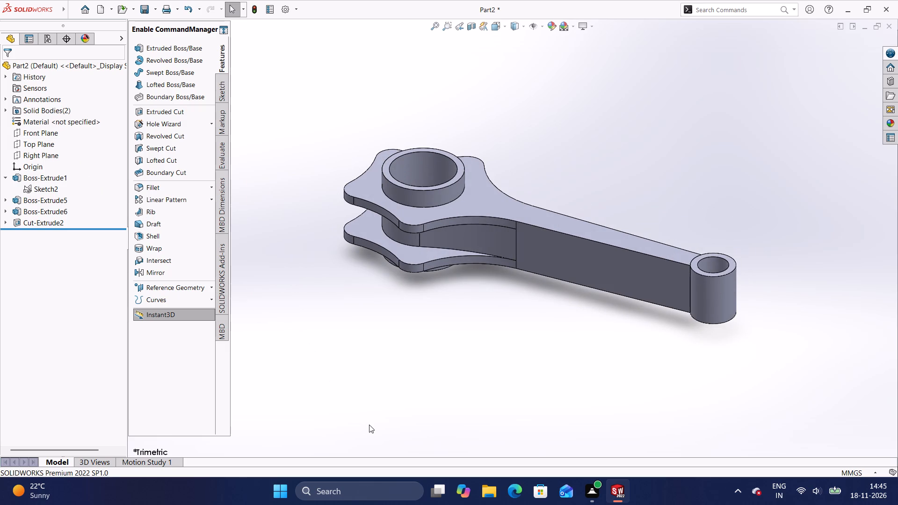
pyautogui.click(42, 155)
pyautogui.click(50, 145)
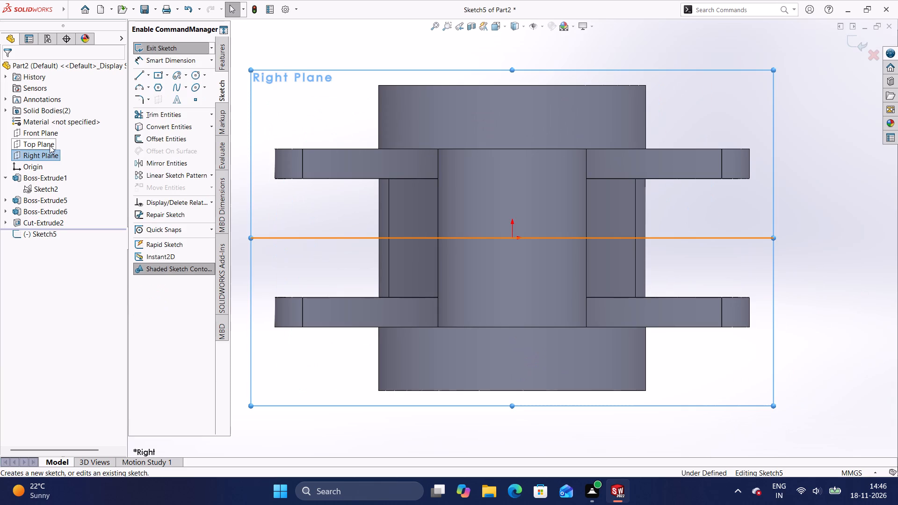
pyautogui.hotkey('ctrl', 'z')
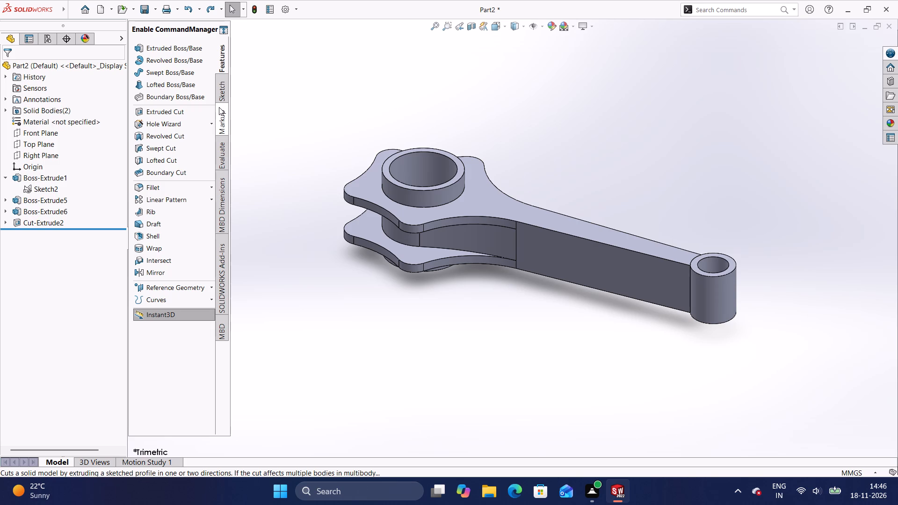
# Start a new Hole Wizard feature with the plain Hole type.
pyautogui.click(188, 124)
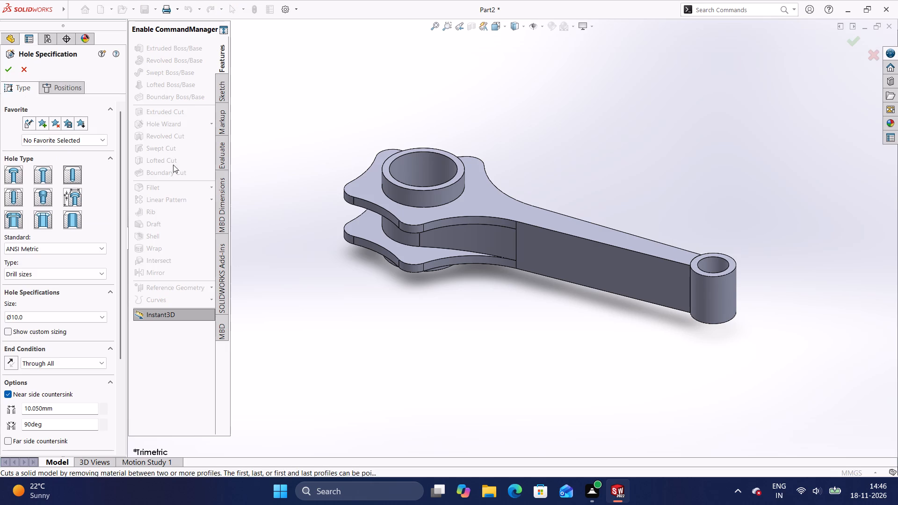
pyautogui.click(74, 179)
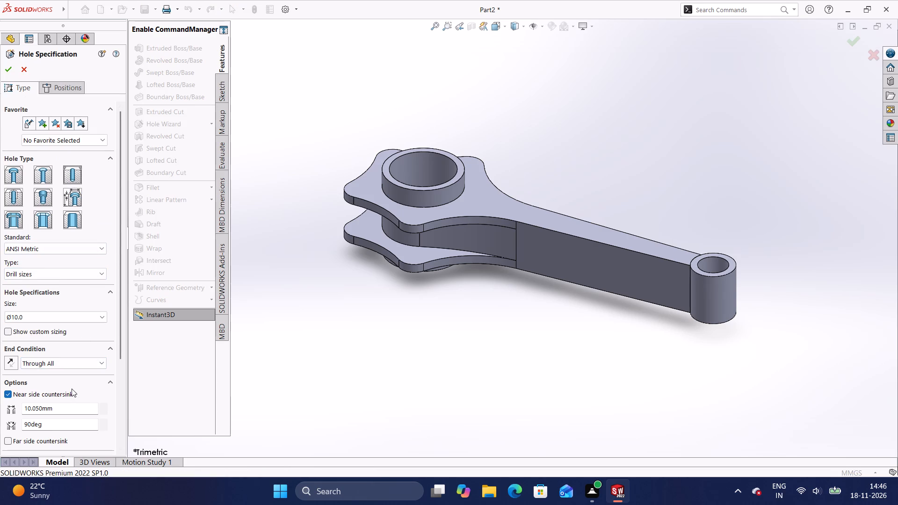
pyautogui.scroll(-3, 72, 389)
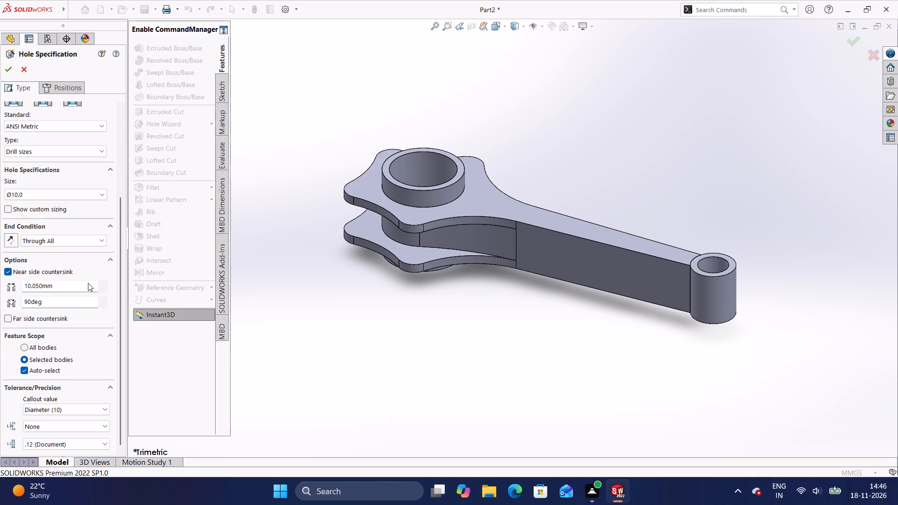
pyautogui.scroll(3, 84, 218)
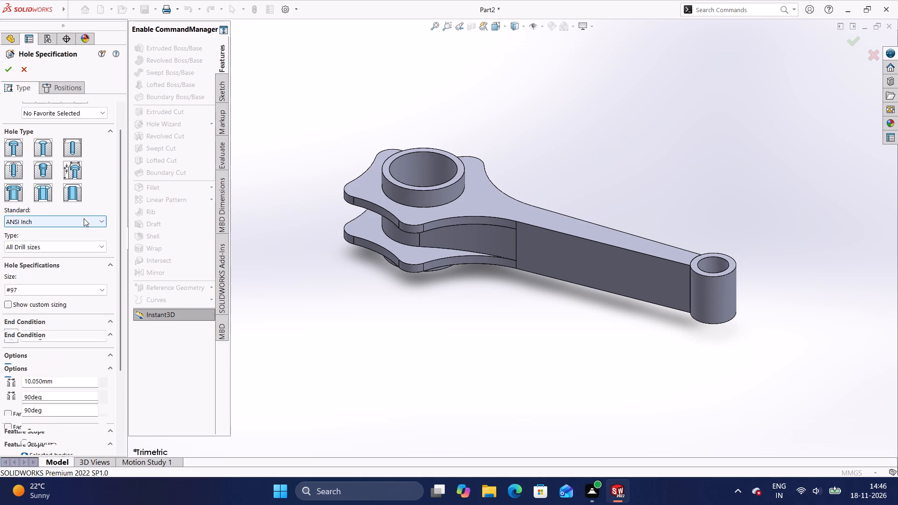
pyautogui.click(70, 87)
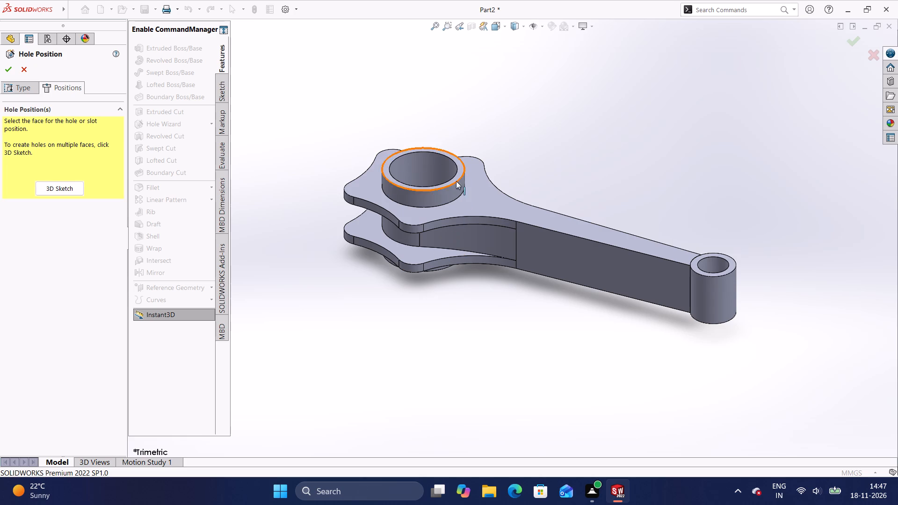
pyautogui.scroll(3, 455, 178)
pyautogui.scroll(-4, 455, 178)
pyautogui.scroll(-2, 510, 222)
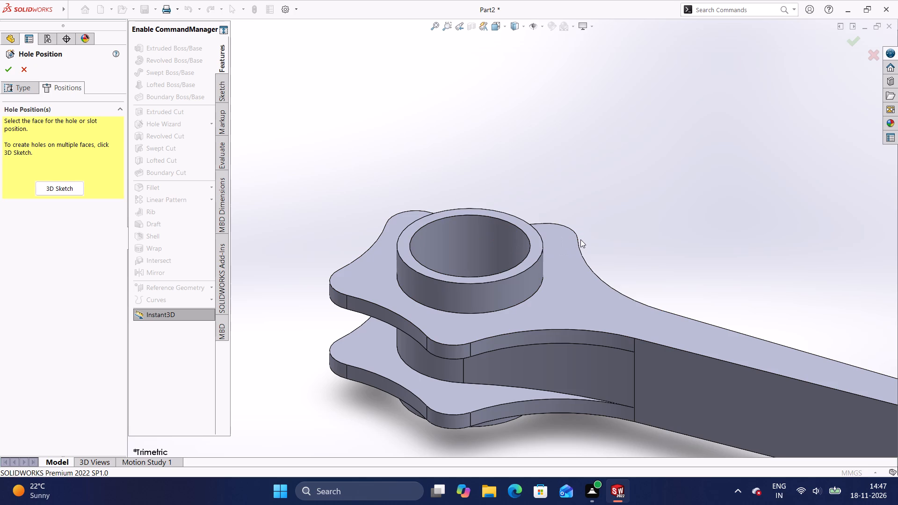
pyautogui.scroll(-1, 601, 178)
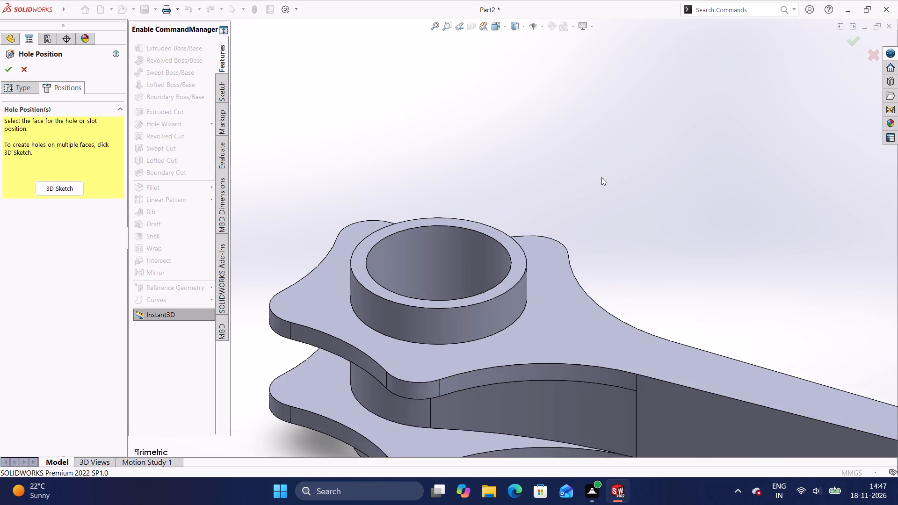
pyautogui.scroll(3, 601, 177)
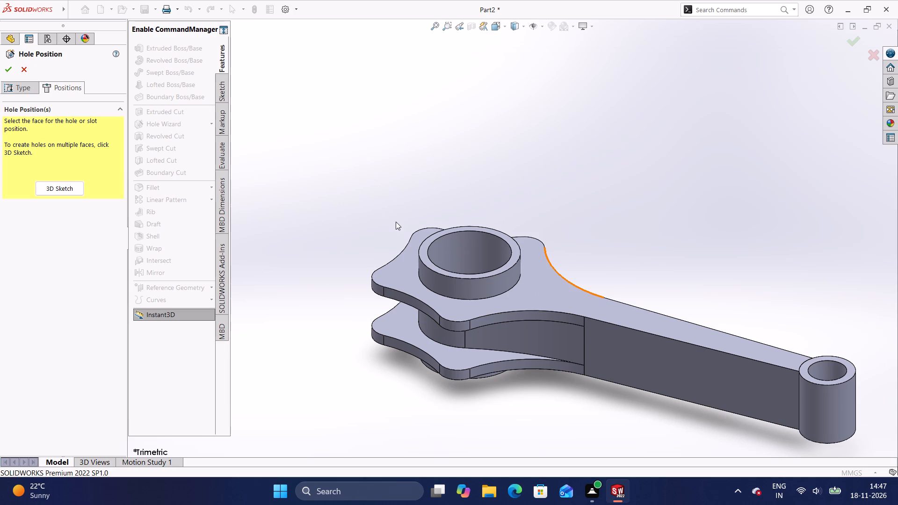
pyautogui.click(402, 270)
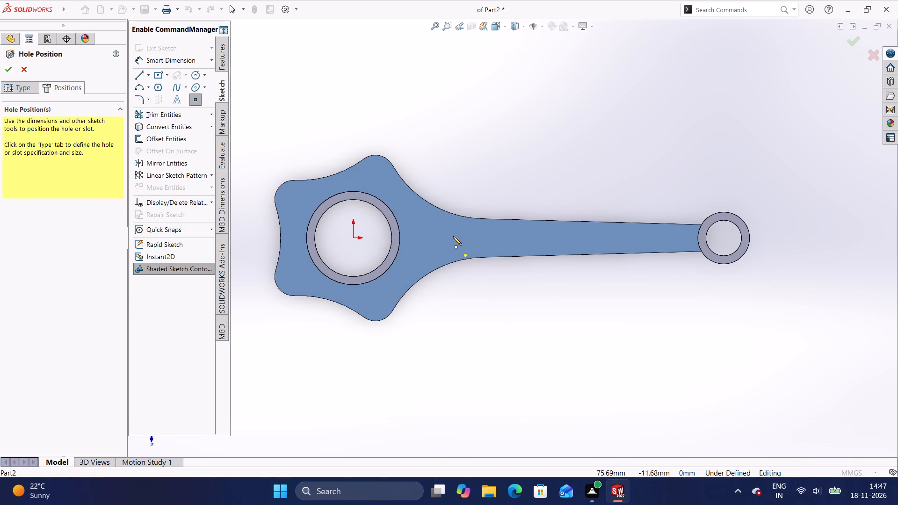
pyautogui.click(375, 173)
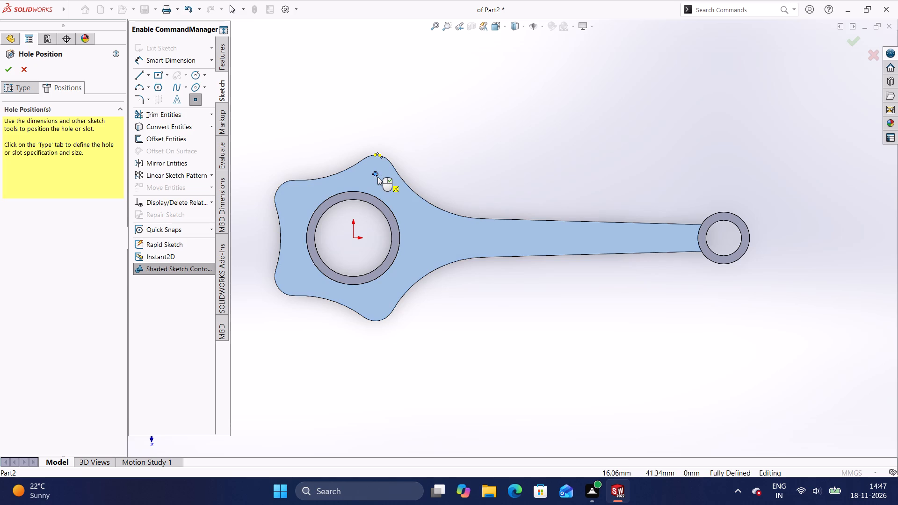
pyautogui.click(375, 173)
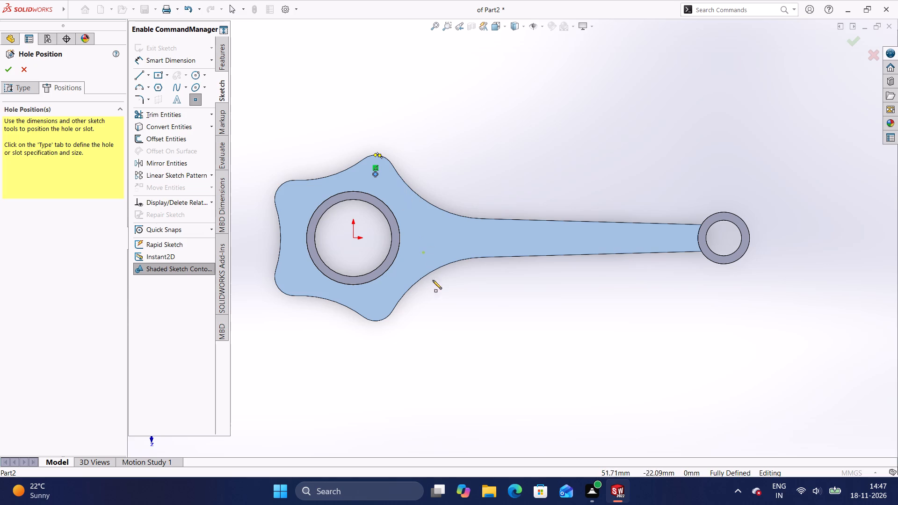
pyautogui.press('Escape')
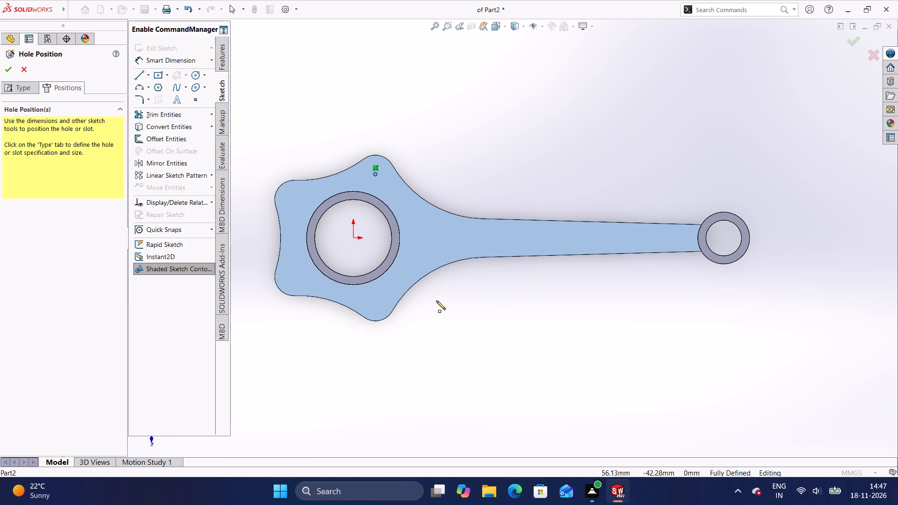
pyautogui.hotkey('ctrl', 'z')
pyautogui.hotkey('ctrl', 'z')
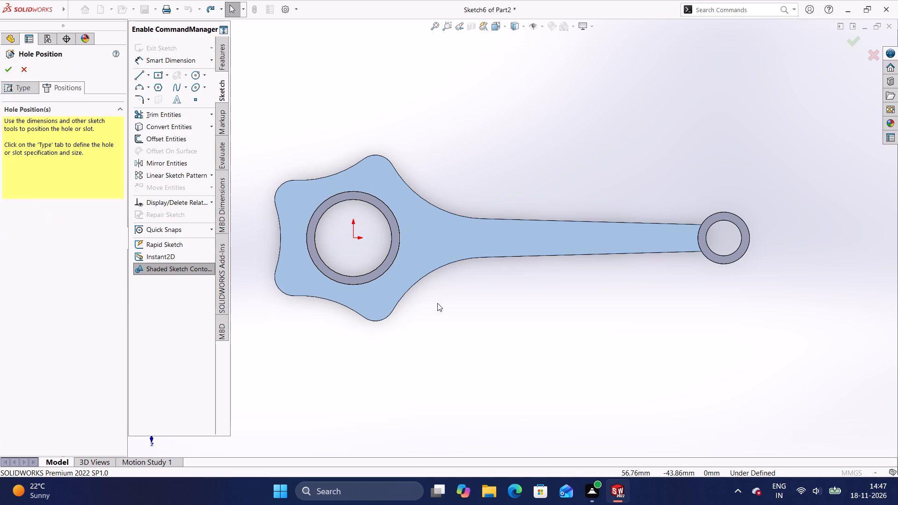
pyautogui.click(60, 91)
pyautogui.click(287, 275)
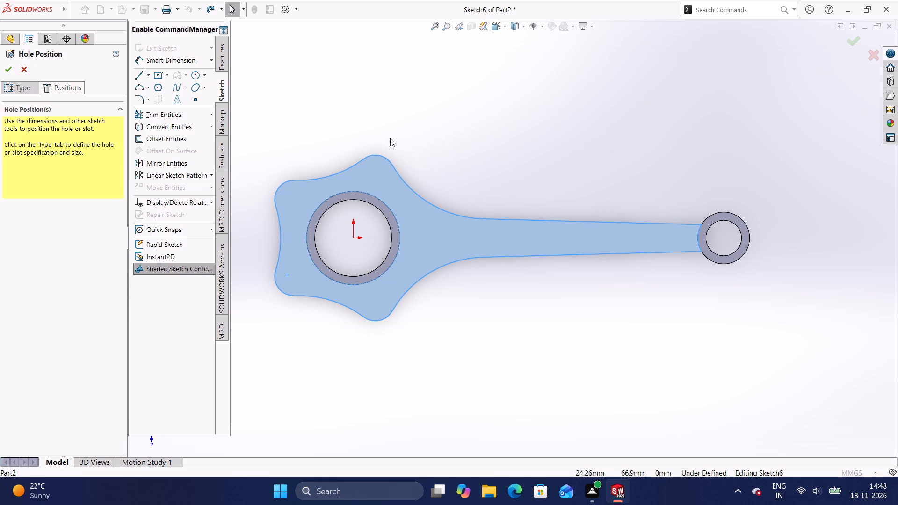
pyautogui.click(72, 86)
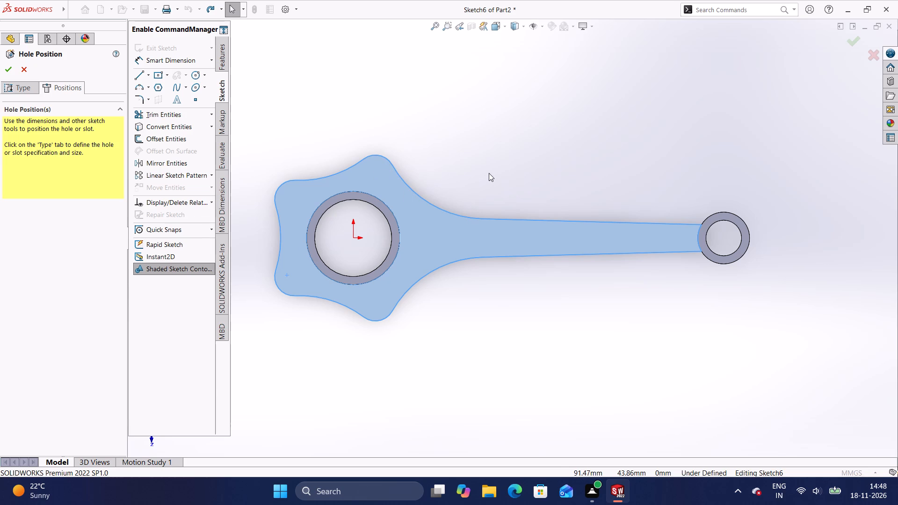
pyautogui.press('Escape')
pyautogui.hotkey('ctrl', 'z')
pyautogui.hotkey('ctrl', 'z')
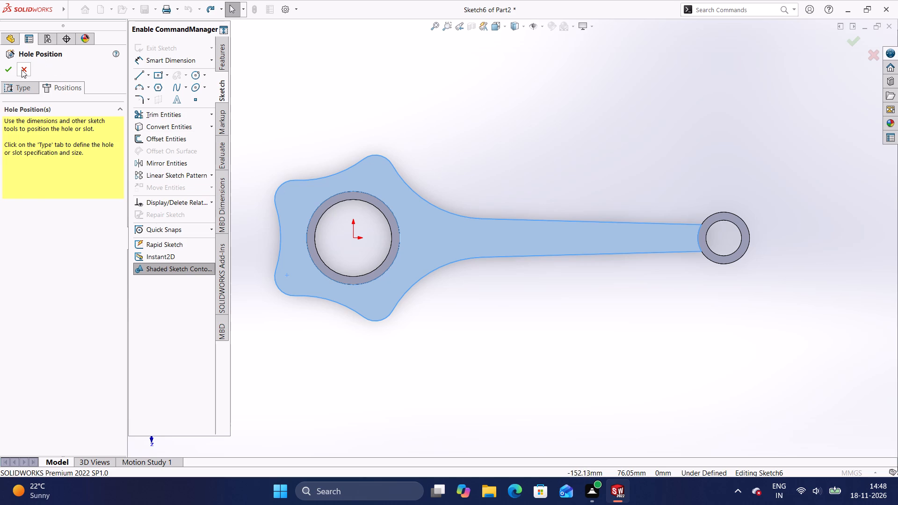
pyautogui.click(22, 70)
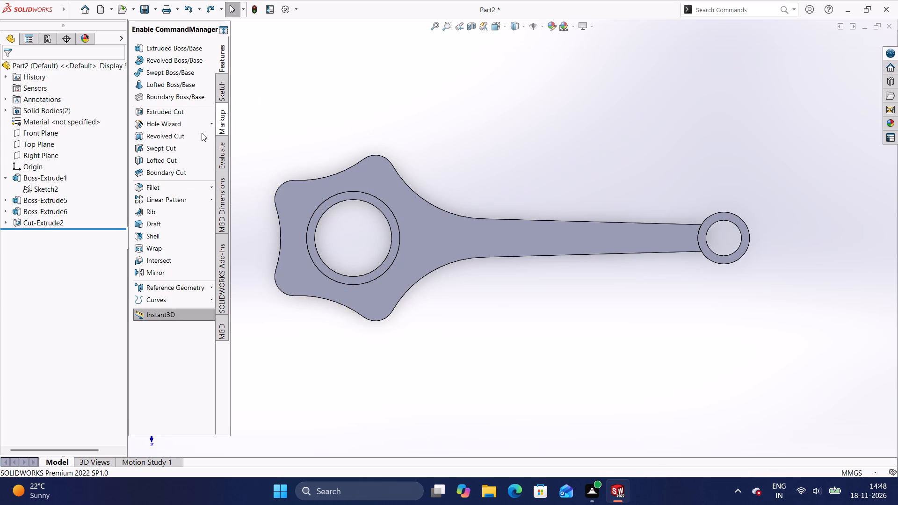
# Start a Hole Wizard feature with the plain Hole type, ANSI Metric standard and Drill sizes type.
pyautogui.click(166, 126)
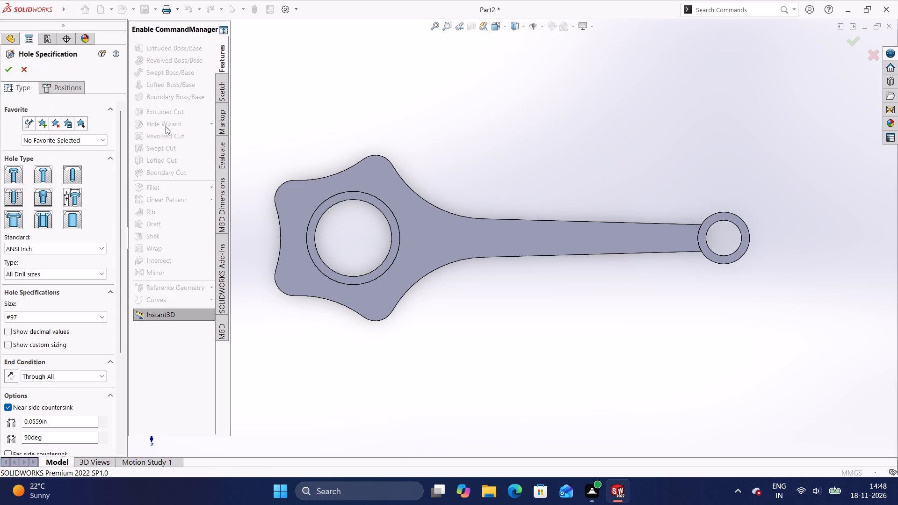
pyautogui.click(78, 176)
pyautogui.click(83, 245)
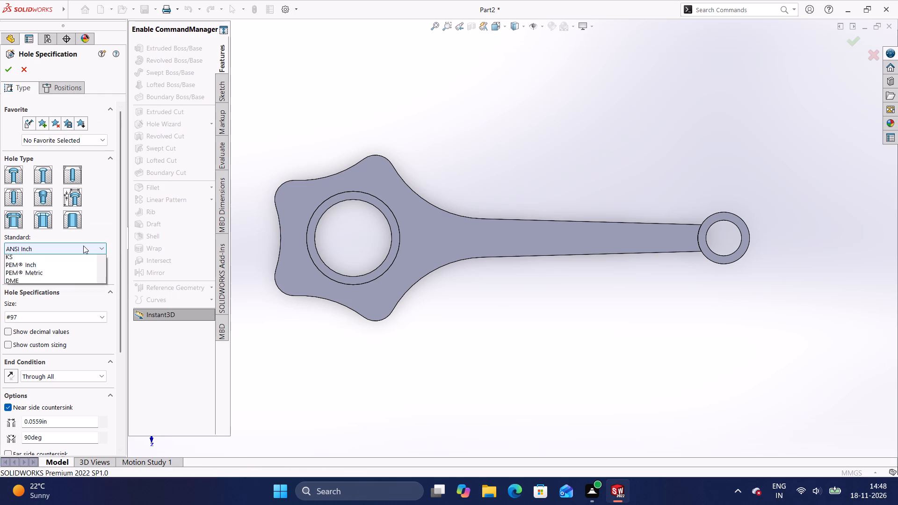
pyautogui.click(62, 265)
pyautogui.click(75, 272)
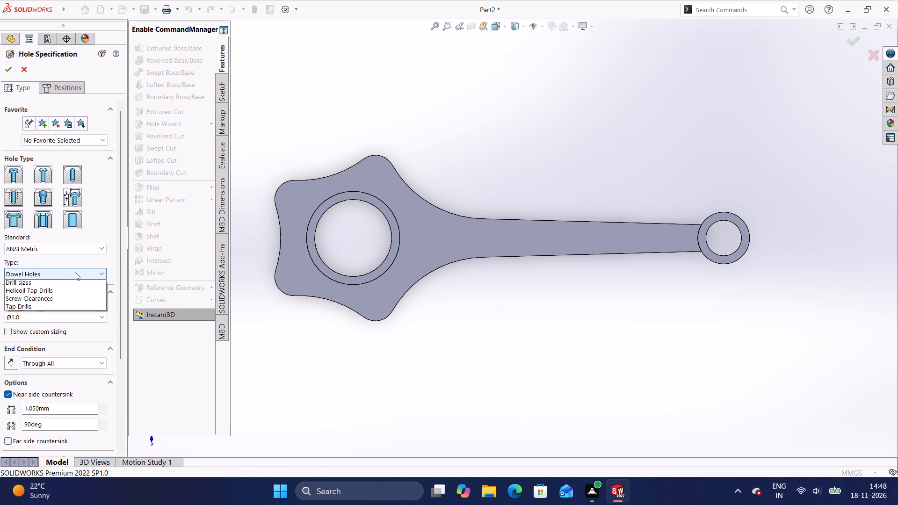
pyautogui.click(43, 292)
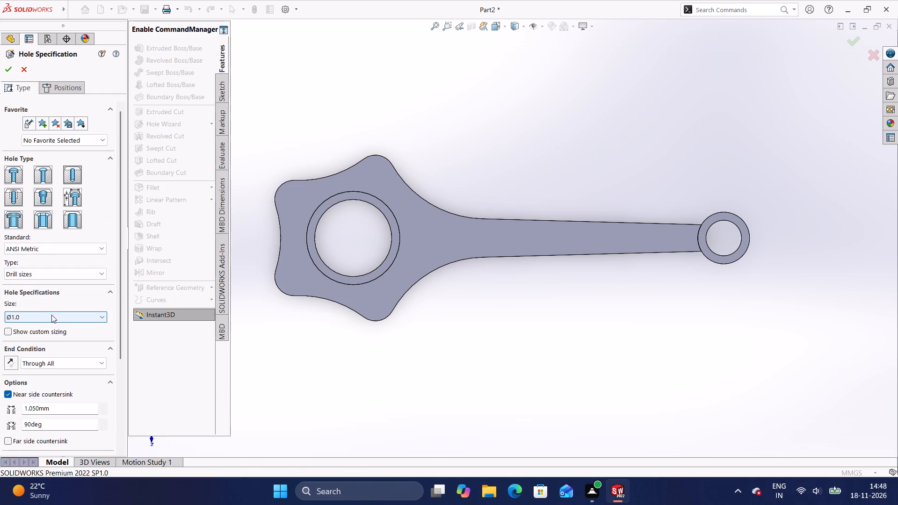
# Set the drill hole size to Ø10.0.
pyautogui.click(57, 317)
pyautogui.press('BackSpace')
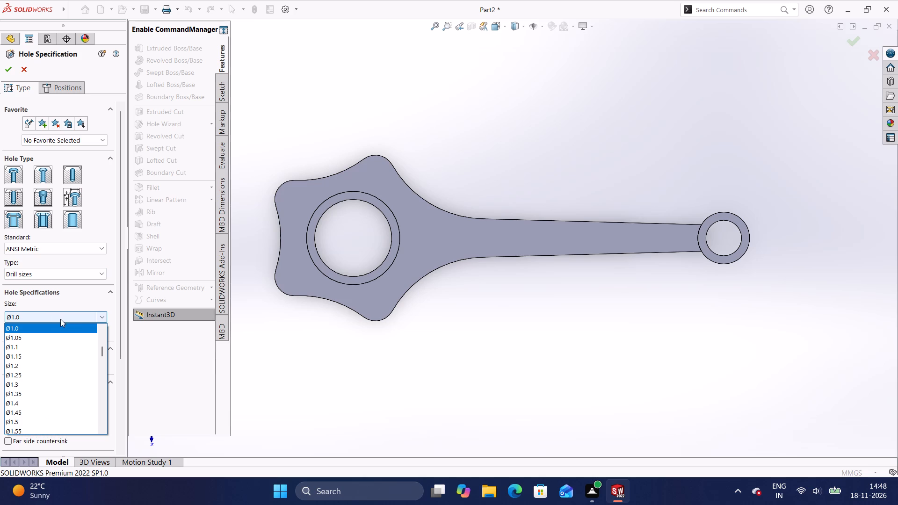
pyautogui.click(103, 317)
pyautogui.click(102, 316)
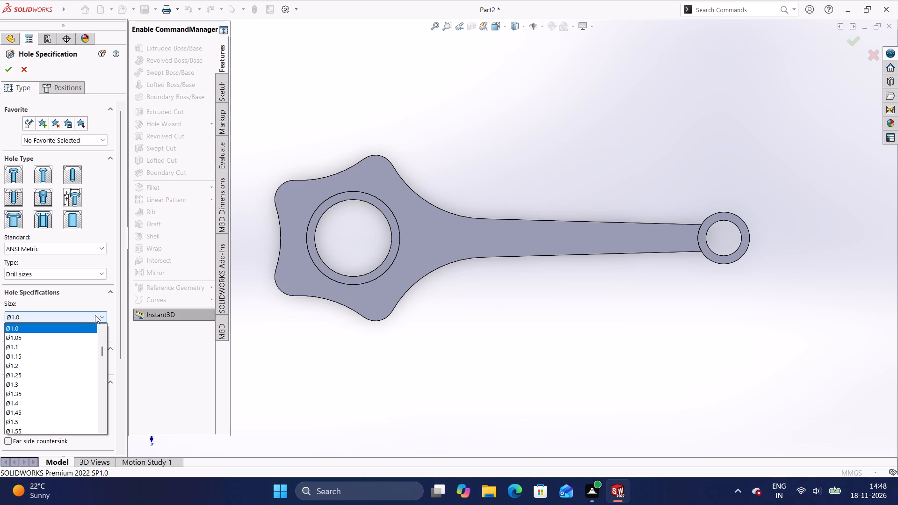
pyautogui.click(84, 315)
pyautogui.scroll(-1, 79, 325)
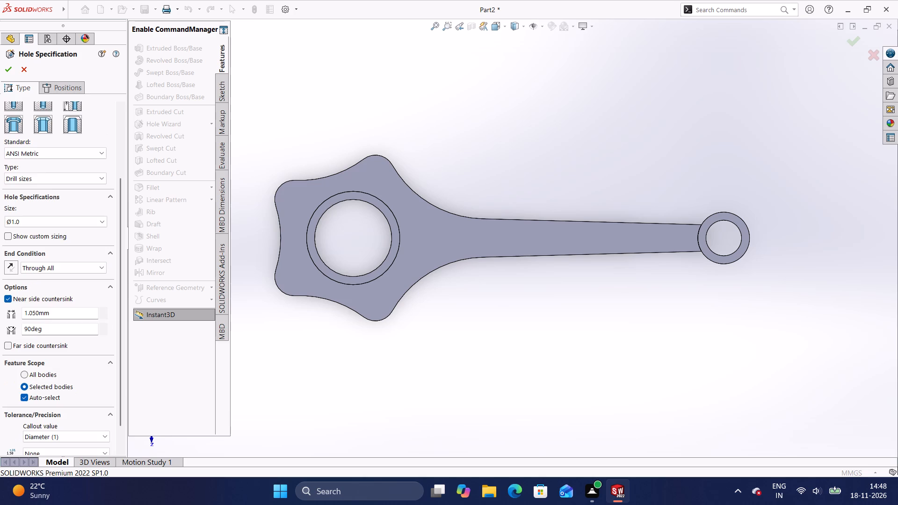
pyautogui.click(7, 240)
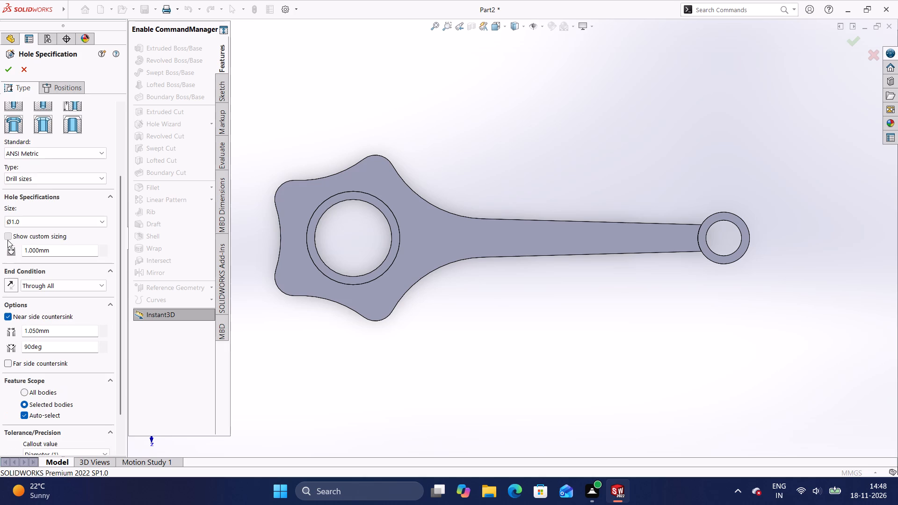
pyautogui.click(31, 224)
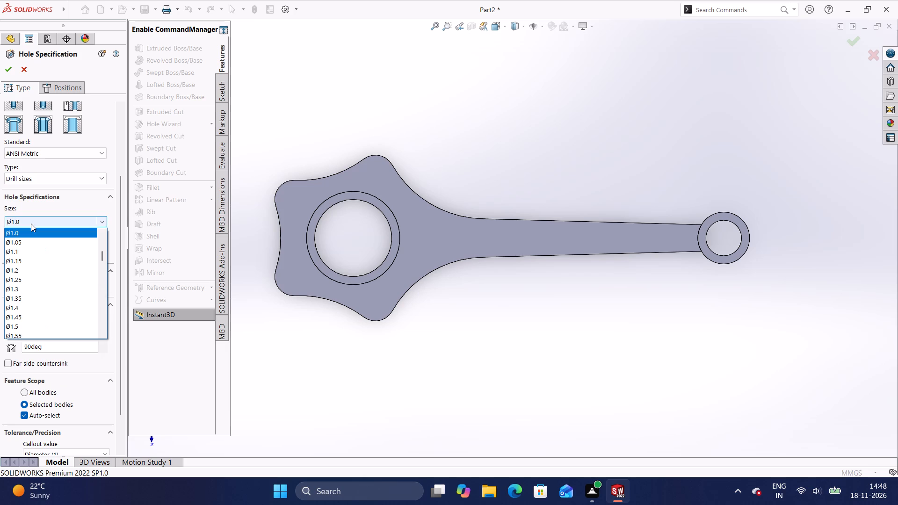
pyautogui.click(85, 225)
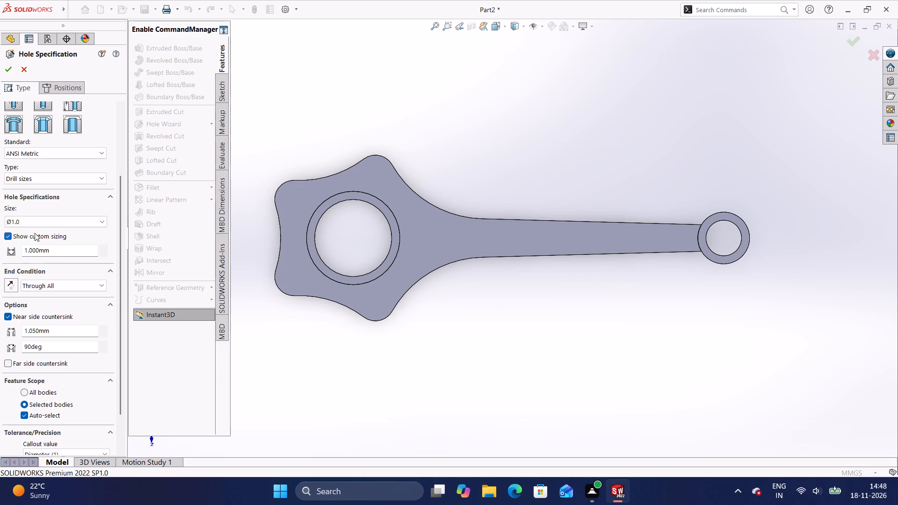
pyautogui.click(9, 235)
pyautogui.click(37, 224)
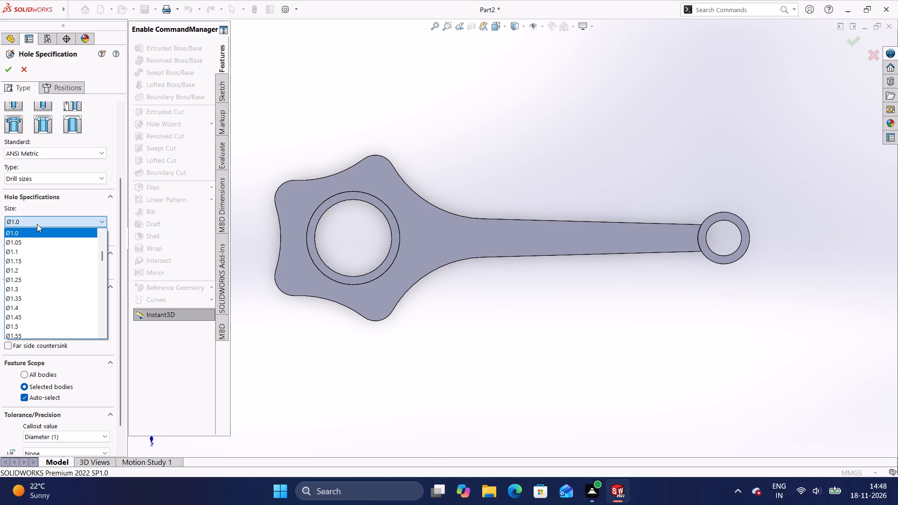
pyautogui.scroll(-19, 37, 224)
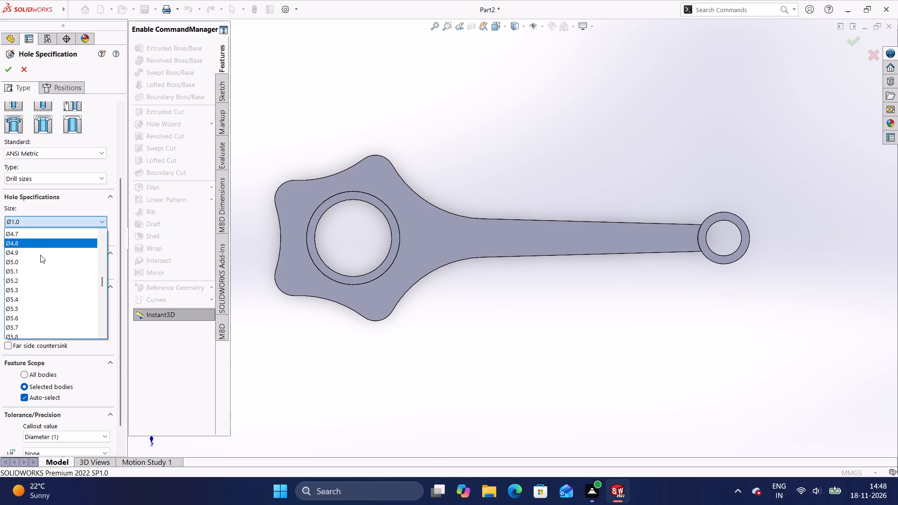
pyautogui.scroll(-7, 40, 255)
pyautogui.scroll(-7, 41, 300)
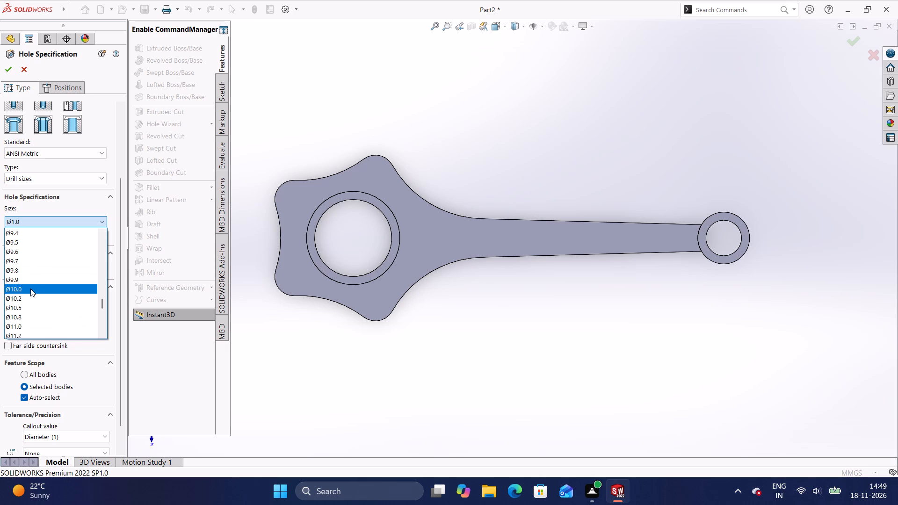
pyautogui.click(30, 289)
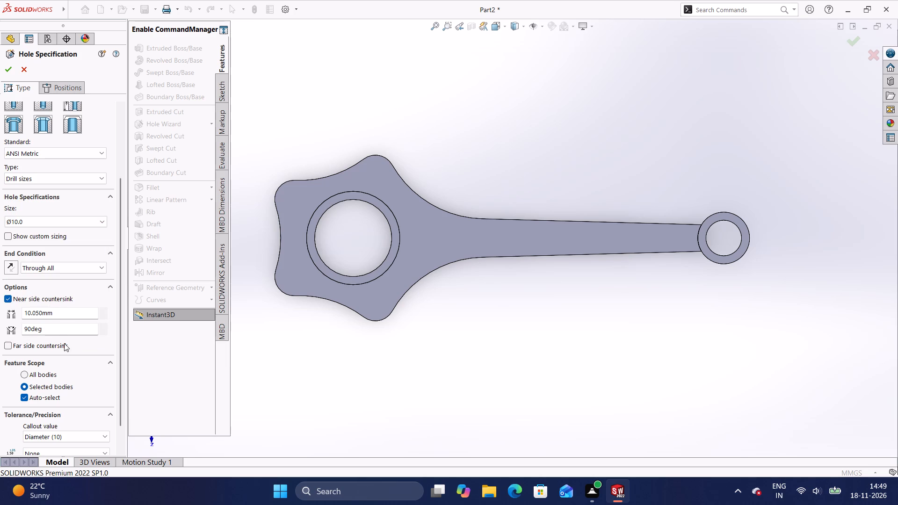
# Position four Ø10.0 Through All holes on the hub's top face, concentric with the rounded lobe corners, and finish the hole feature.
pyautogui.click(70, 87)
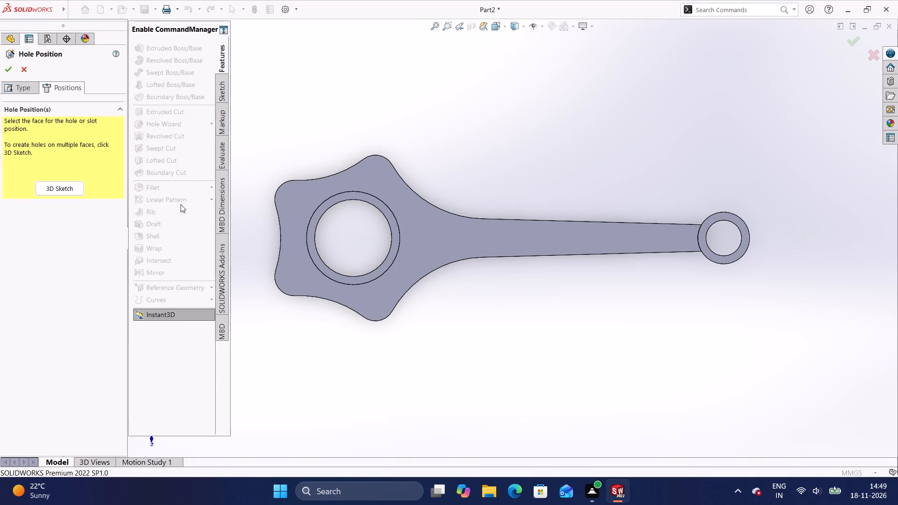
pyautogui.click(290, 220)
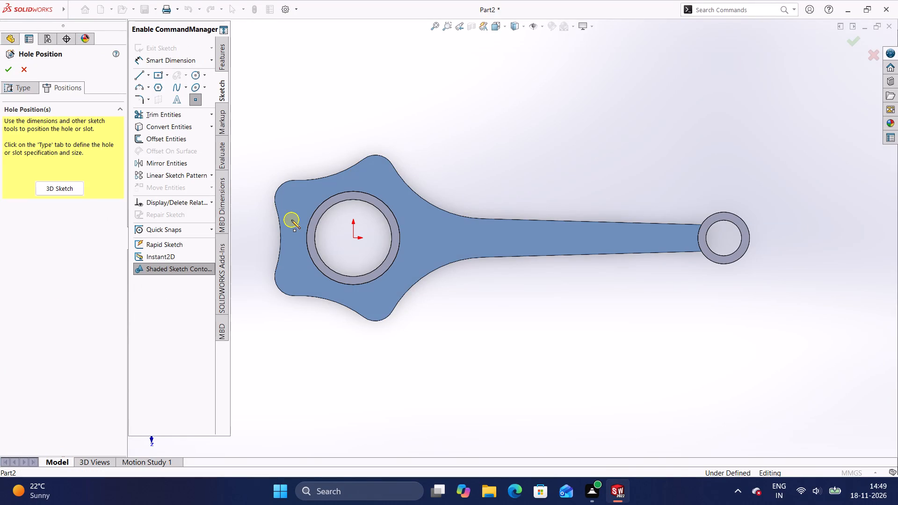
pyautogui.click(374, 173)
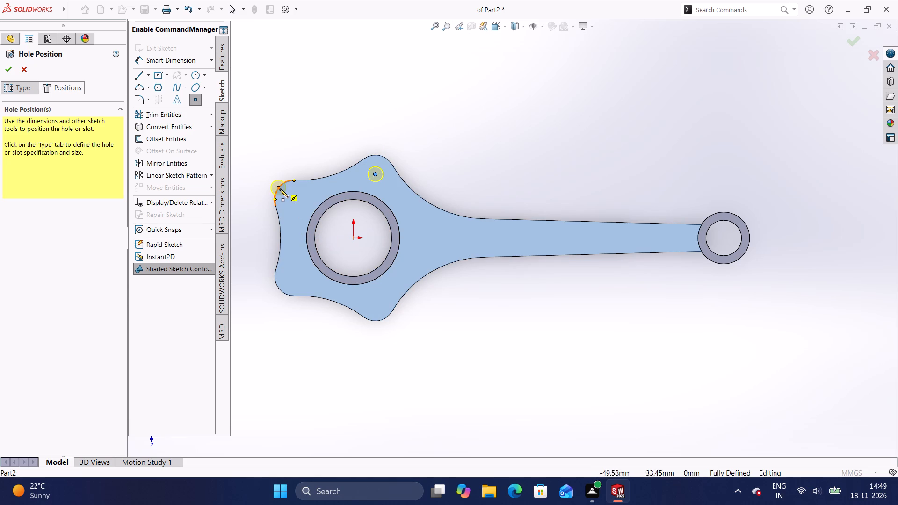
pyautogui.click(293, 198)
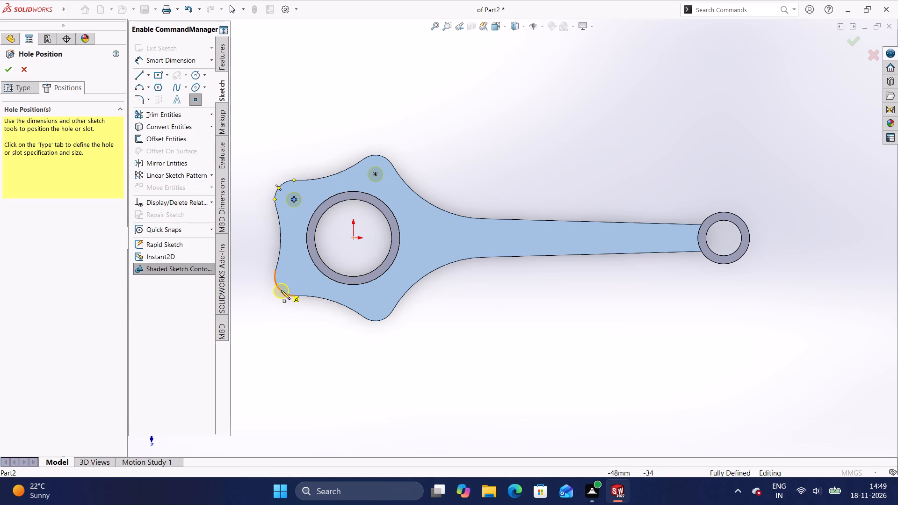
pyautogui.click(375, 301)
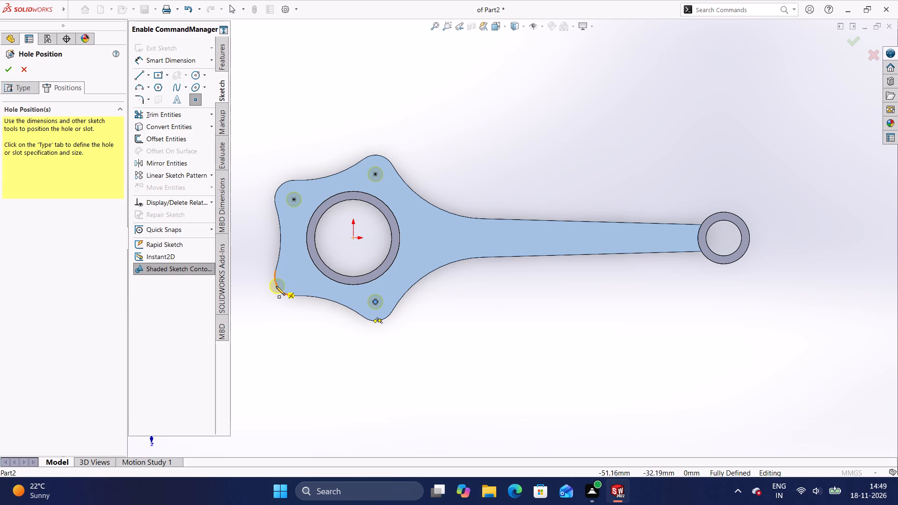
pyautogui.click(293, 278)
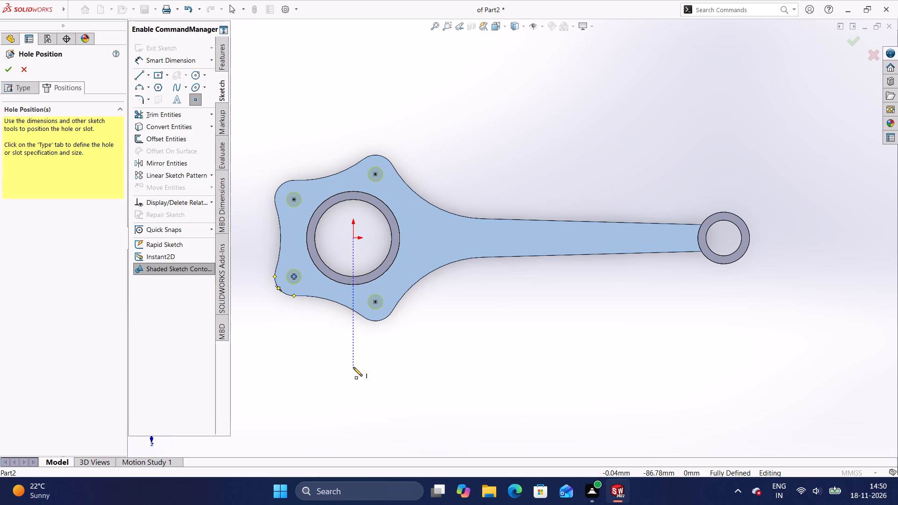
pyautogui.press('Escape')
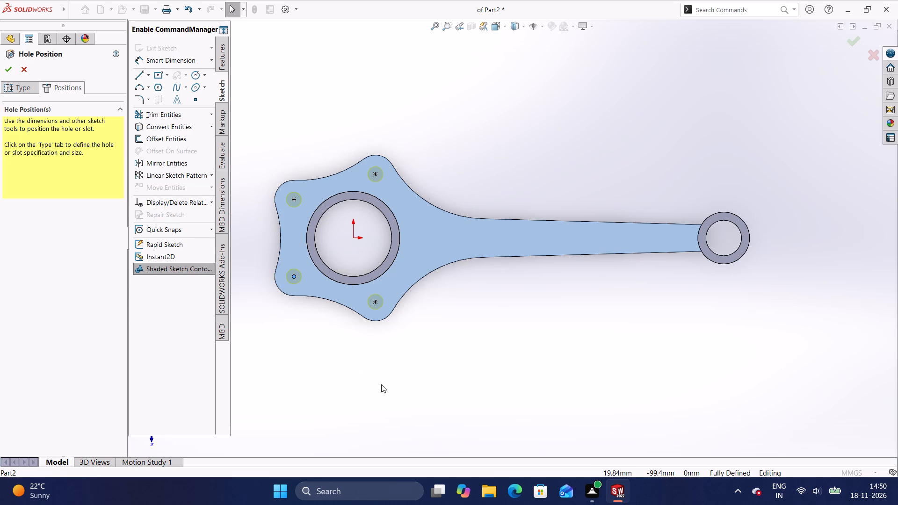
pyautogui.click(6, 72)
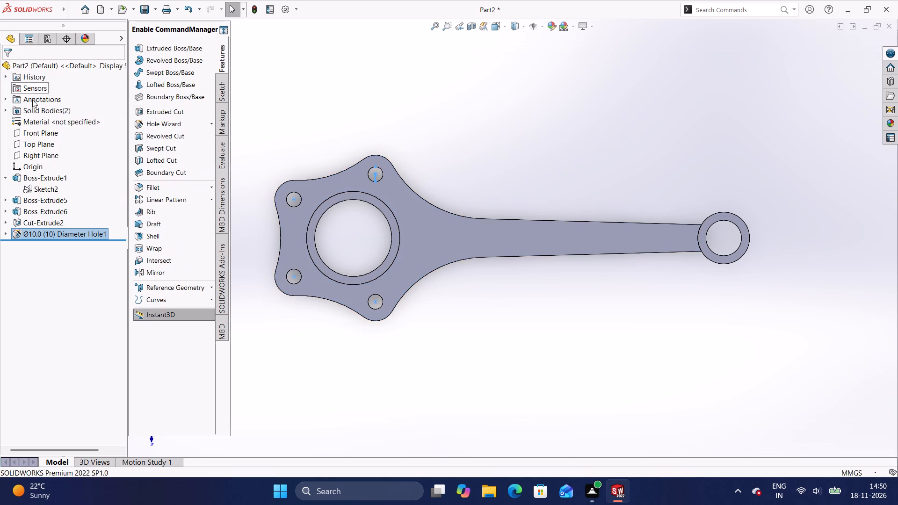
# Inspect the drilled lobe holes through both hub flanges from several angles.
pyautogui.scroll(-1, 319, 389)
pyautogui.moveTo(319, 389); pyautogui.dragTo(319, 325, button='middle')
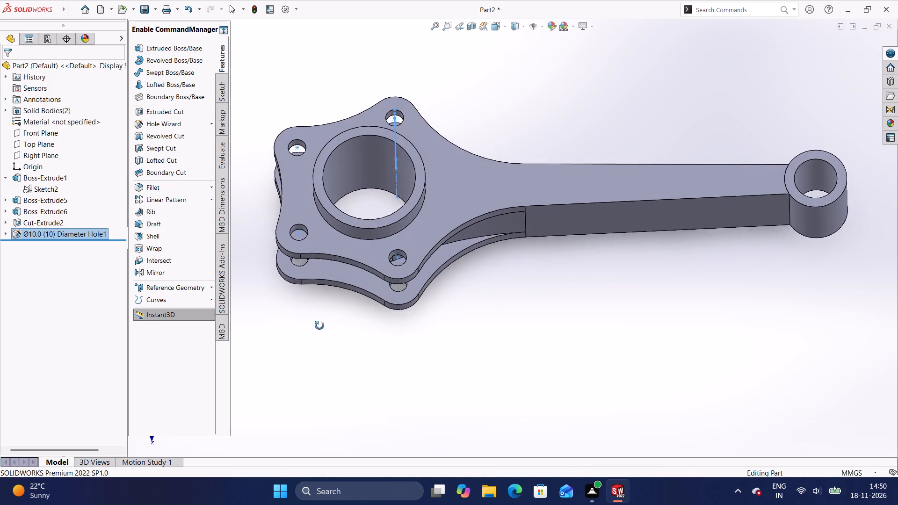
pyautogui.moveTo(319, 325); pyautogui.dragTo(420, 215, button='middle')
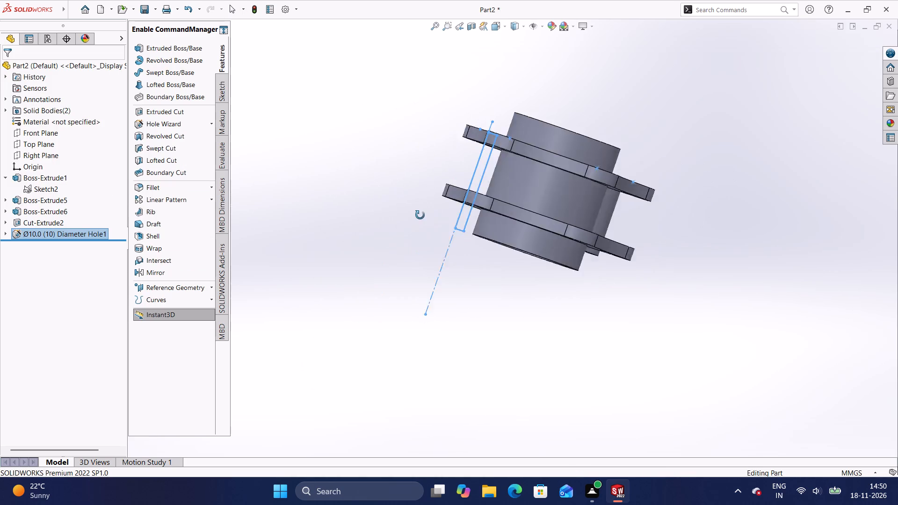
pyautogui.moveTo(420, 215); pyautogui.dragTo(322, 221, button='middle')
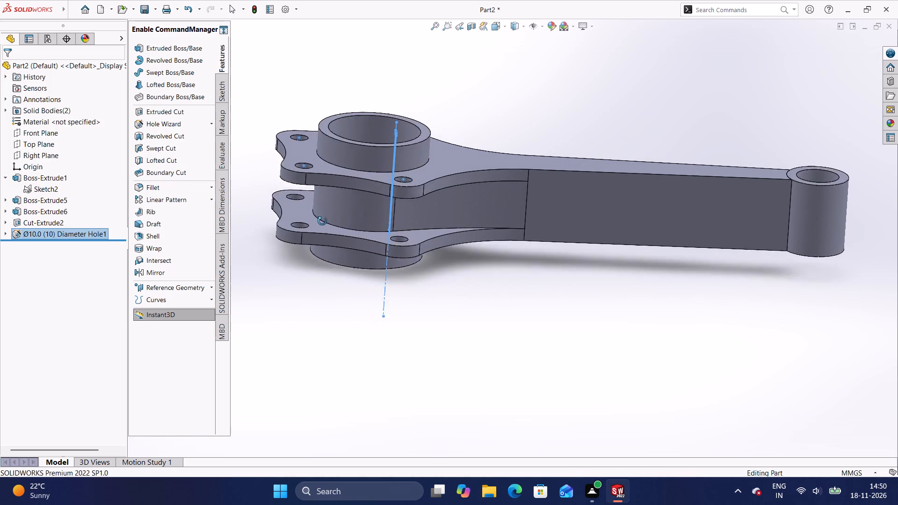
pyautogui.moveTo(322, 221); pyautogui.dragTo(311, 317, button='middle')
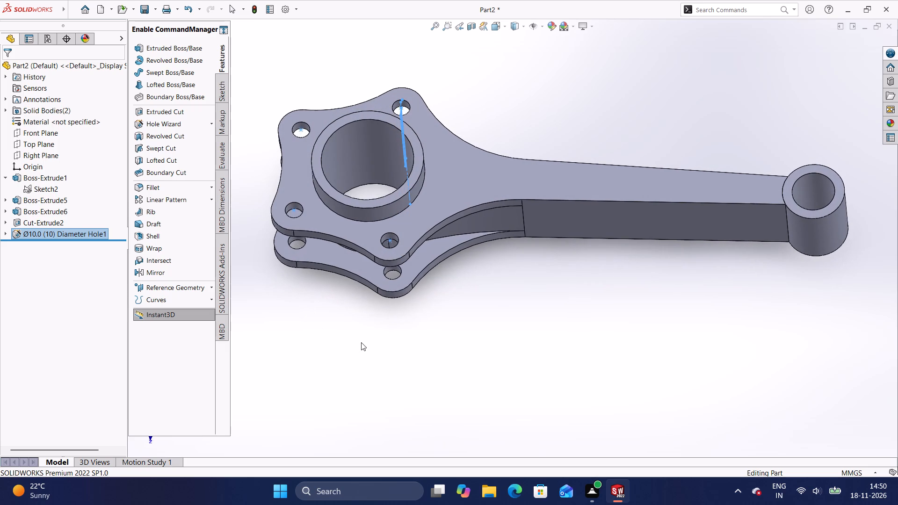
pyautogui.click(437, 364)
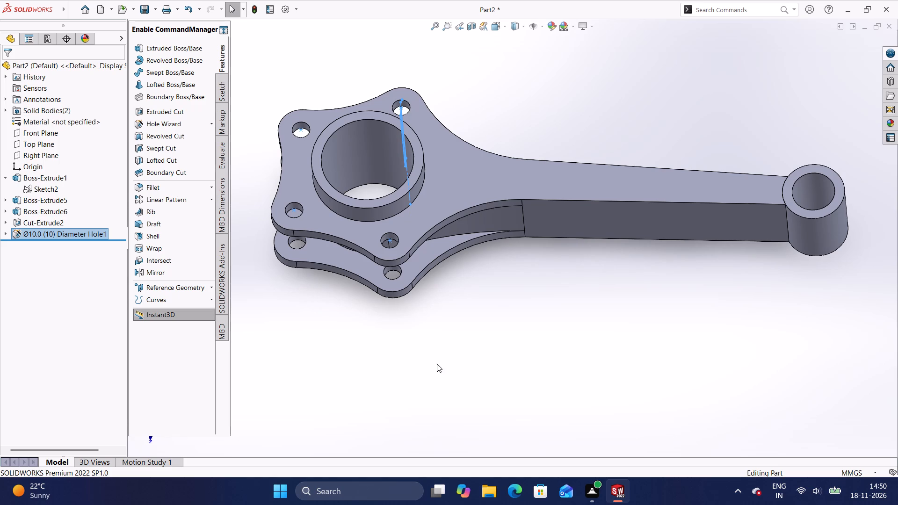
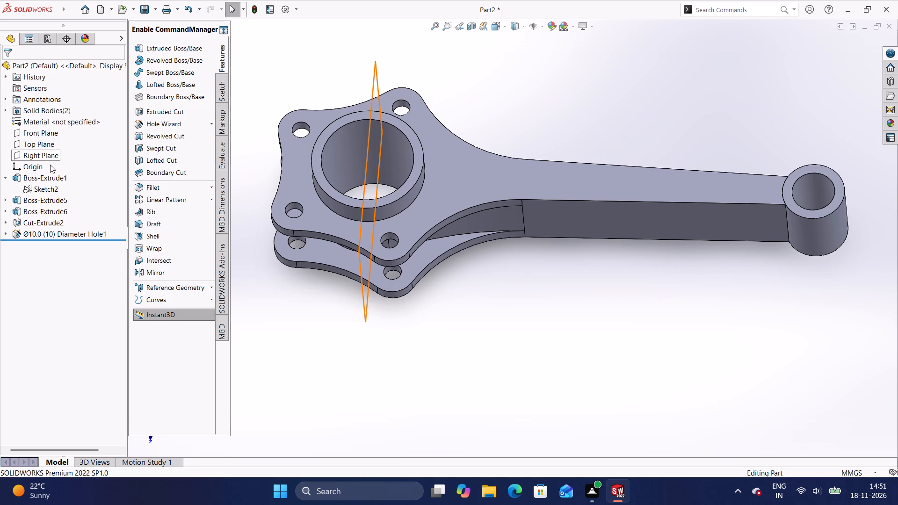
# Start a new sketch on the Front Plane.
pyautogui.click(40, 134)
pyautogui.click(48, 123)
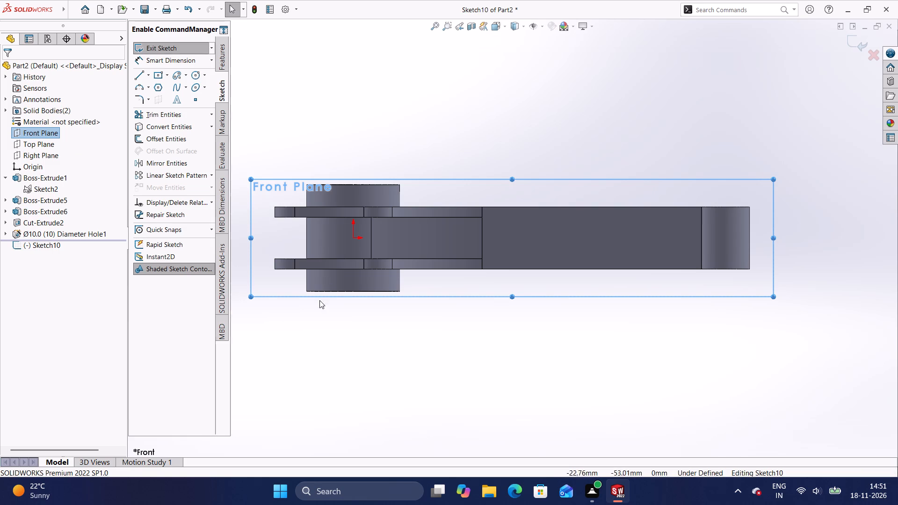
# Turn on a planar section view of the part cut at the Front Plane with 0.00 mm offset.
pyautogui.click(472, 26)
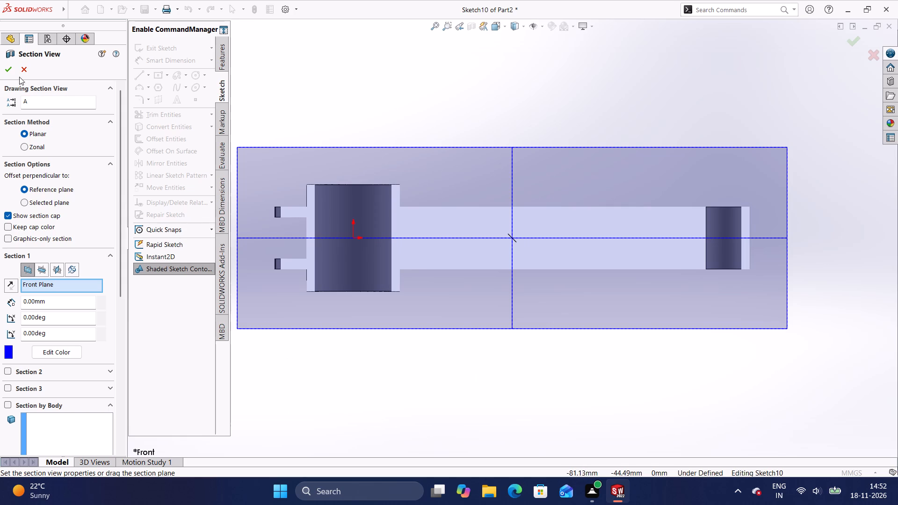
pyautogui.click(7, 67)
pyautogui.scroll(-1, 519, 300)
pyautogui.moveTo(519, 300); pyautogui.dragTo(519, 317, button='middle')
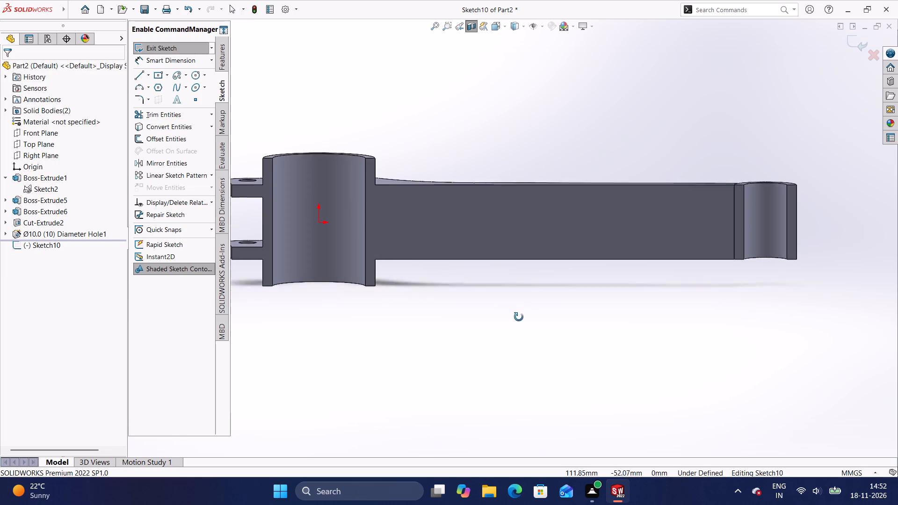
pyautogui.moveTo(519, 317); pyautogui.dragTo(485, 388, button='middle')
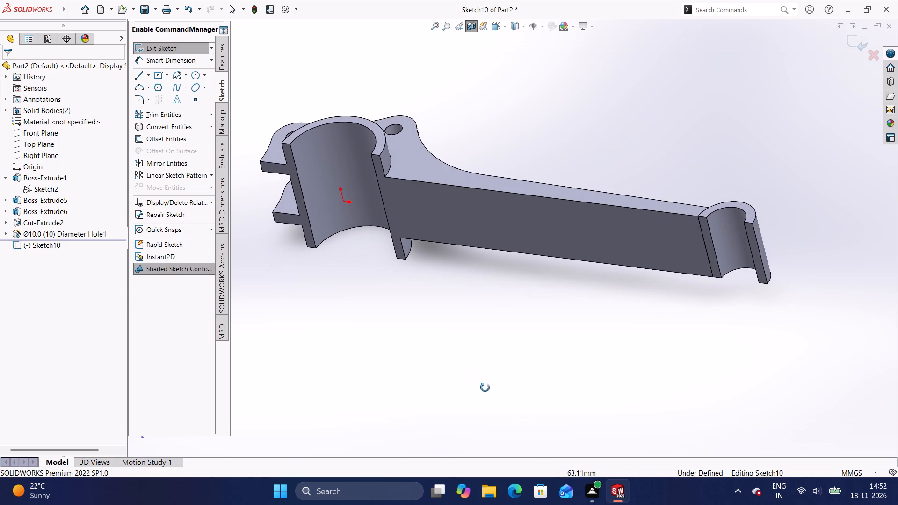
pyautogui.moveTo(485, 388); pyautogui.dragTo(503, 398, button='middle')
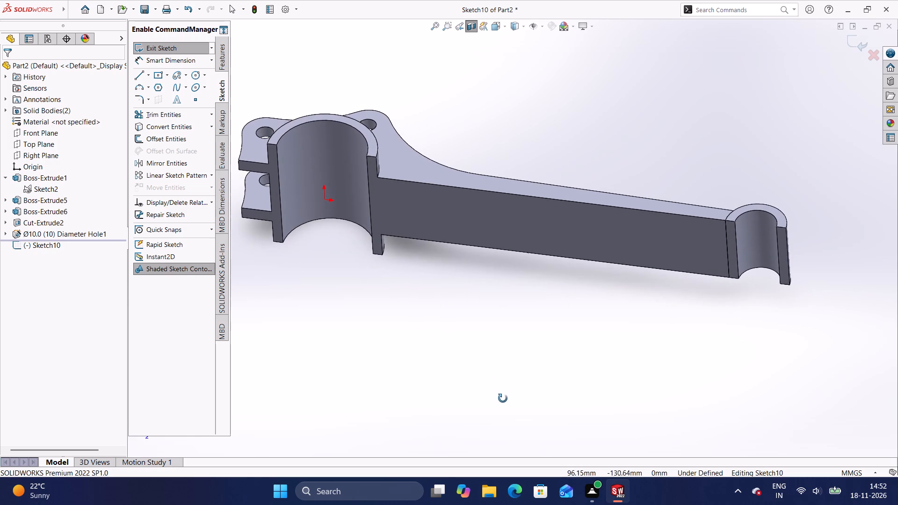
pyautogui.moveTo(503, 398); pyautogui.dragTo(503, 407, button='middle')
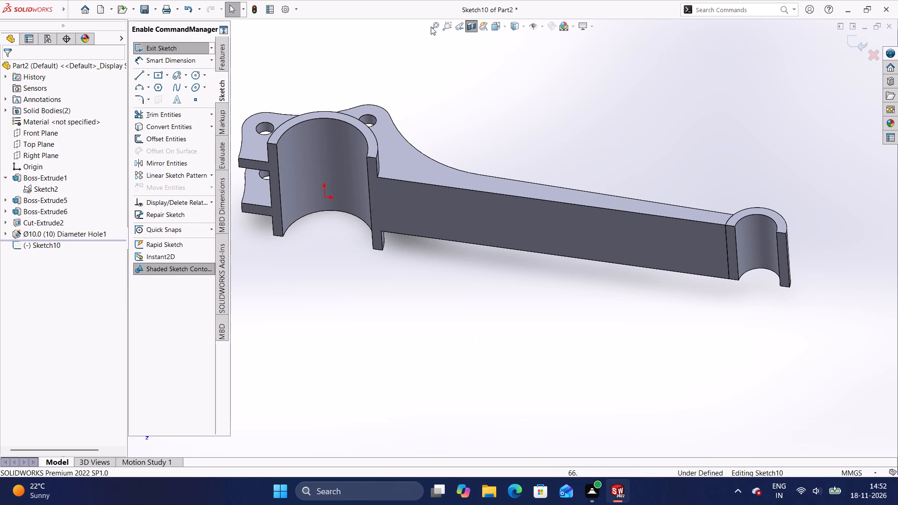
# Sketch a sloping line about 123 mm long from the end boss towards the hub, continuing into a tangent arc of about R310 ending on the arm's top edge.
pyautogui.click(507, 27)
pyautogui.click(552, 79)
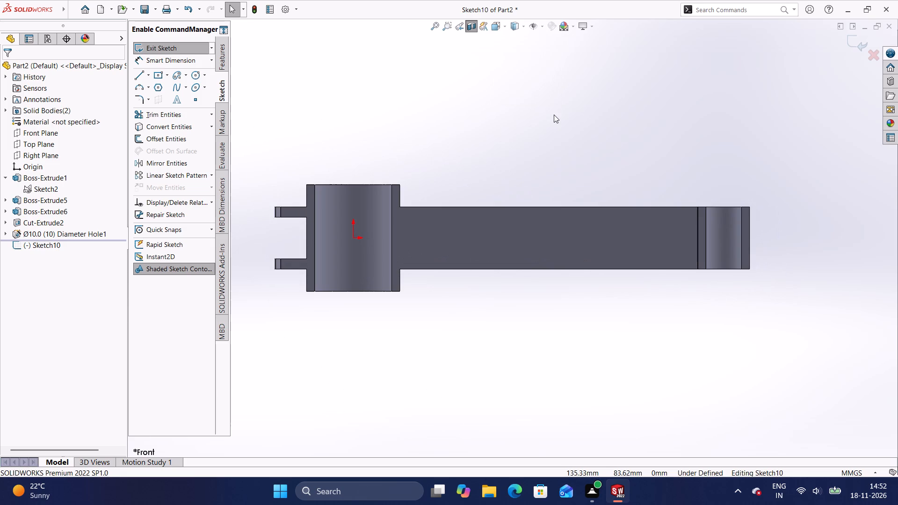
pyautogui.click(138, 76)
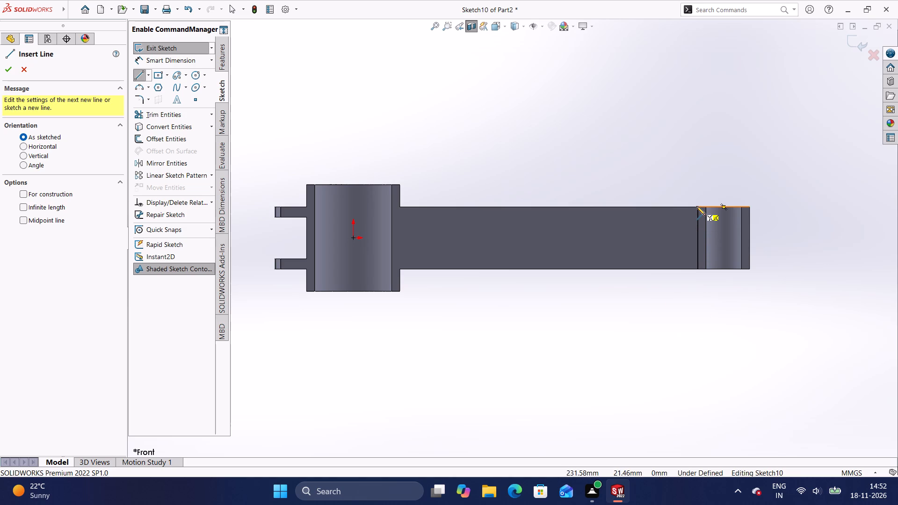
pyautogui.scroll(-4, 703, 214)
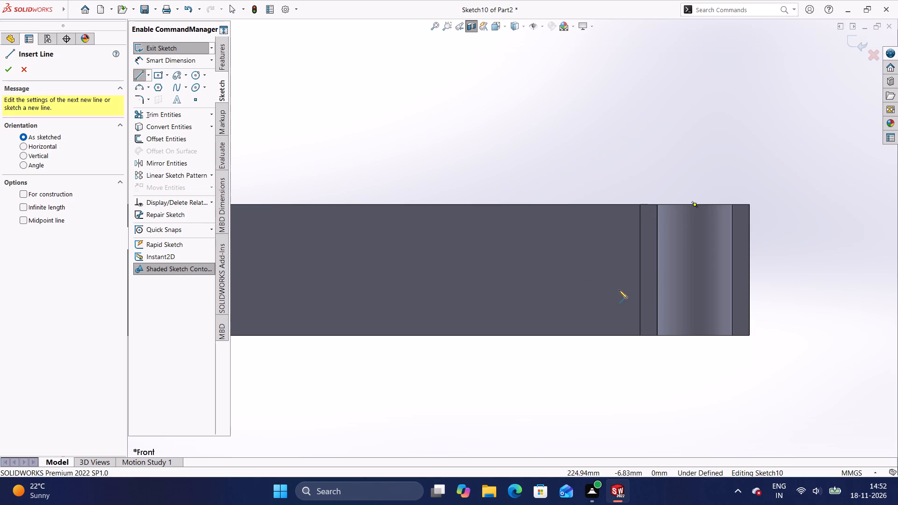
pyautogui.click(641, 244)
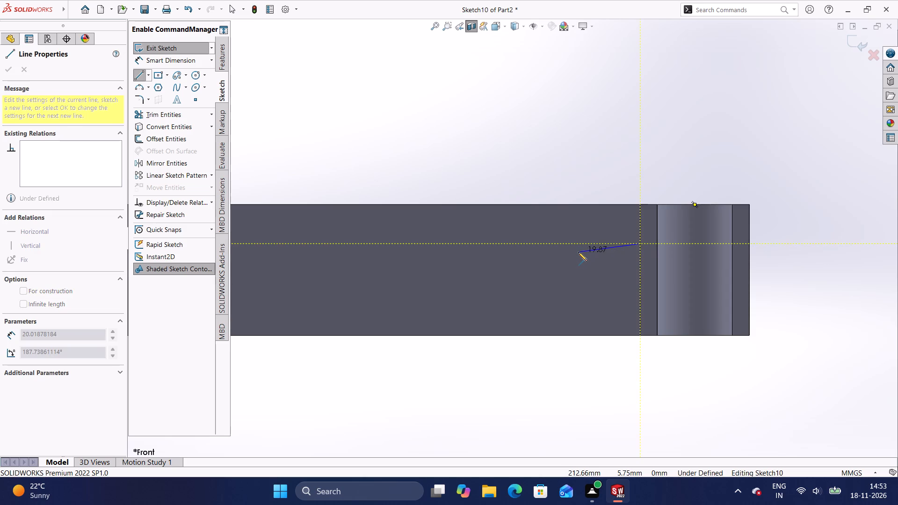
pyautogui.scroll(-1, 578, 252)
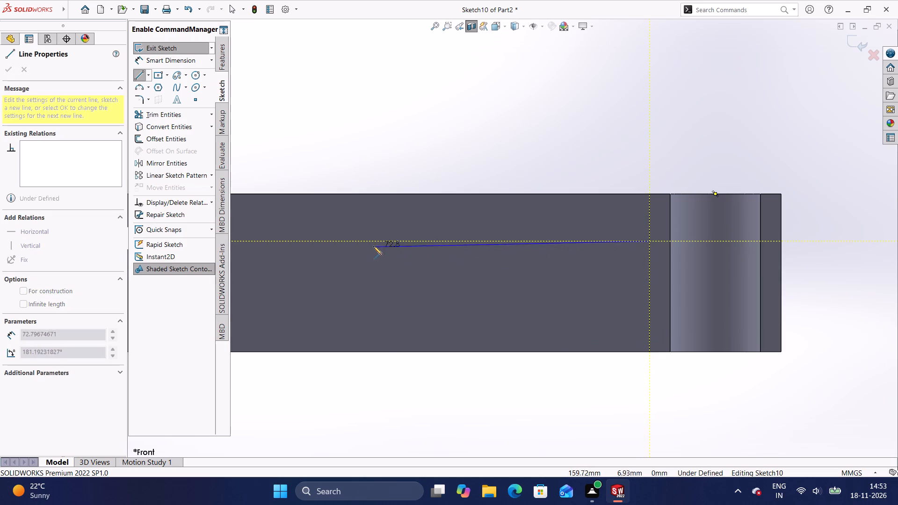
pyautogui.scroll(-3, 368, 245)
pyautogui.scroll(2, 368, 245)
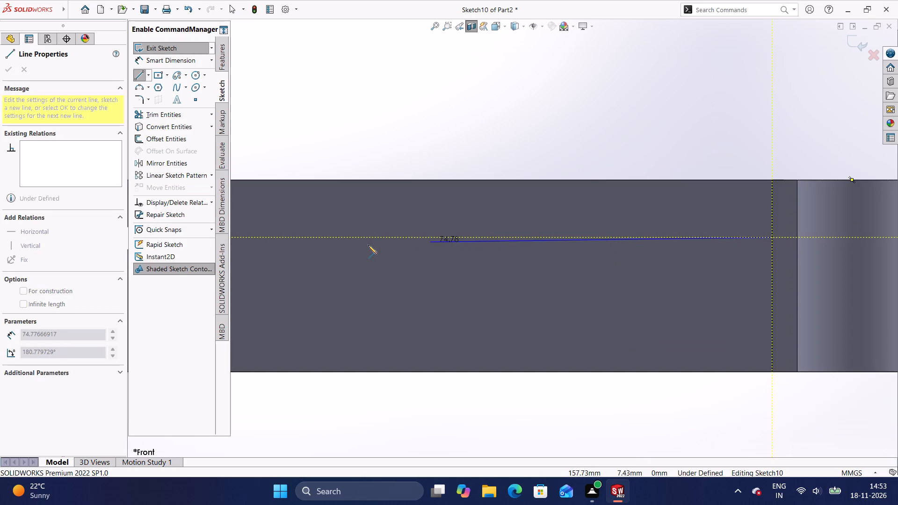
pyautogui.scroll(9, 368, 245)
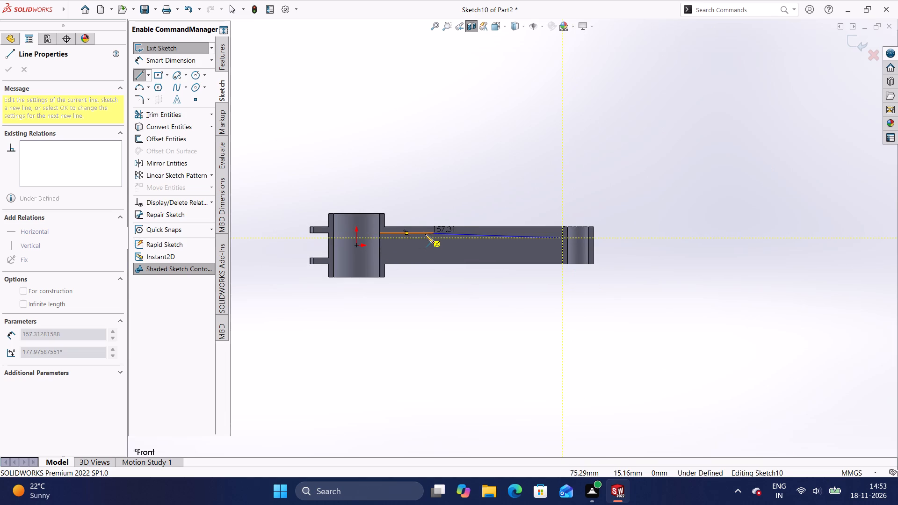
pyautogui.click(454, 232)
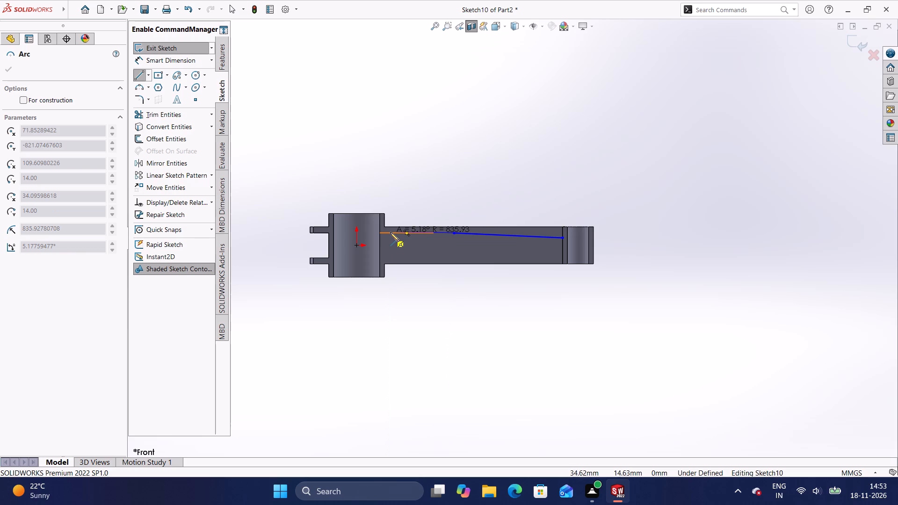
pyautogui.scroll(-1, 408, 227)
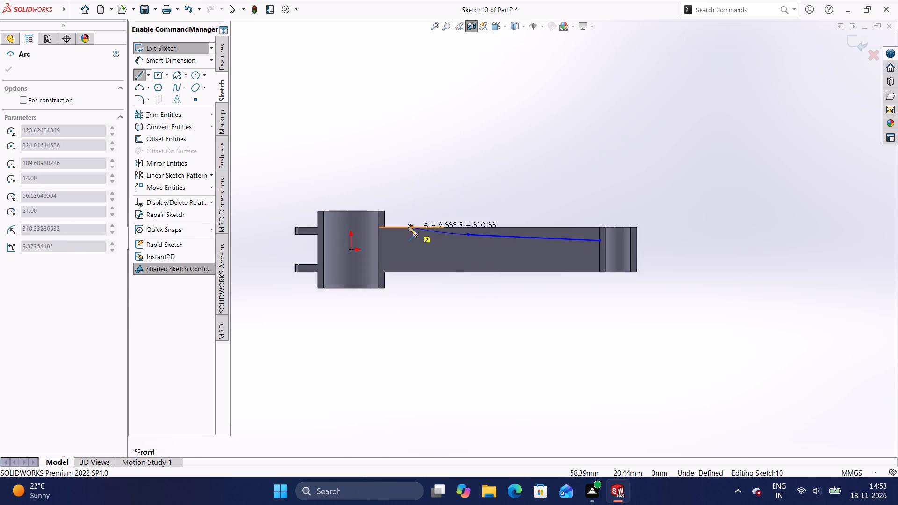
pyautogui.scroll(-3, 408, 227)
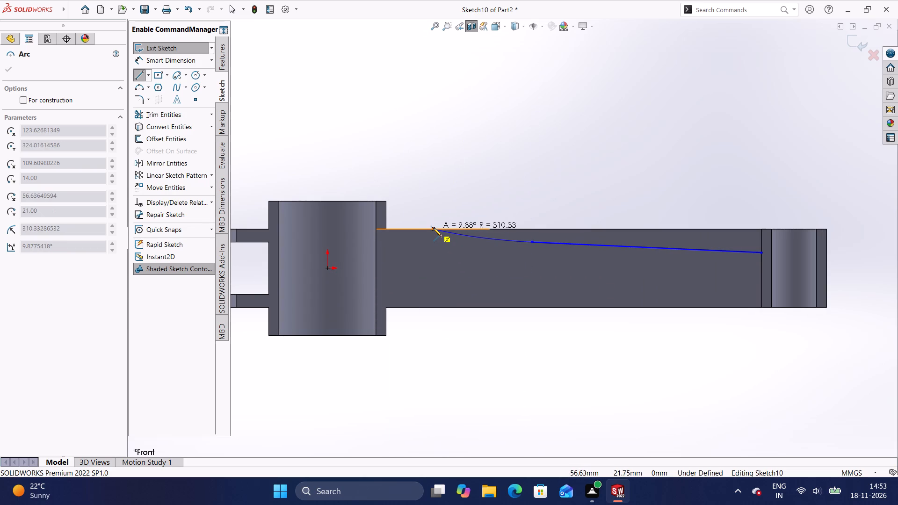
pyautogui.click(433, 228)
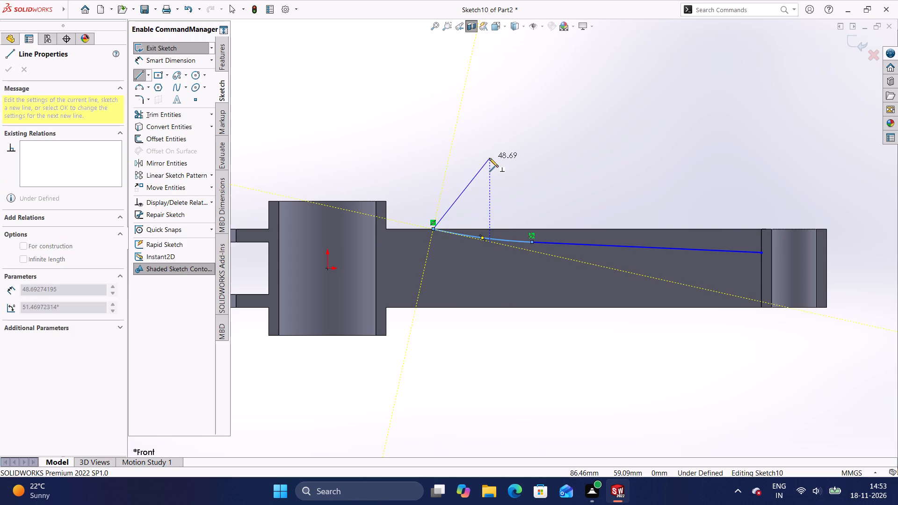
pyautogui.press('Escape')
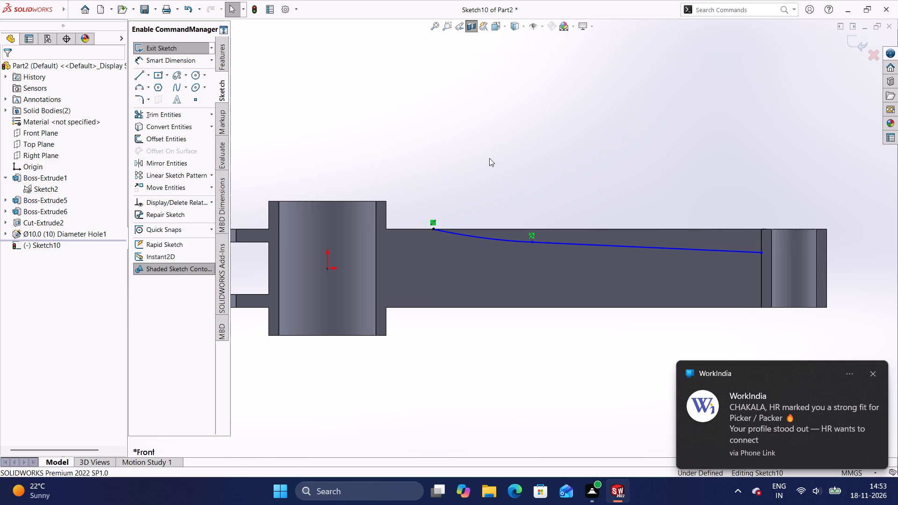
# Draw a horizontal centerline about 107 mm long from the origin along the middle of the arm.
pyautogui.click(150, 77)
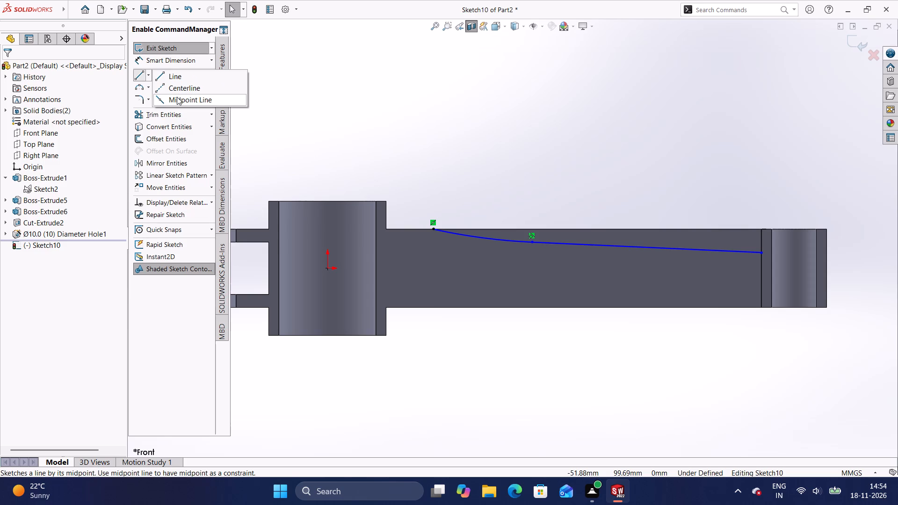
pyautogui.click(177, 88)
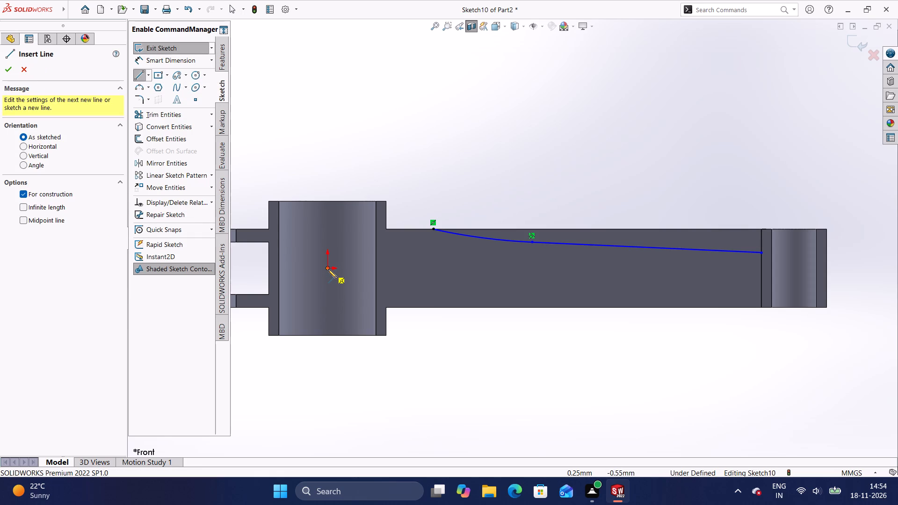
pyautogui.click(327, 268)
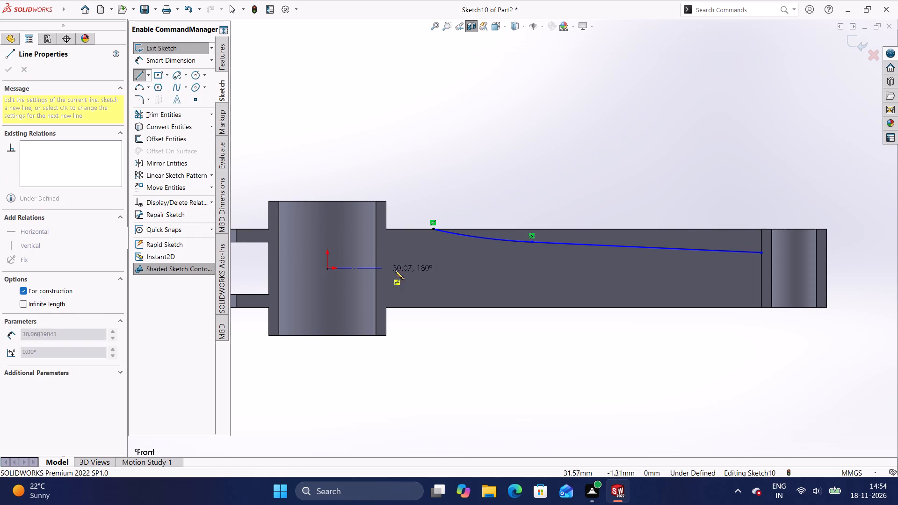
pyautogui.click(527, 268)
pyautogui.press('Escape')
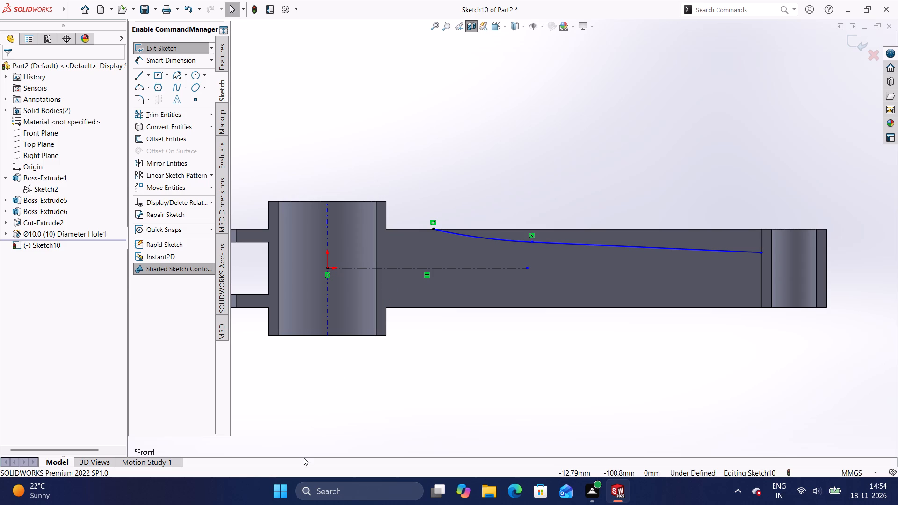
# Dimension the angle between the sloping line and the horizontal centerline as 2°.
pyautogui.click(173, 60)
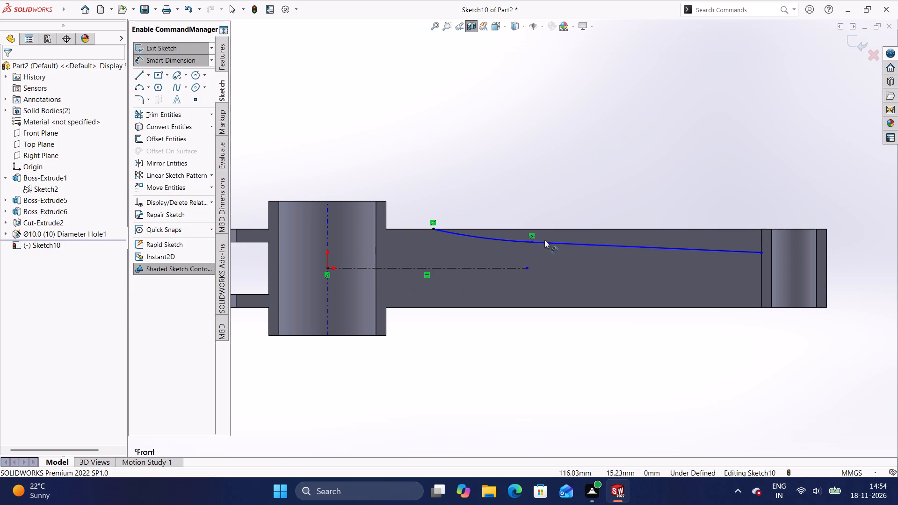
pyautogui.click(546, 243)
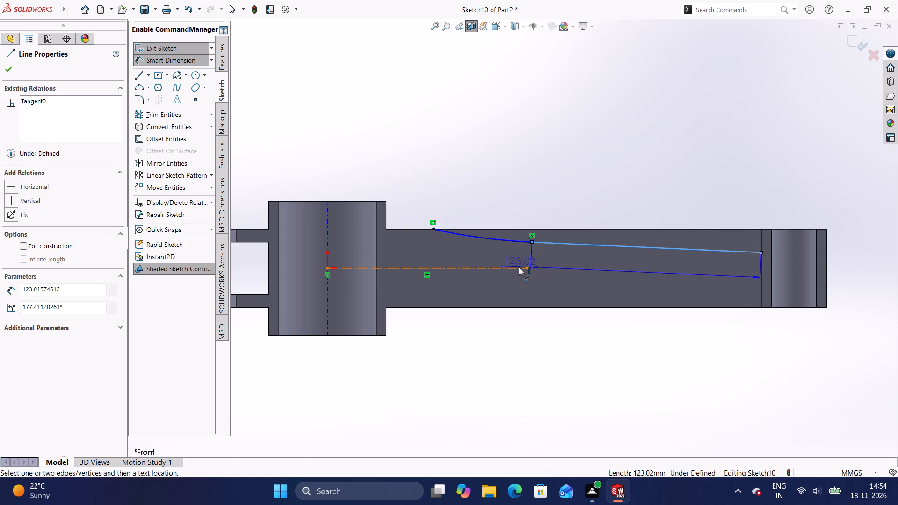
pyautogui.click(519, 267)
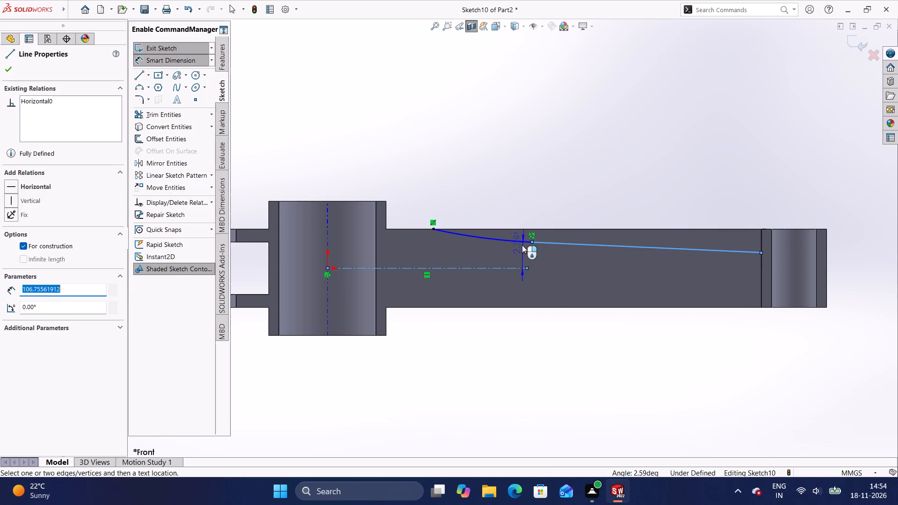
pyautogui.click(517, 256)
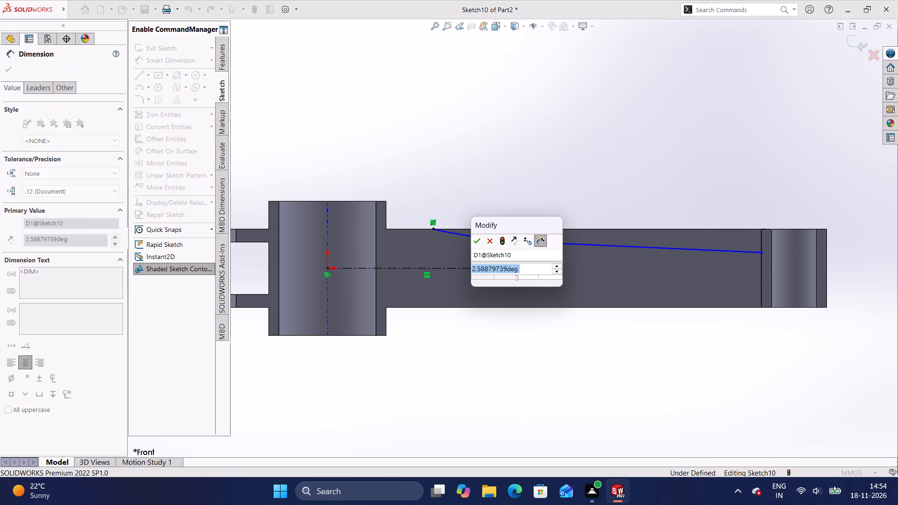
pyautogui.press('BackSpace')
pyautogui.press('2')
pyautogui.press('Return')
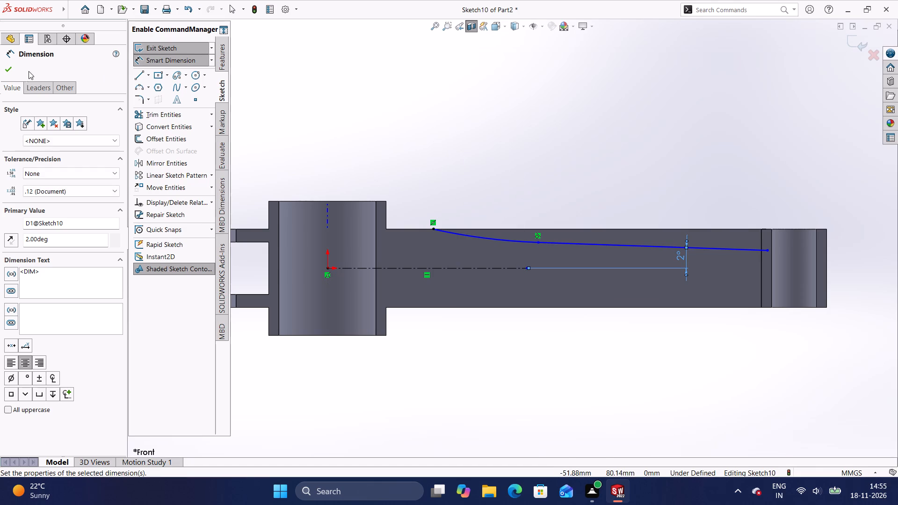
pyautogui.click(7, 69)
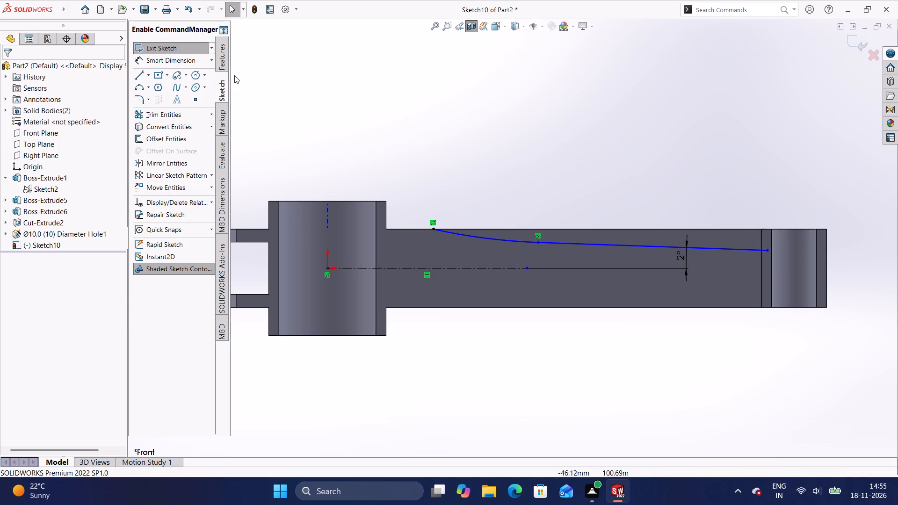
# Dimension the tangent arc at the hub end of the sloping line with a radius of 78 mm.
pyautogui.click(186, 61)
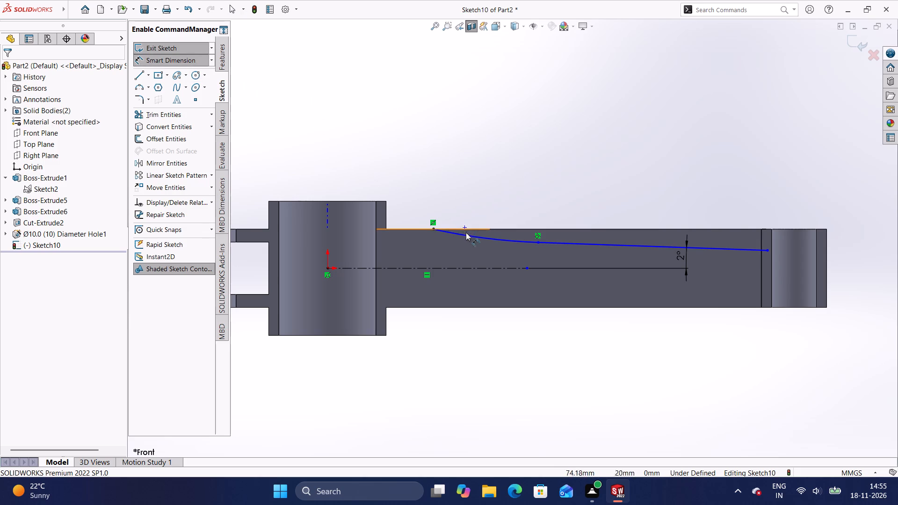
pyautogui.click(464, 235)
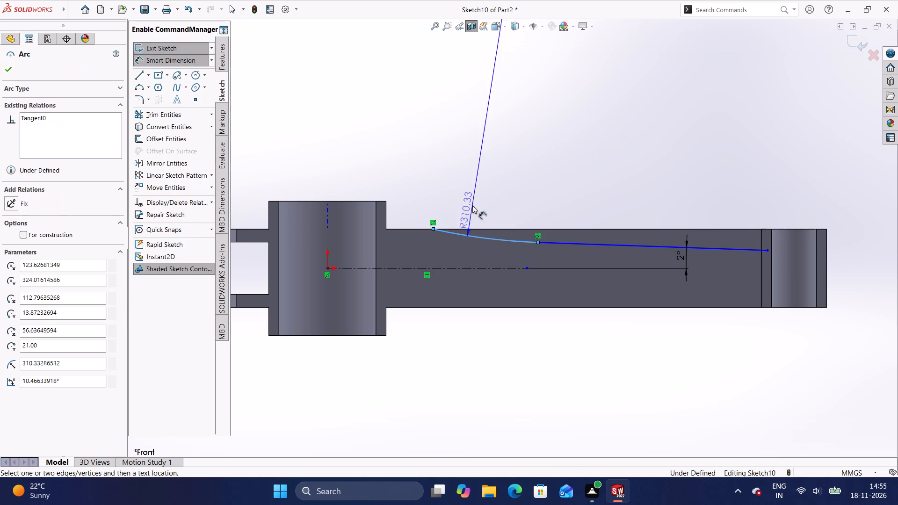
pyautogui.click(481, 169)
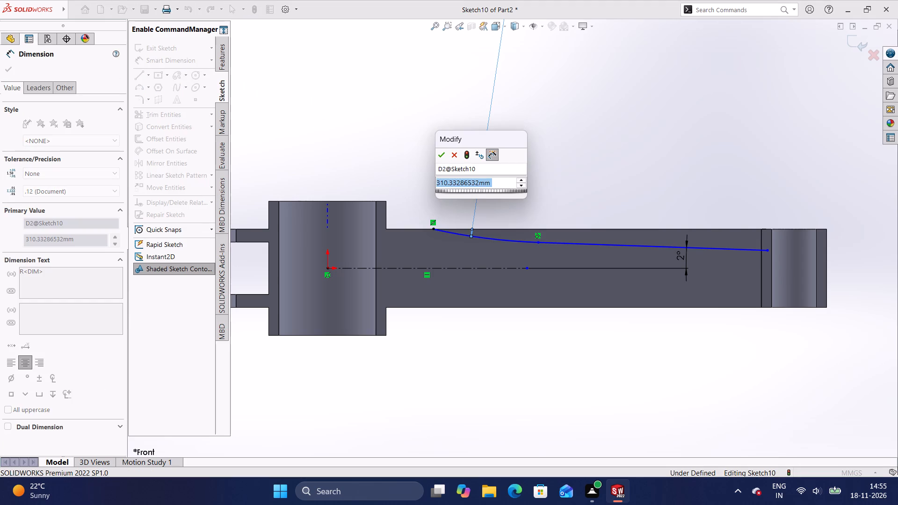
pyautogui.press('BackSpace')
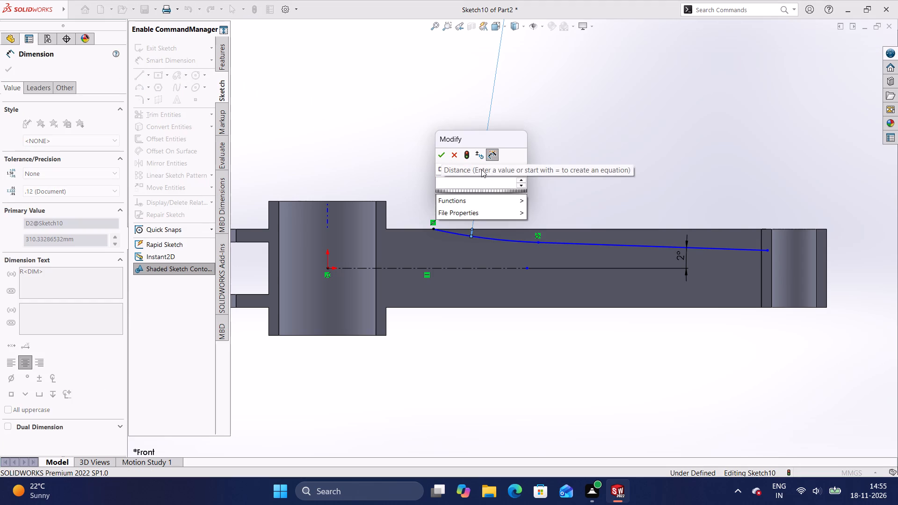
pyautogui.write('78')
pyautogui.press('Return')
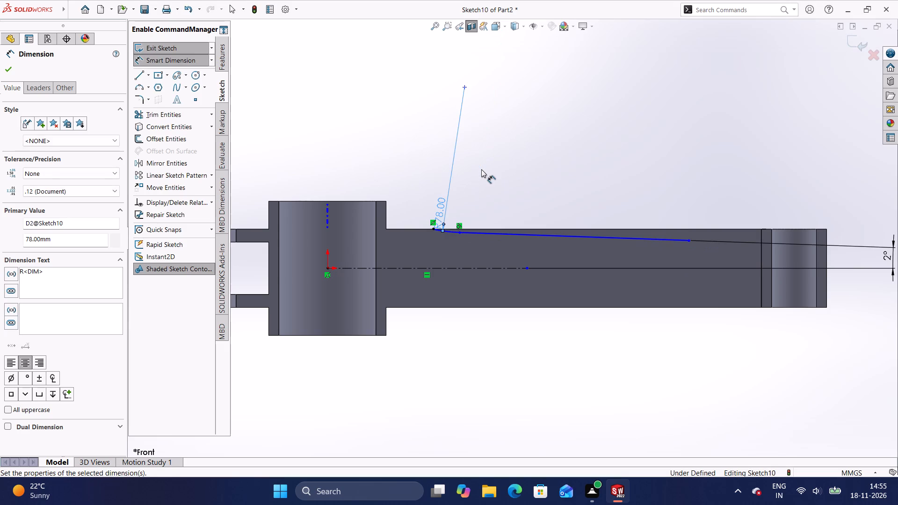
pyautogui.click(481, 169)
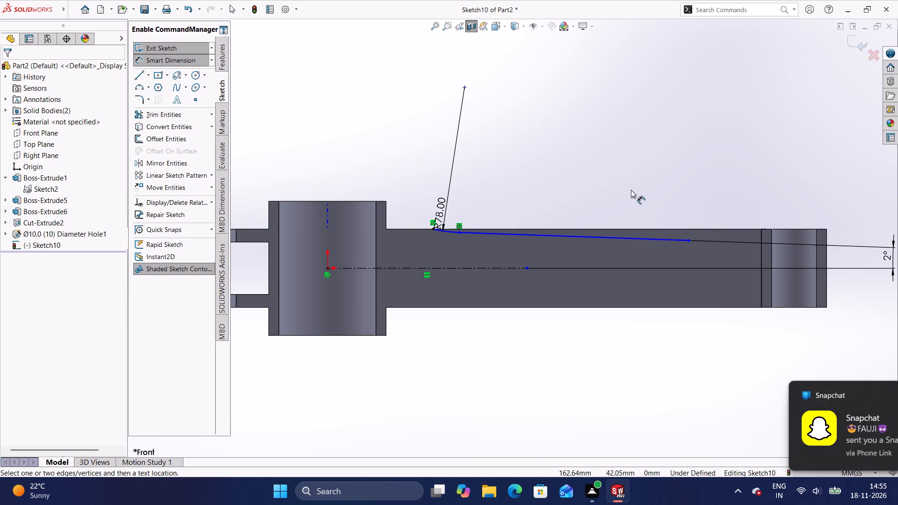
pyautogui.press('Escape')
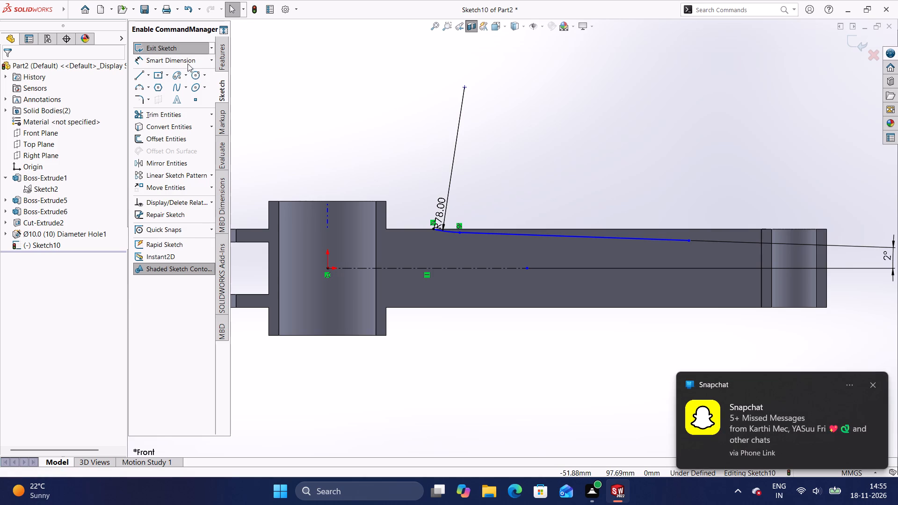
# Sketch a vertical line about 6 mm long from the sloping line's end near the end boss up to the arm's top edge.
pyautogui.click(137, 75)
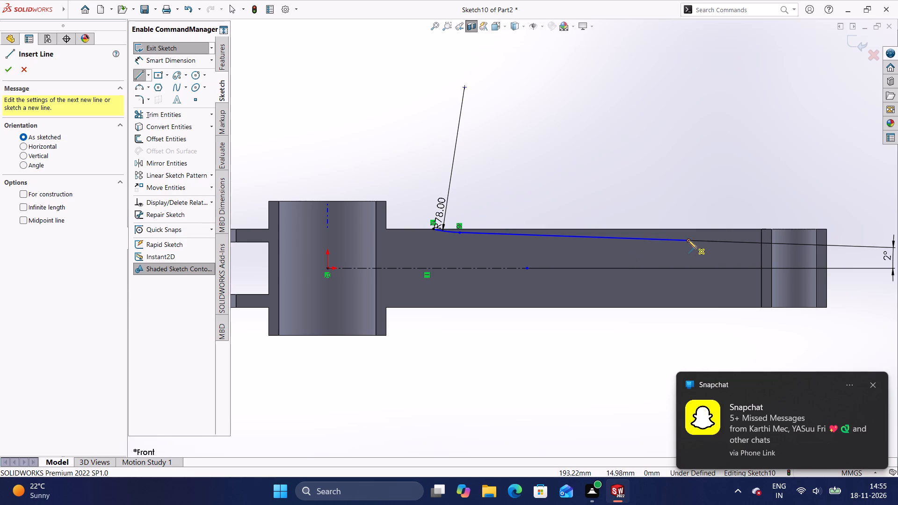
pyautogui.click(688, 240)
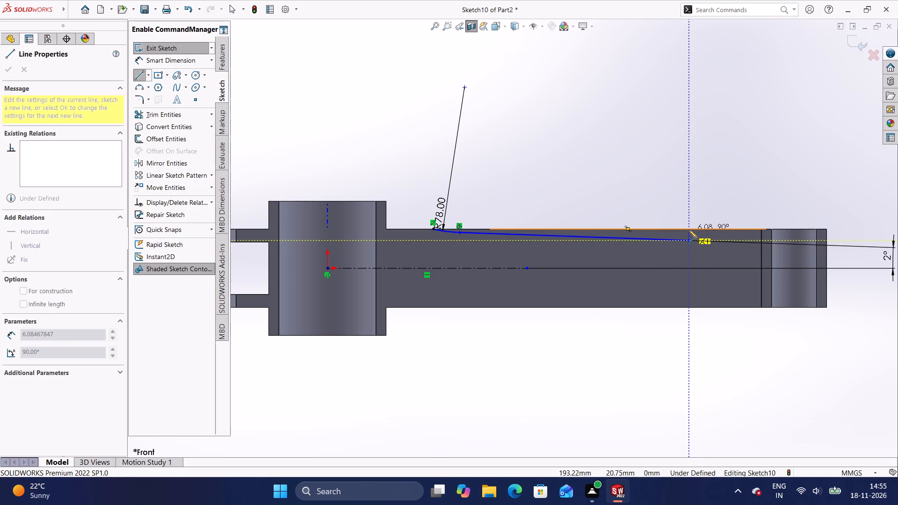
pyautogui.scroll(3, 688, 230)
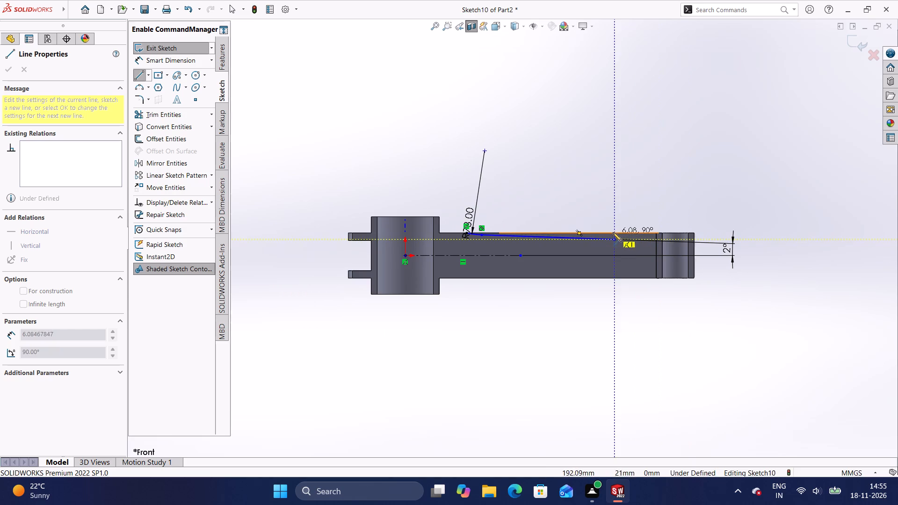
pyautogui.scroll(-5, 613, 227)
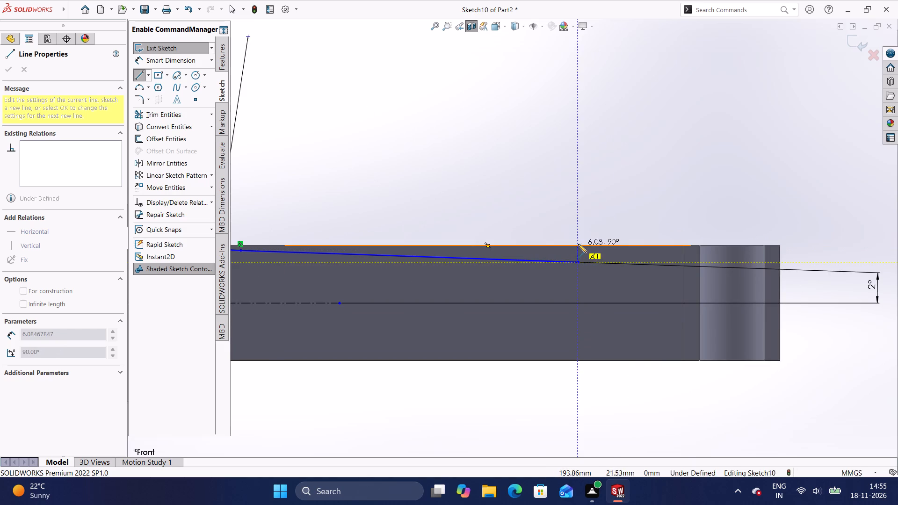
pyautogui.click(576, 245)
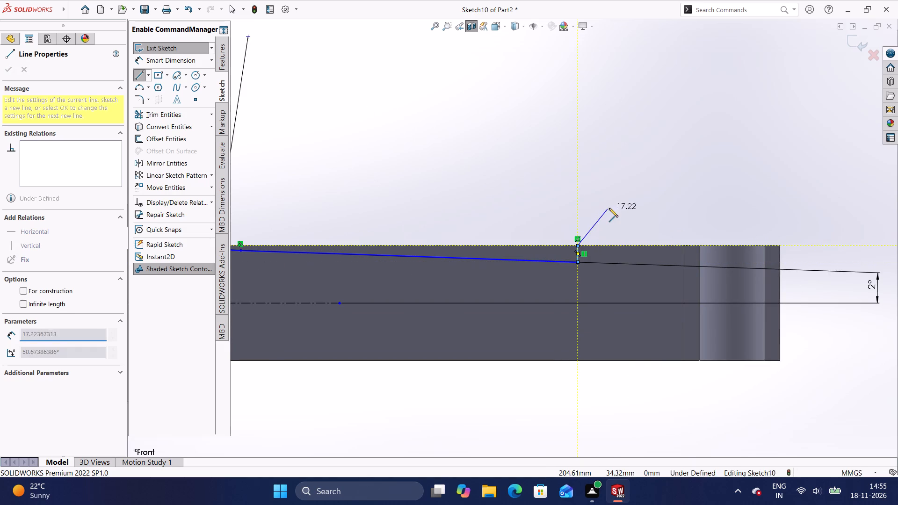
pyautogui.press('Escape')
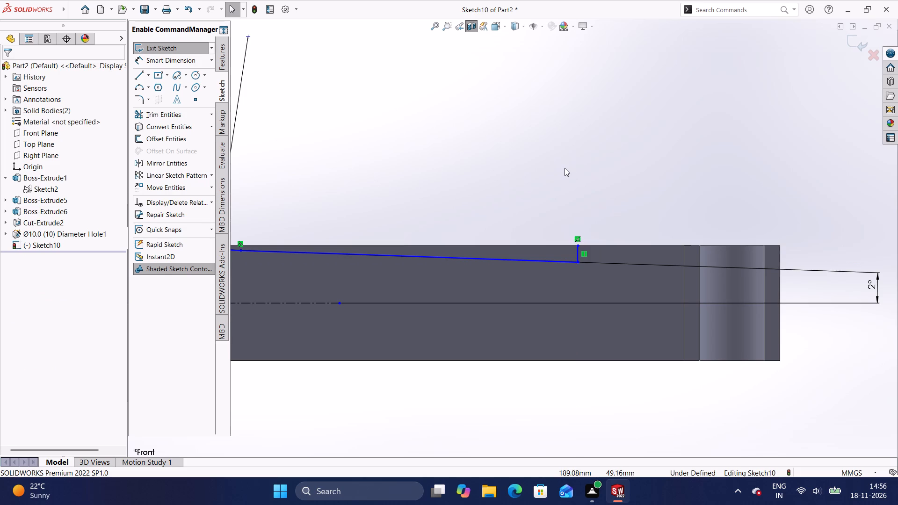
# Examine the taper profile sketch along the arm, including the arc near the hub and the short vertical line near the end boss.
pyautogui.scroll(-3, 565, 168)
pyautogui.scroll(7, 565, 168)
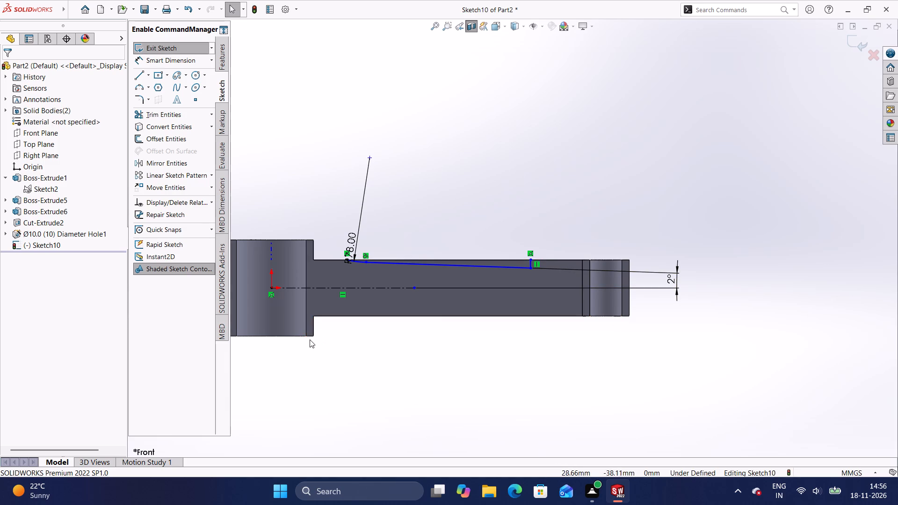
pyautogui.scroll(-2, 310, 340)
pyautogui.scroll(3, 310, 350)
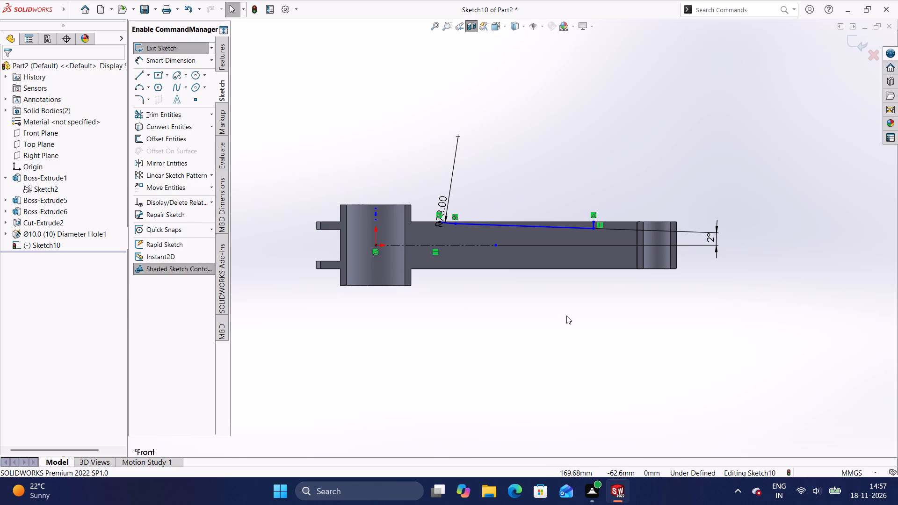
pyautogui.scroll(1, 566, 316)
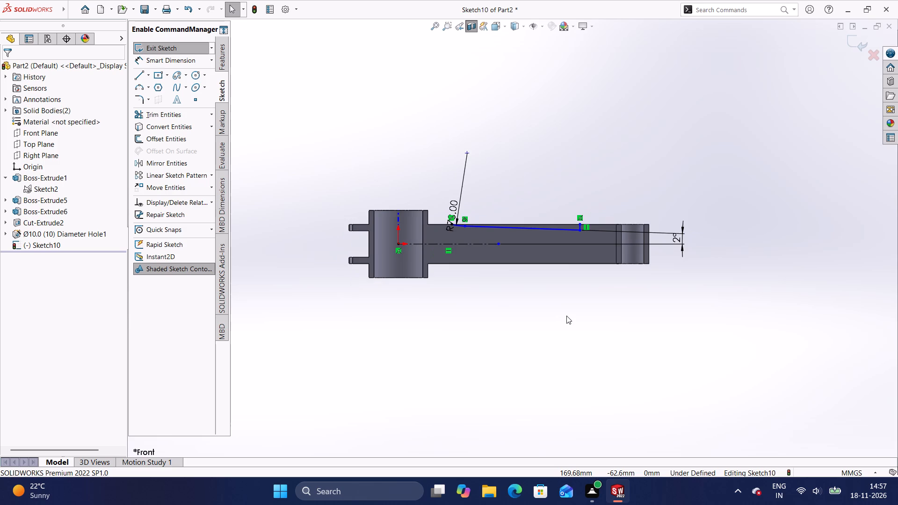
pyautogui.scroll(-1, 540, 302)
pyautogui.moveTo(540, 302); pyautogui.dragTo(540, 303, button='middle')
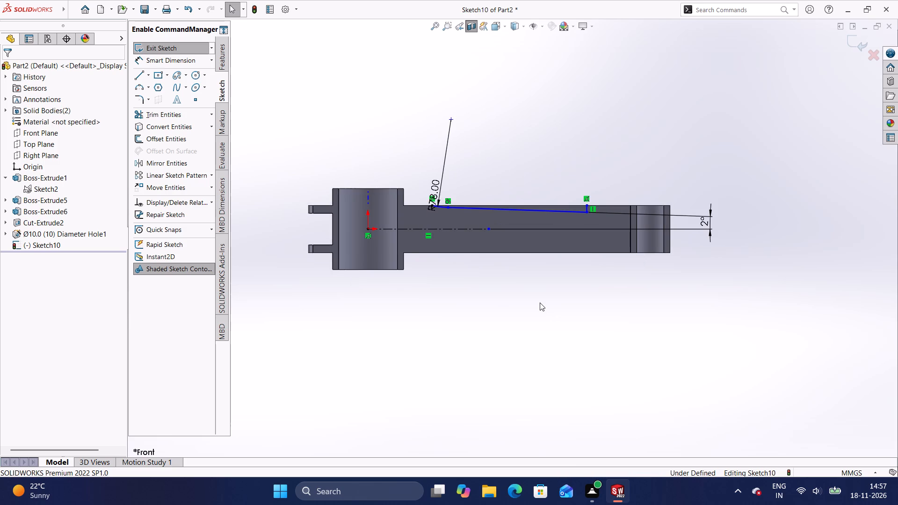
pyautogui.moveTo(540, 303); pyautogui.dragTo(540, 324, button='middle')
pyautogui.scroll(1, 540, 324)
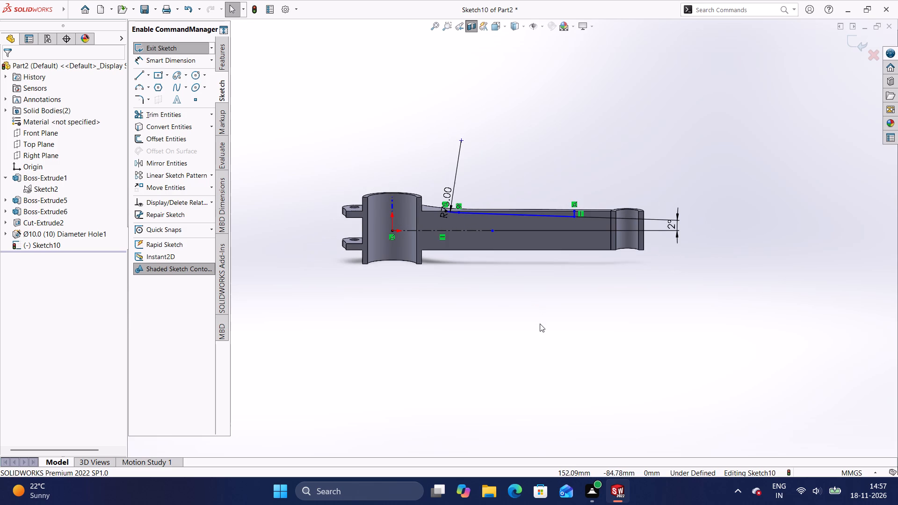
pyautogui.moveTo(540, 324); pyautogui.dragTo(539, 323, button='middle')
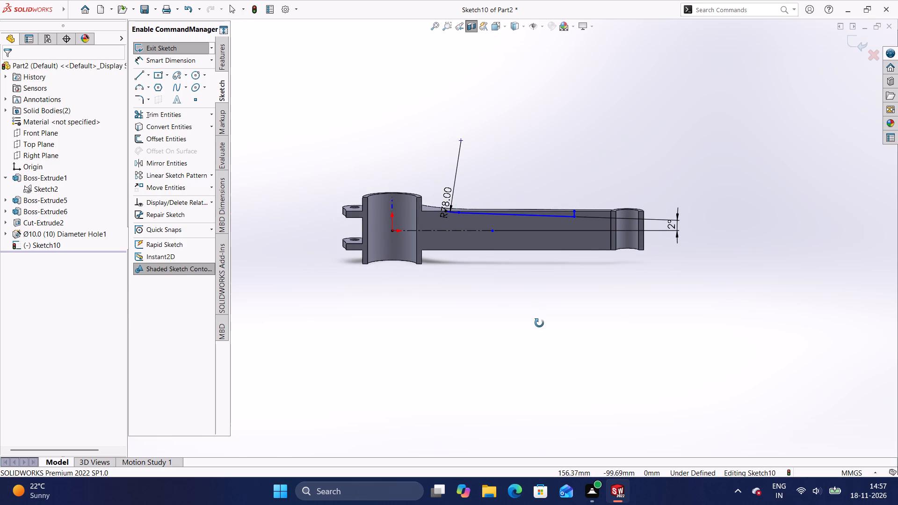
pyautogui.moveTo(539, 323); pyautogui.dragTo(537, 298, button='middle')
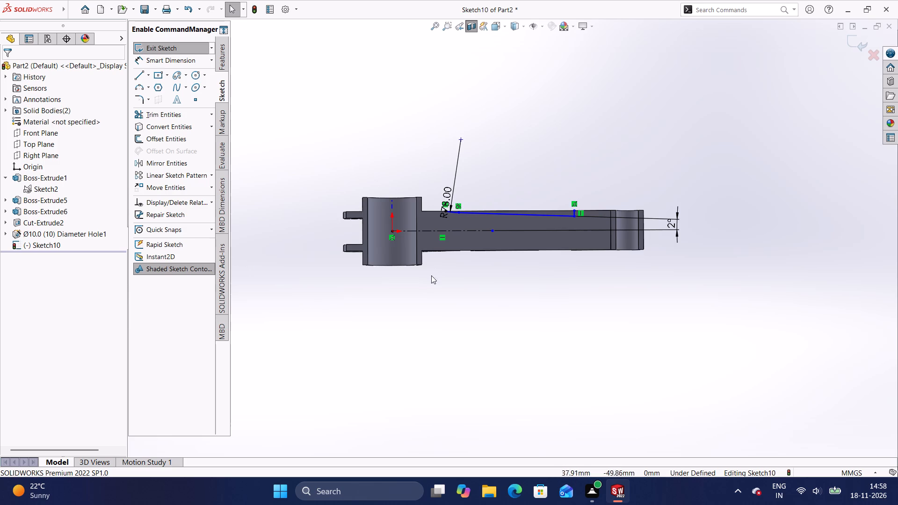
pyautogui.scroll(-4, 454, 217)
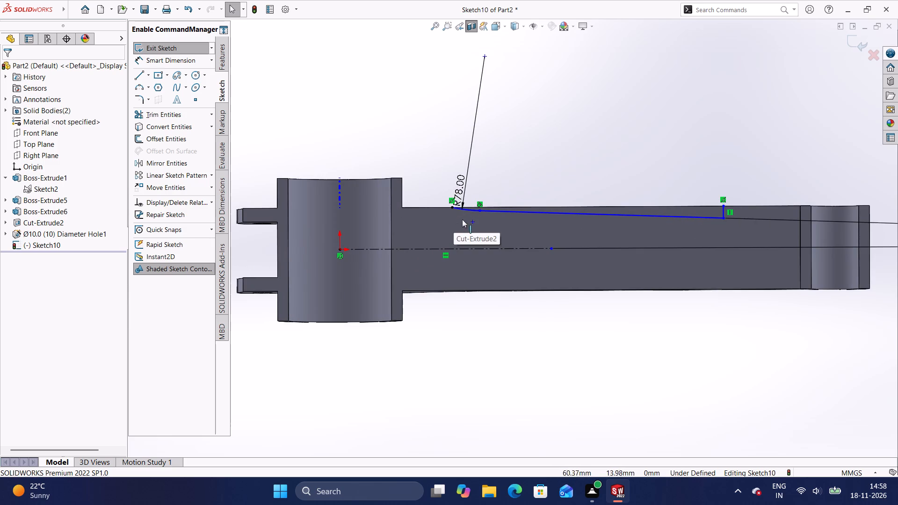
pyautogui.scroll(-5, 472, 214)
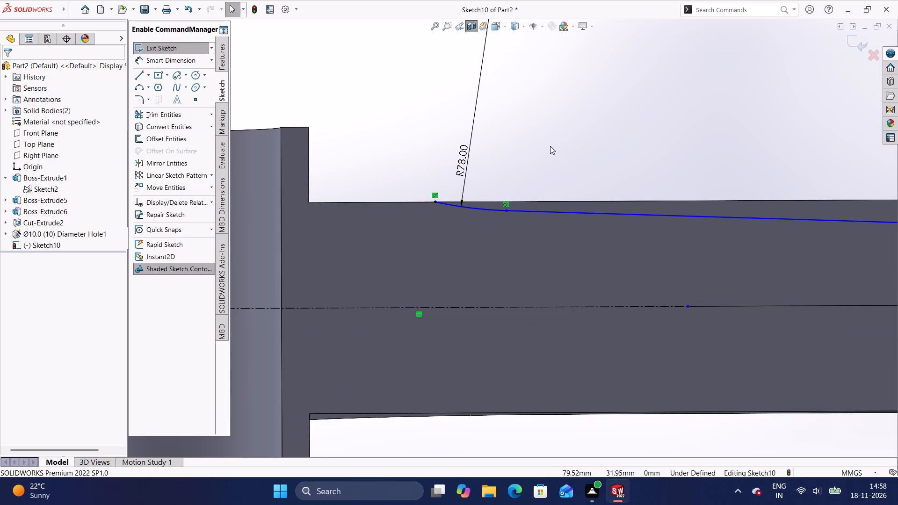
pyautogui.scroll(5, 549, 146)
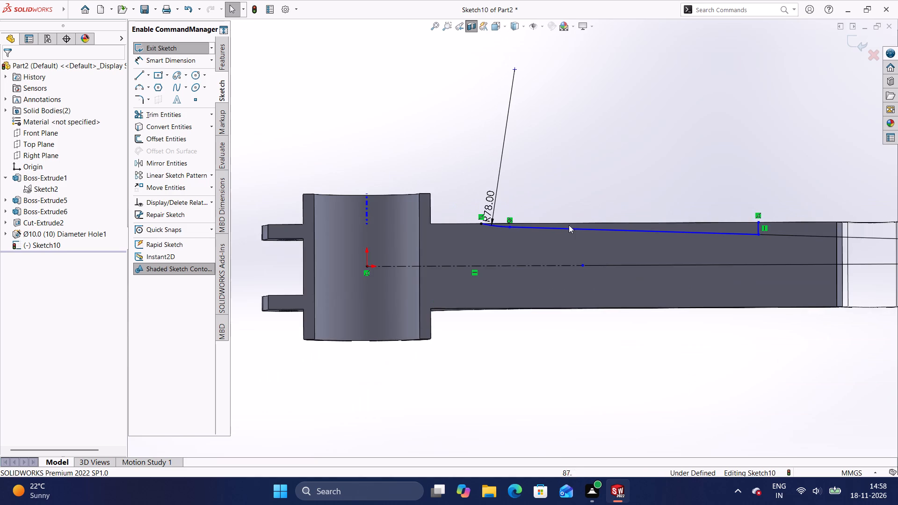
pyautogui.scroll(3, 775, 336)
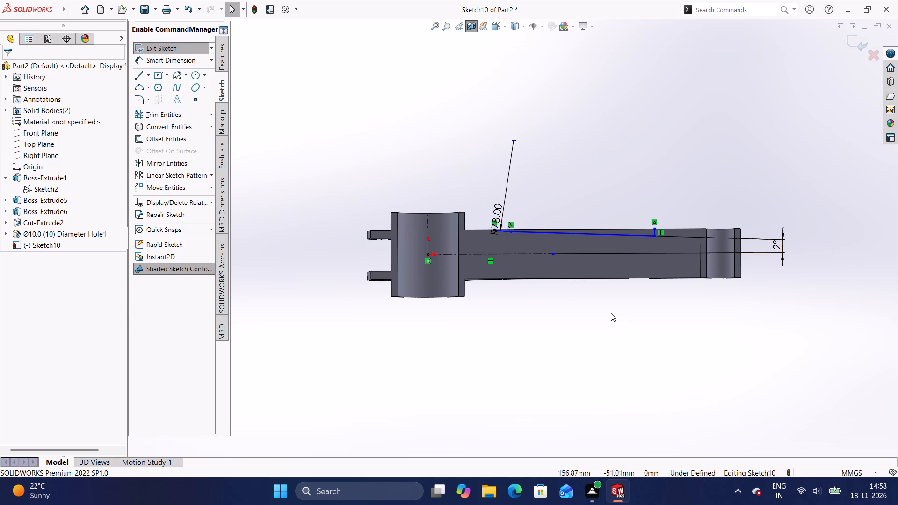
pyautogui.scroll(-1, 611, 313)
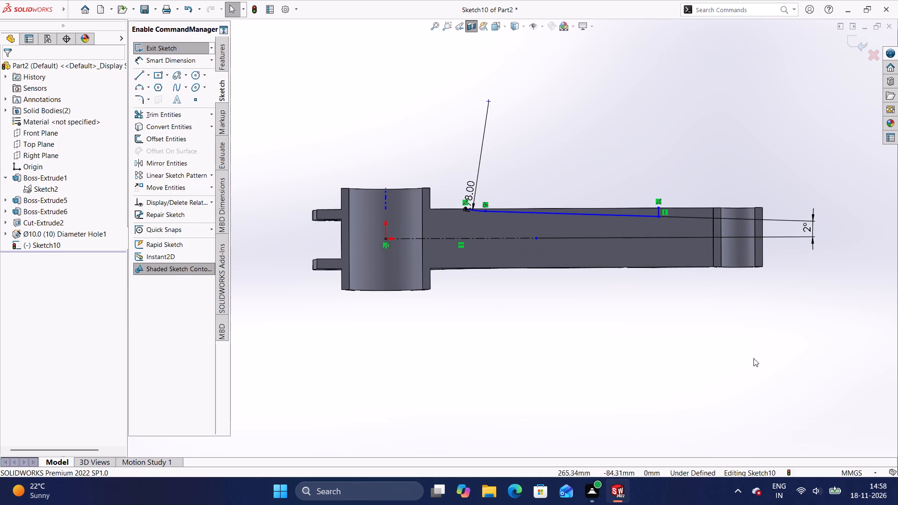
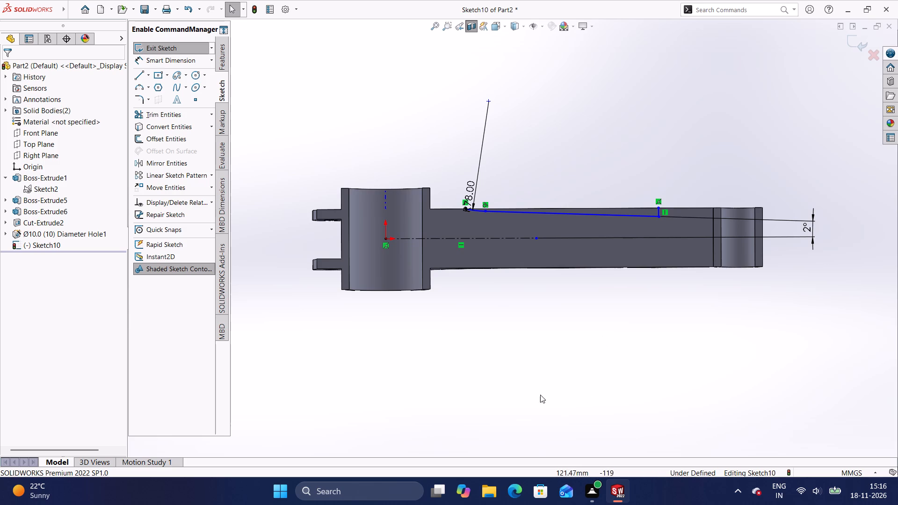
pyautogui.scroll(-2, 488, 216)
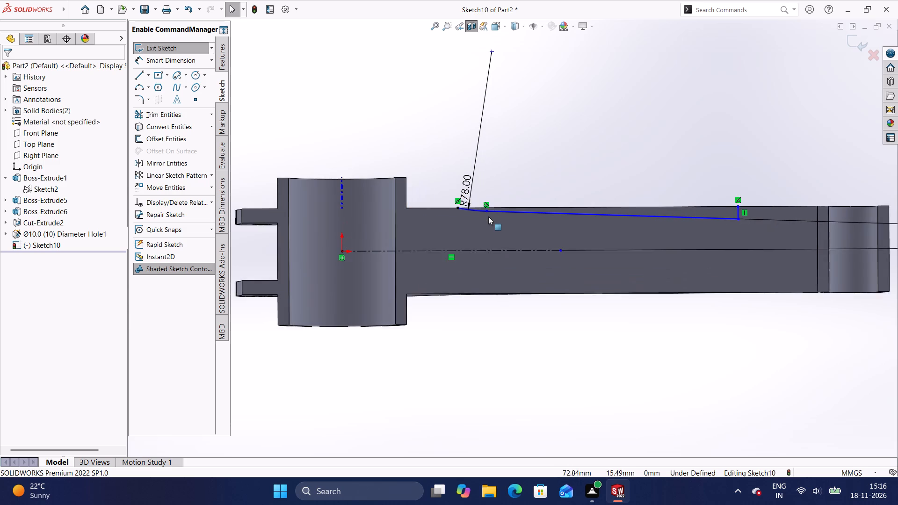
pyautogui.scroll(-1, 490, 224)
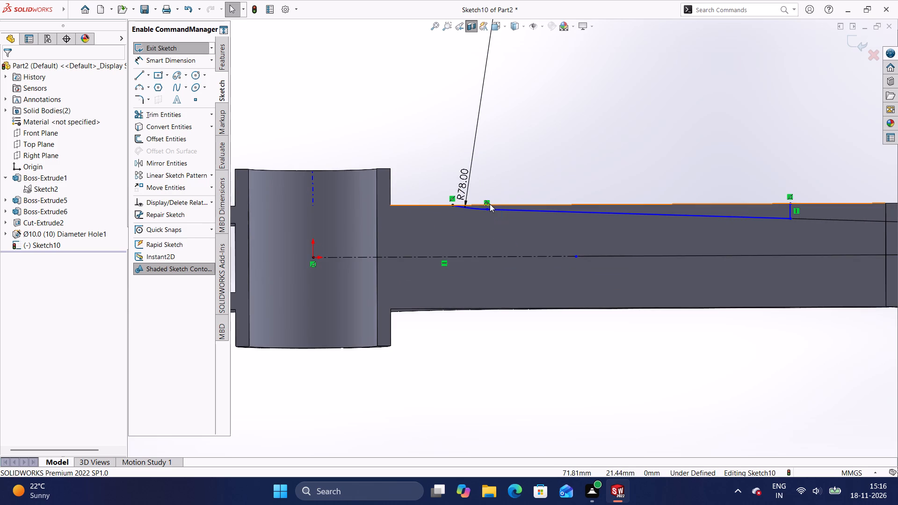
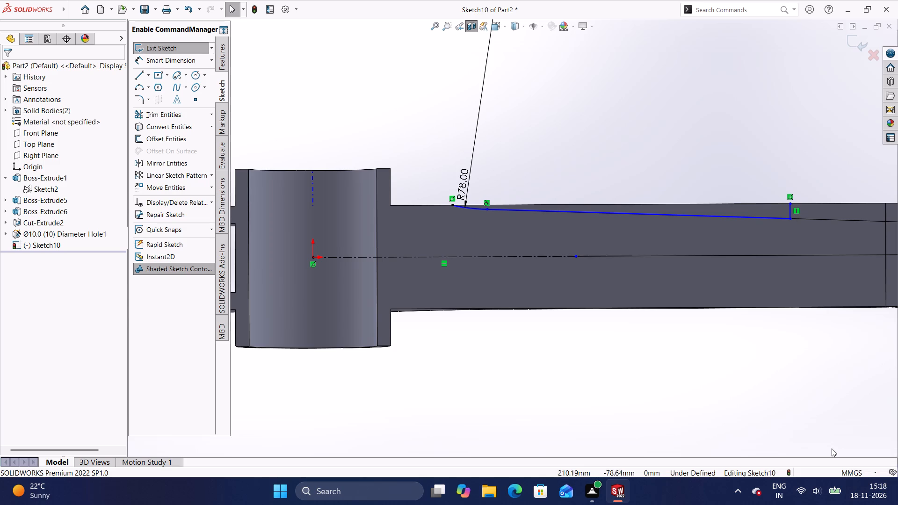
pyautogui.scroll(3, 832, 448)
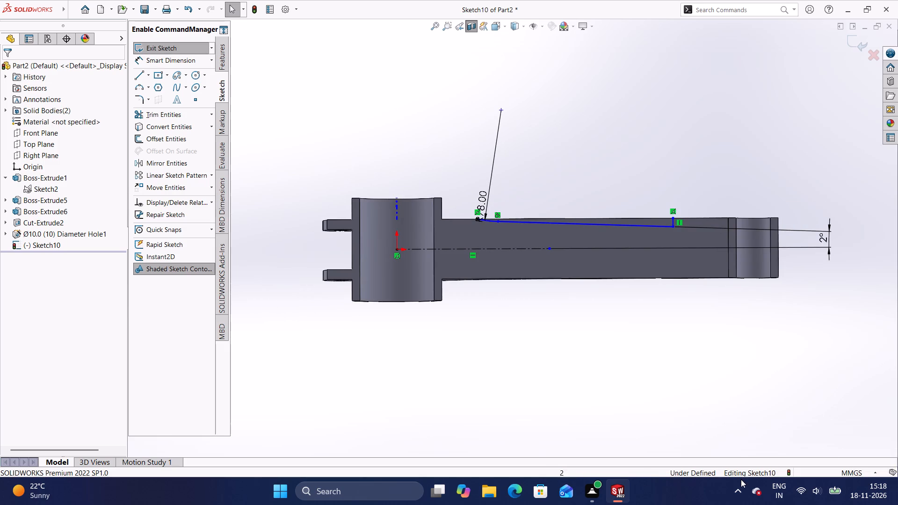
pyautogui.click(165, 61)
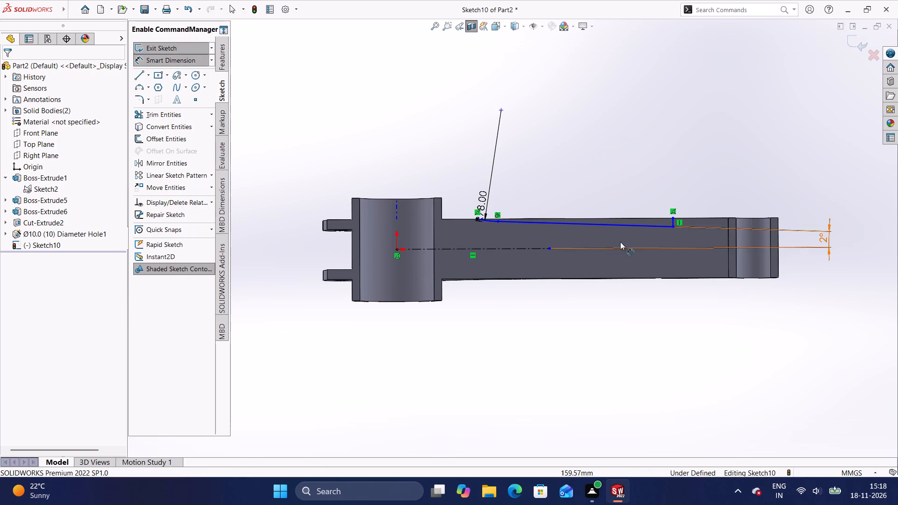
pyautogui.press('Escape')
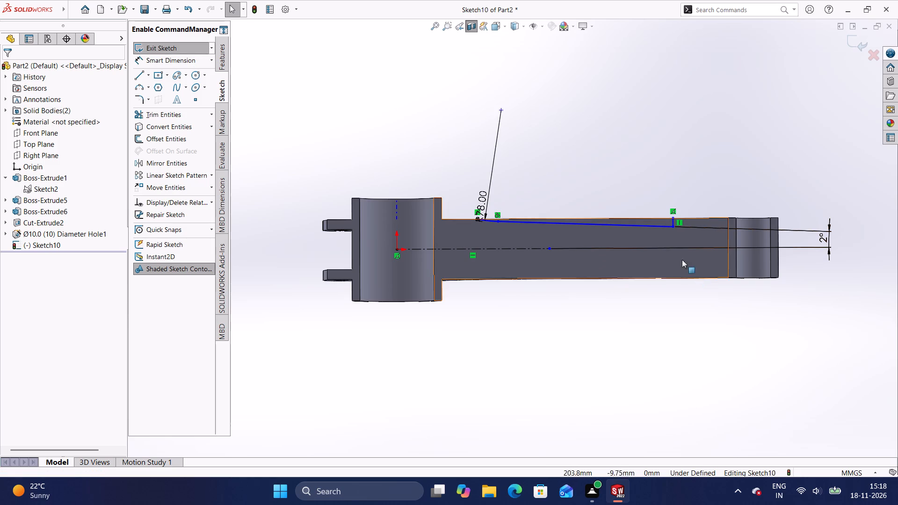
# Move the profile's short vertical end line along the arm's upper edge to about X 233.45 mm, near the end boss.
pyautogui.scroll(-5, 672, 235)
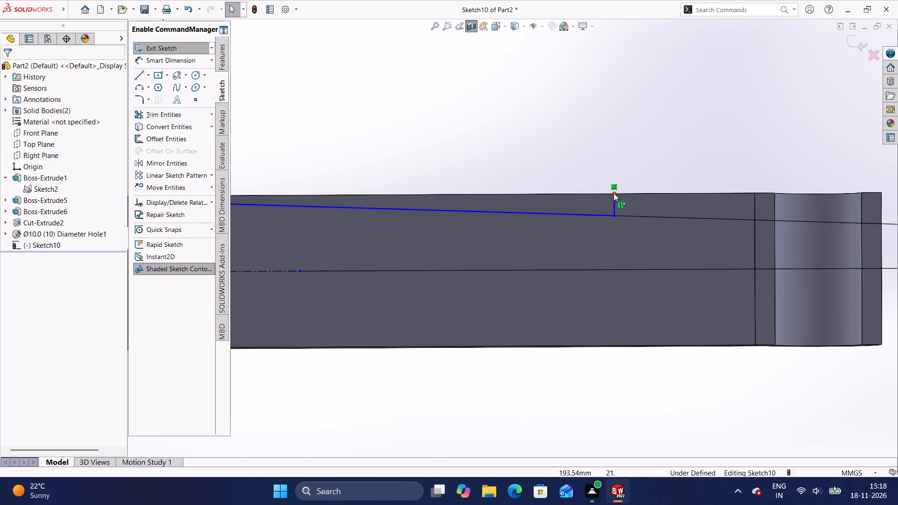
pyautogui.moveTo(614, 193); pyautogui.dragTo(747, 200)
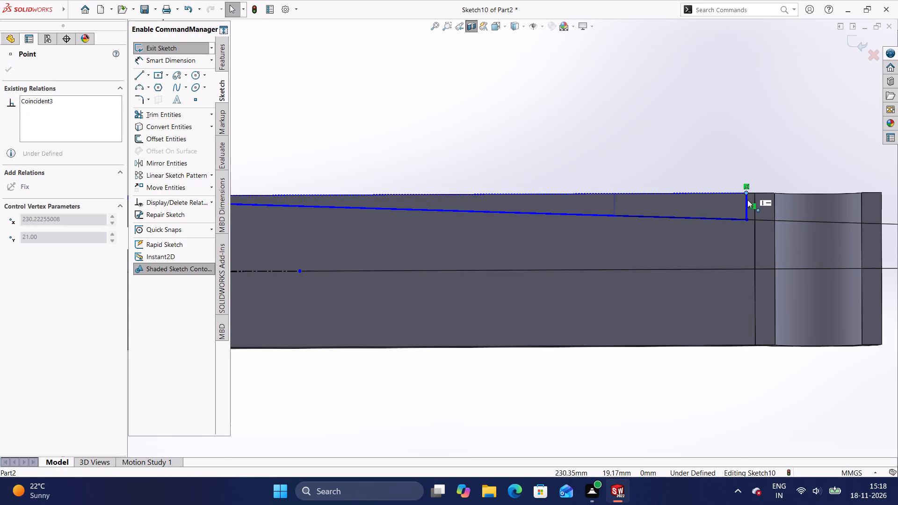
pyautogui.moveTo(747, 200); pyautogui.dragTo(758, 206)
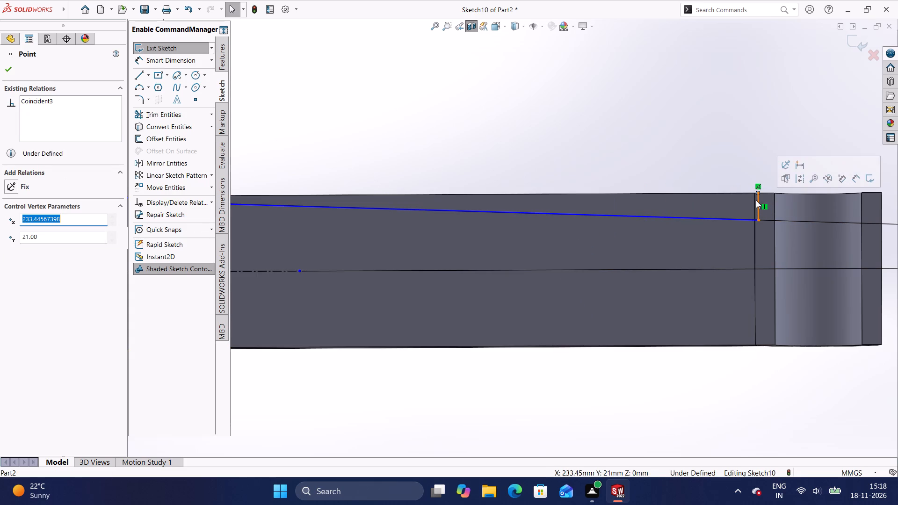
pyautogui.click(755, 191)
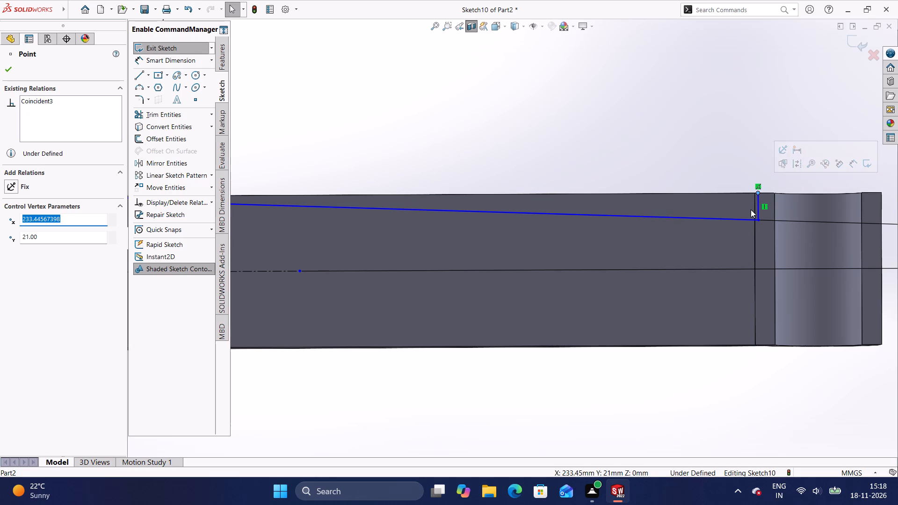
pyautogui.press('Escape')
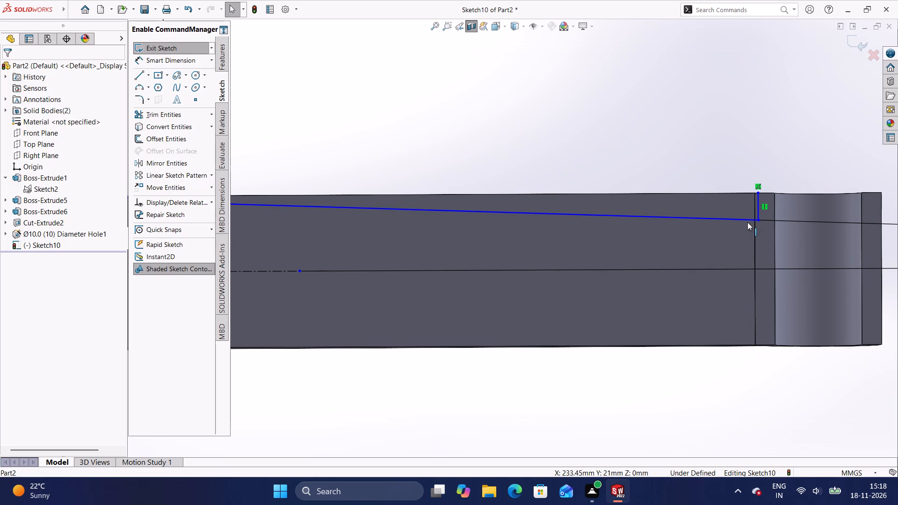
# Fine-adjust the short vertical line onto the boundary between arm and end boss, at about X 232.35 mm.
pyautogui.doubleClick(758, 192)
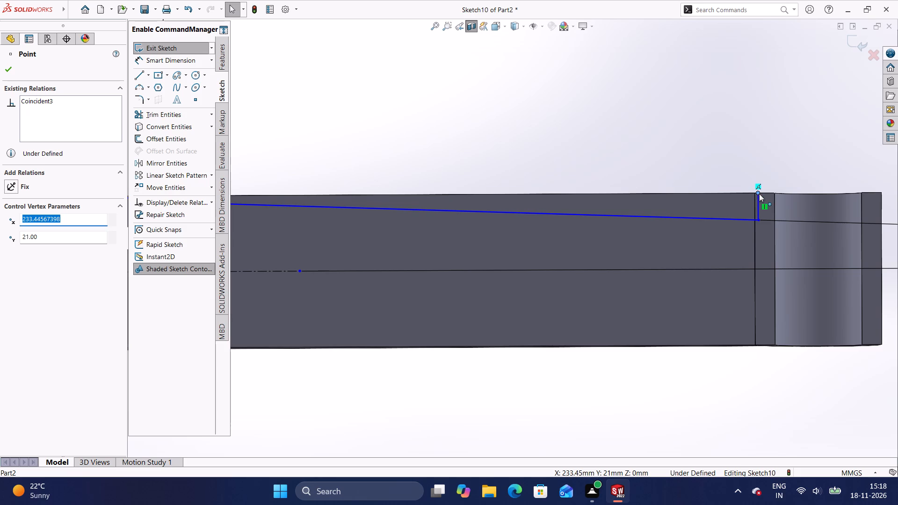
pyautogui.scroll(-4, 759, 194)
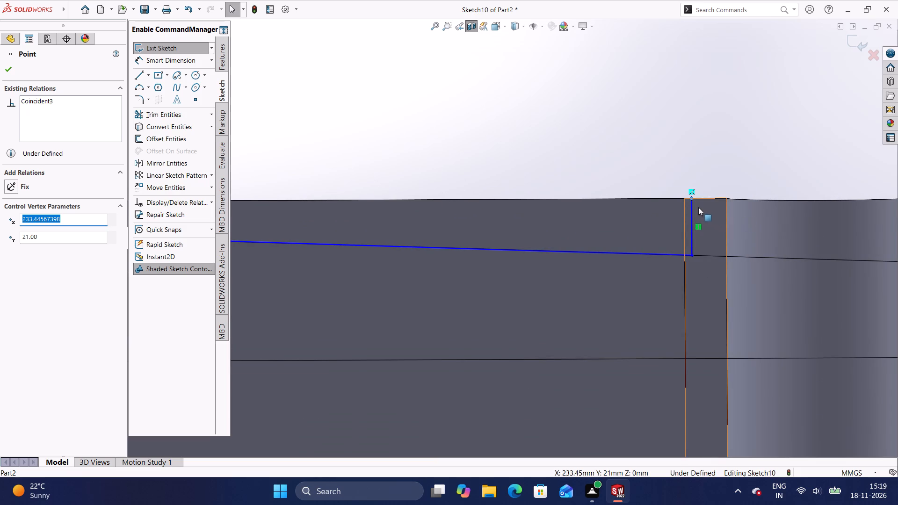
pyautogui.moveTo(691, 197); pyautogui.dragTo(686, 203)
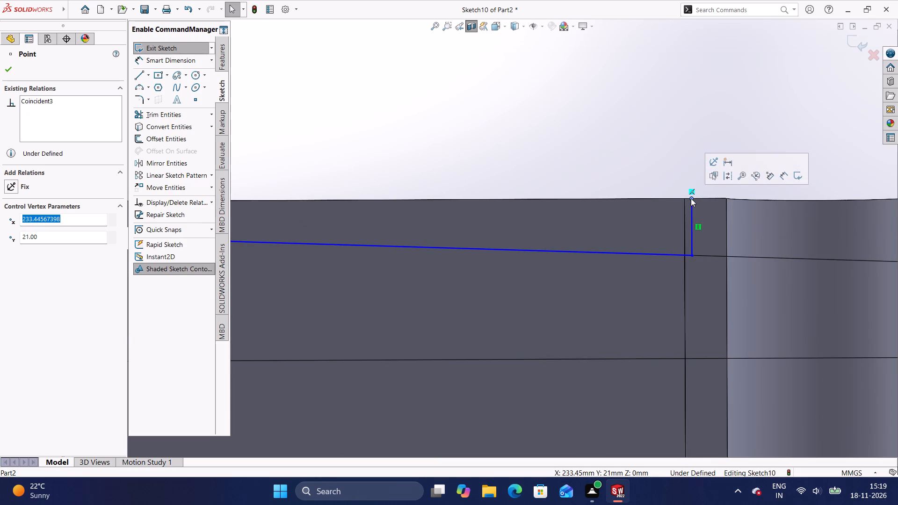
pyautogui.click(691, 198)
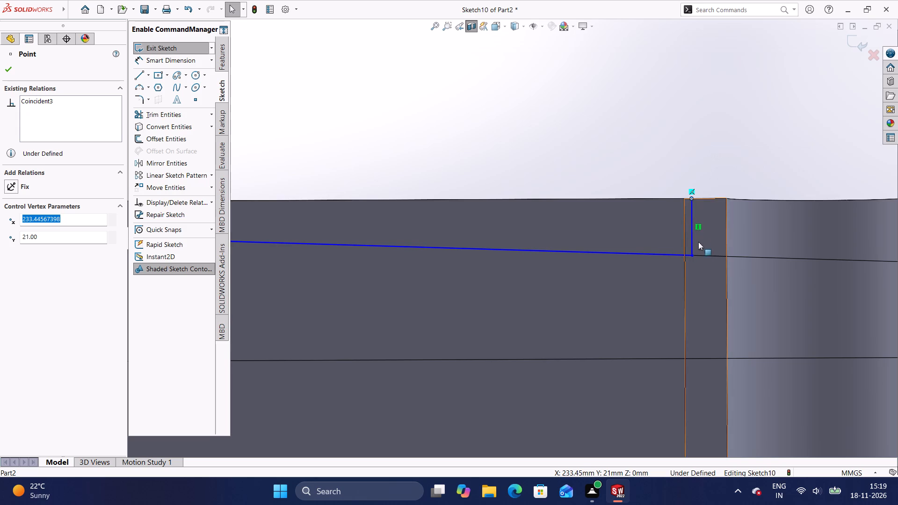
pyautogui.click(690, 196)
pyautogui.moveTo(690, 196); pyautogui.dragTo(686, 199)
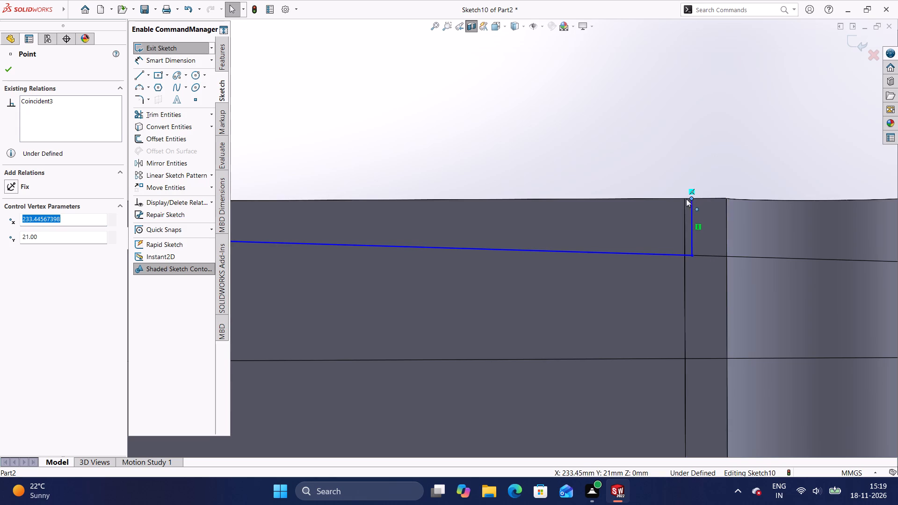
pyautogui.moveTo(686, 199); pyautogui.dragTo(684, 202)
pyautogui.moveTo(691, 209); pyautogui.dragTo(691, 249)
pyautogui.click(691, 249)
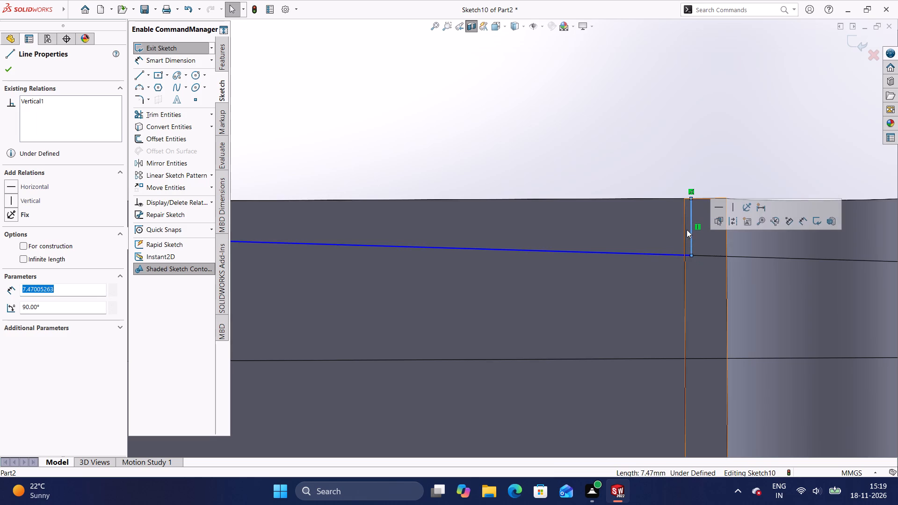
pyautogui.moveTo(690, 204); pyautogui.dragTo(695, 235)
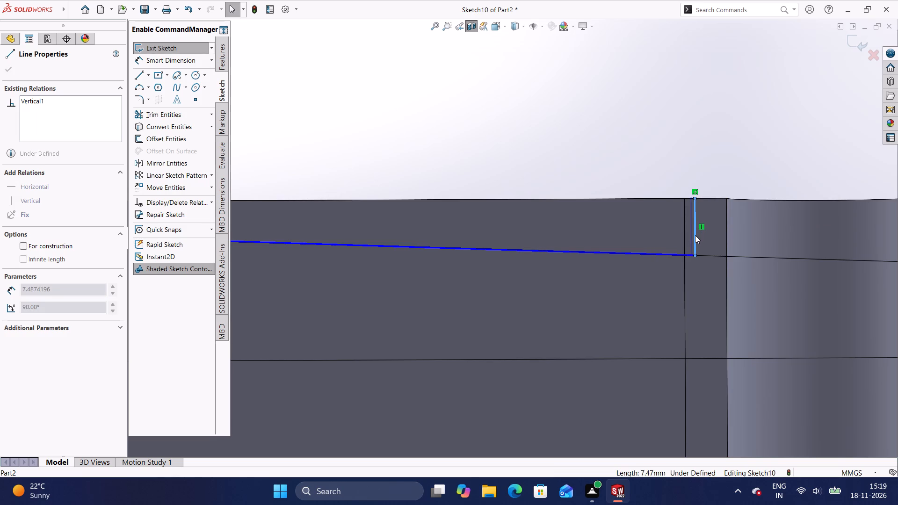
pyautogui.moveTo(695, 235); pyautogui.dragTo(681, 220)
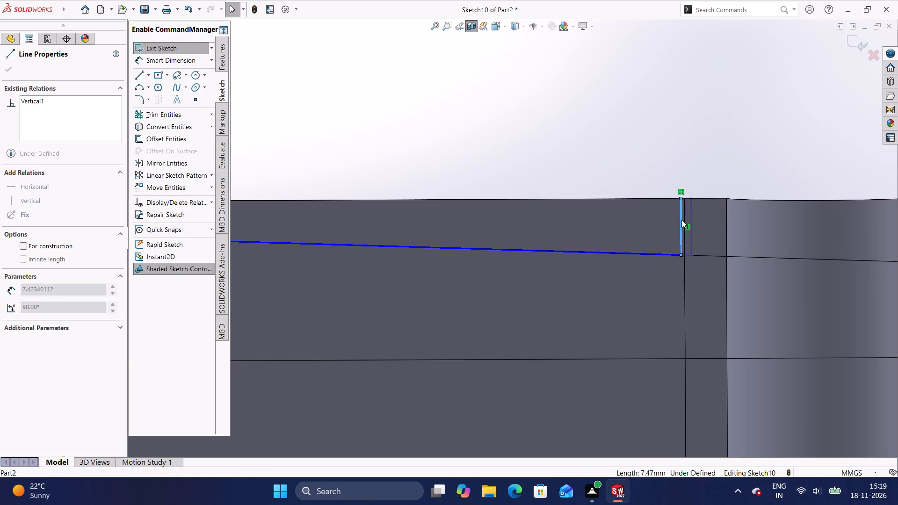
pyautogui.moveTo(681, 220); pyautogui.dragTo(683, 197)
pyautogui.click(683, 197)
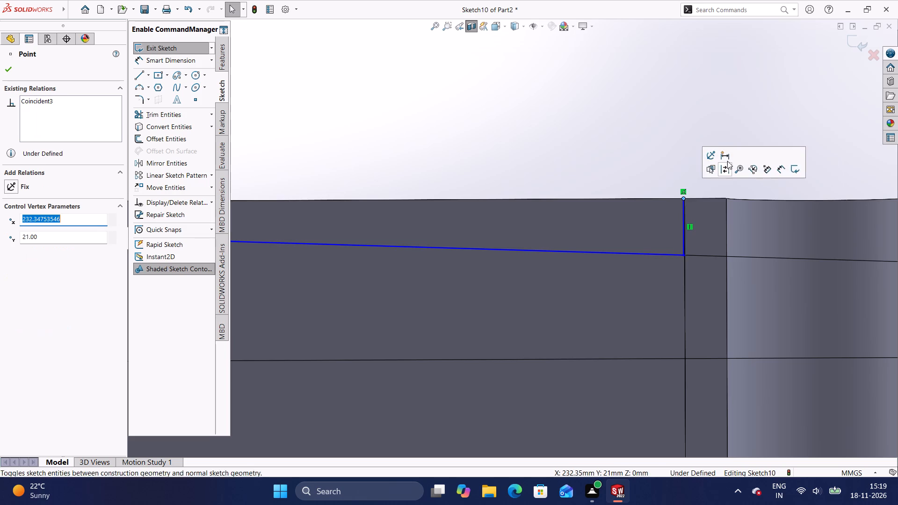
pyautogui.click(667, 173)
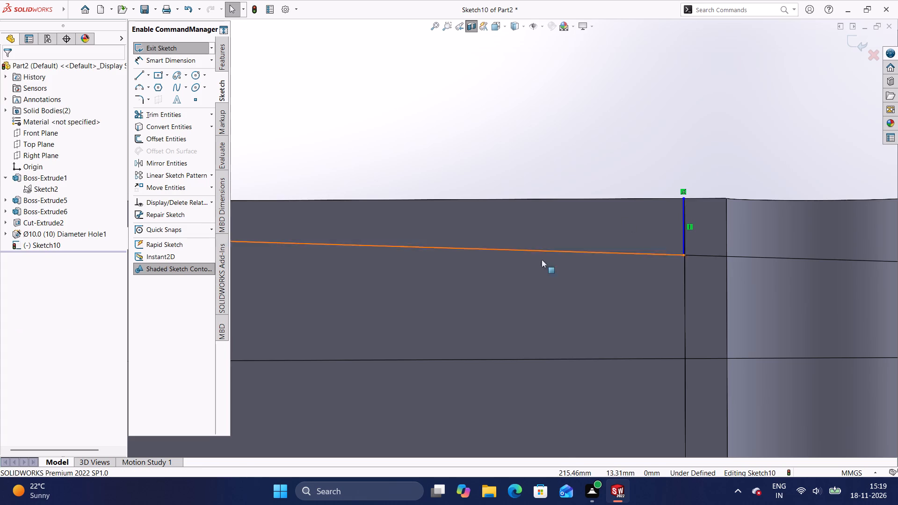
# Dimension the short vertical line at the end boss to 9 mm.
pyautogui.click(170, 57)
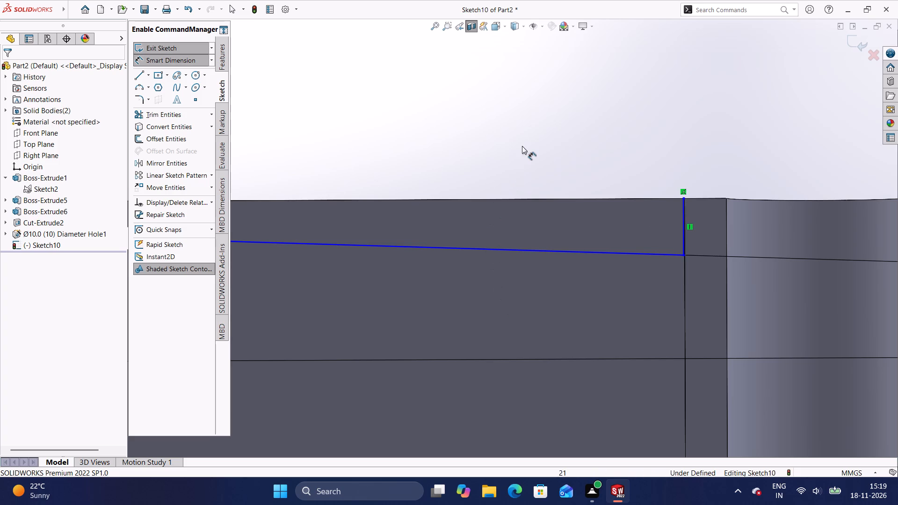
pyautogui.scroll(-1, 524, 139)
pyautogui.scroll(6, 527, 151)
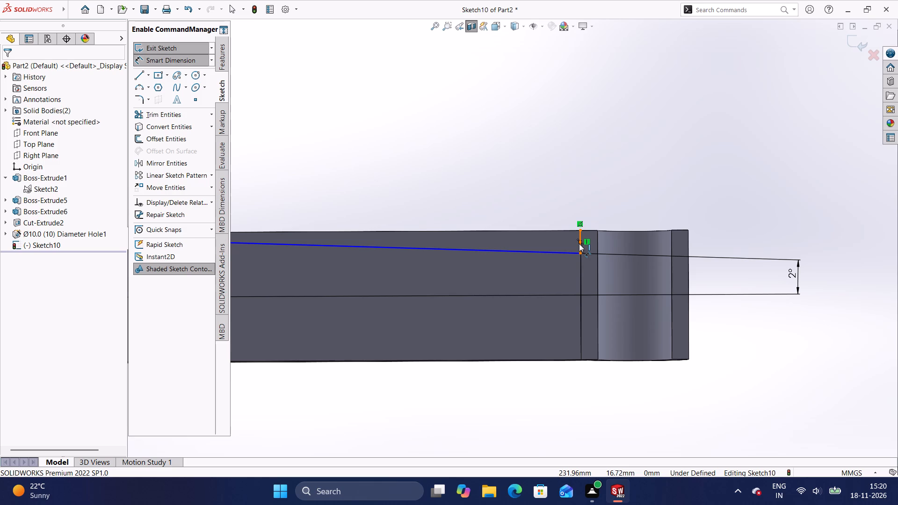
pyautogui.click(579, 244)
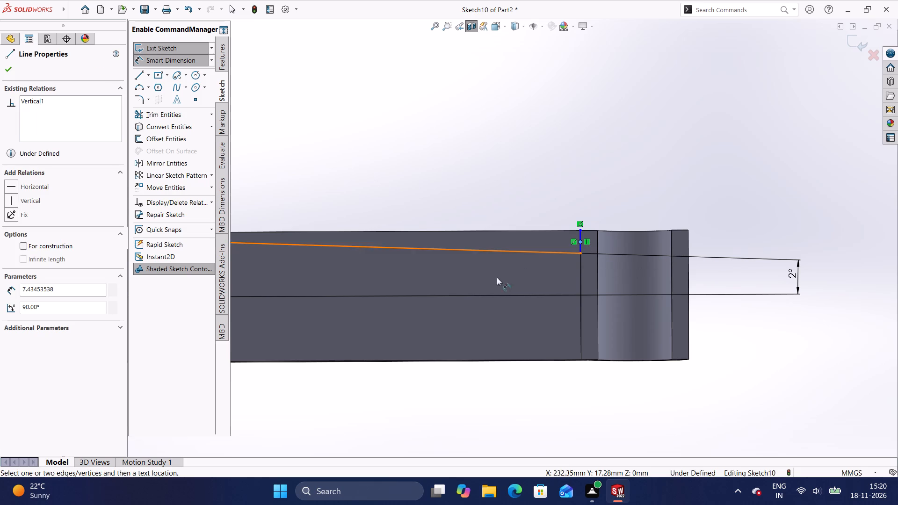
pyautogui.click(178, 60)
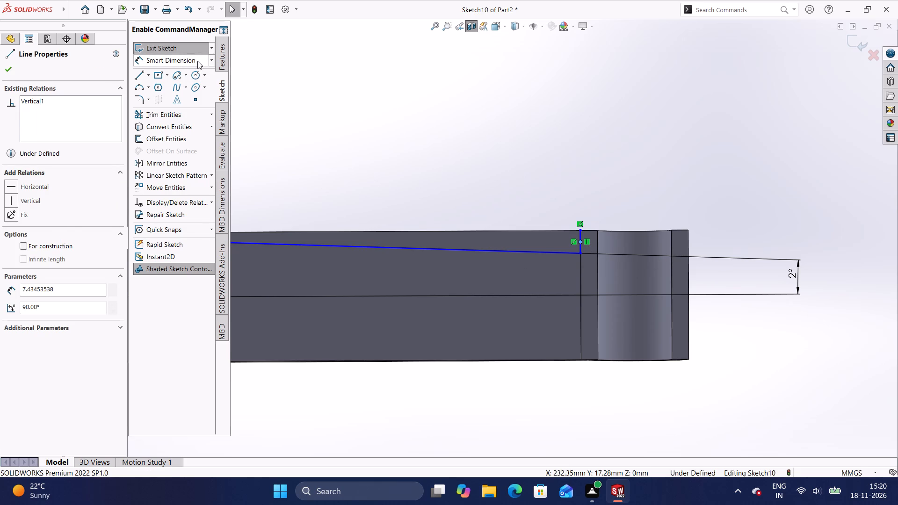
pyautogui.click(197, 61)
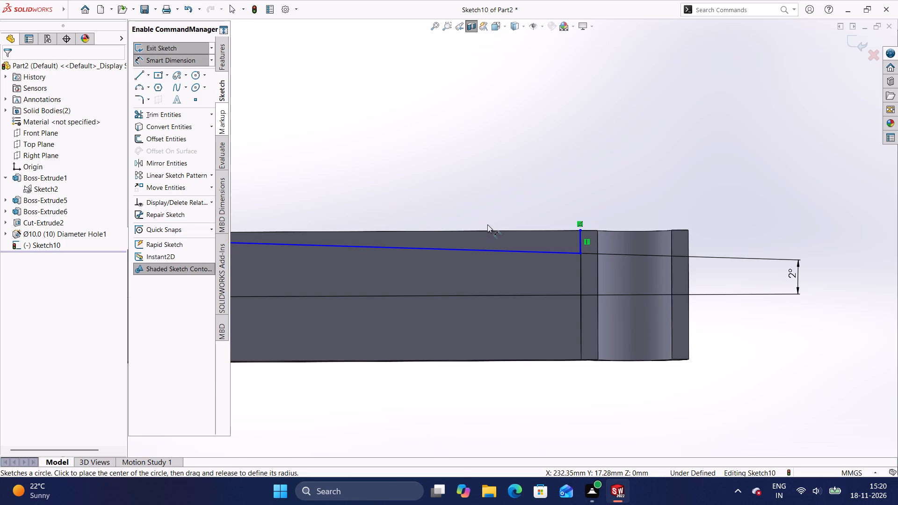
pyautogui.click(579, 244)
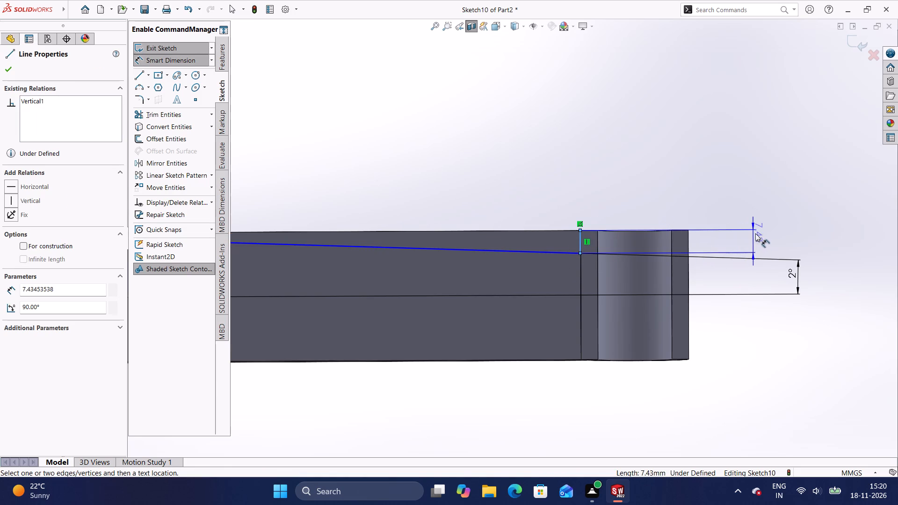
pyautogui.click(761, 234)
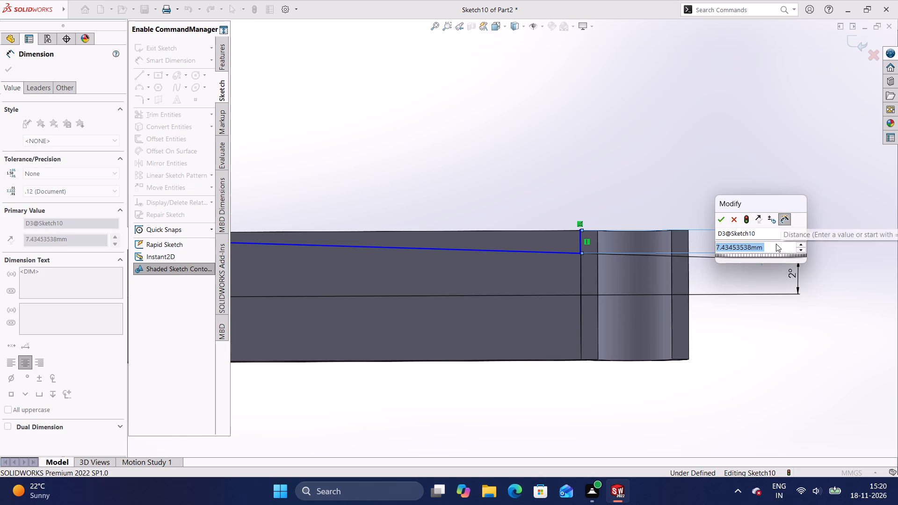
pyautogui.press('BackSpace')
pyautogui.press('9')
pyautogui.press('Return')
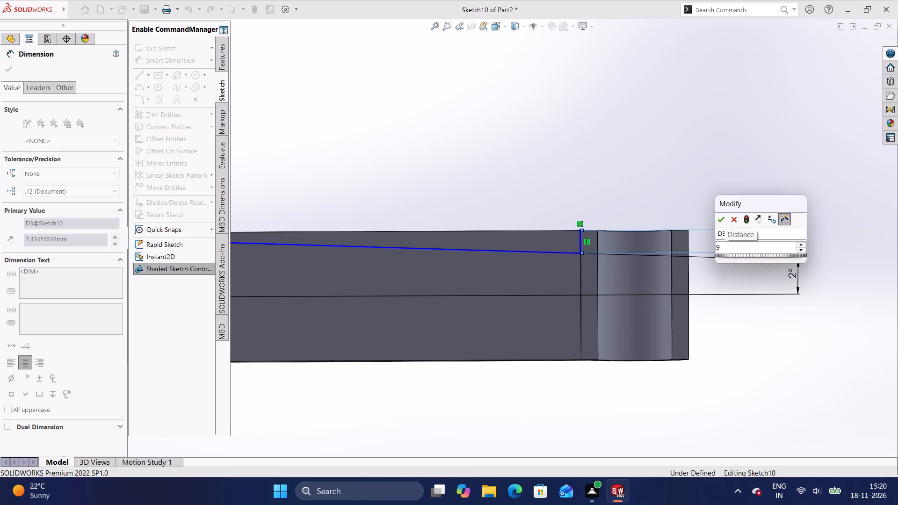
pyautogui.click(819, 316)
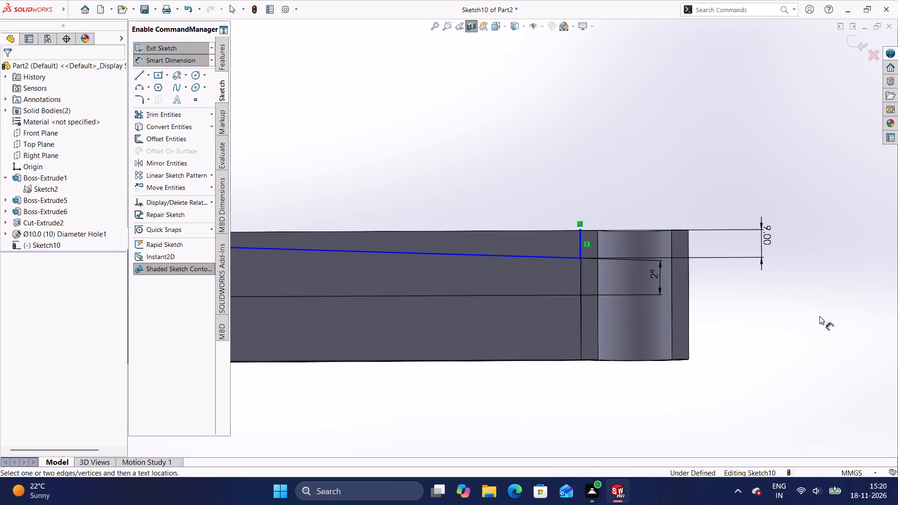
# Examine the taper profile along the arm, from the R78 arc to the vertical line at the end boss.
pyautogui.scroll(-2, 809, 309)
pyautogui.scroll(5, 581, 278)
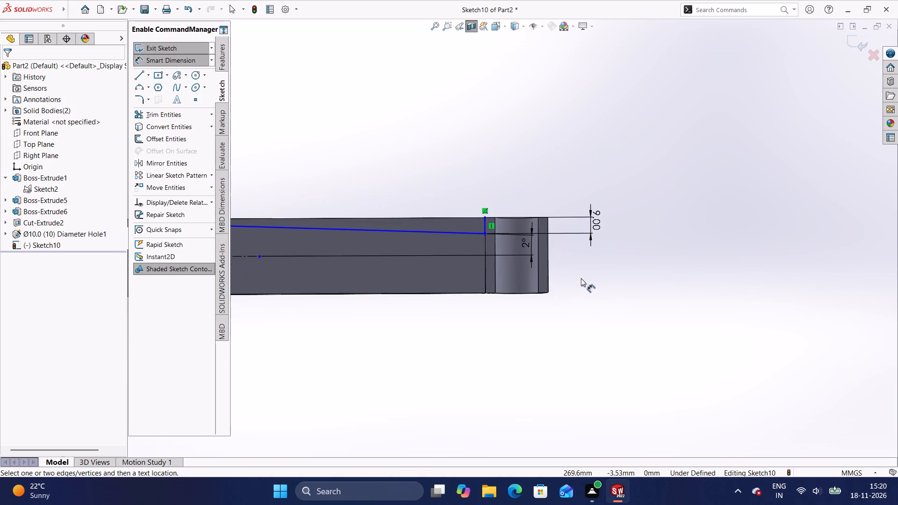
pyautogui.scroll(3, 512, 314)
pyautogui.scroll(-3, 354, 235)
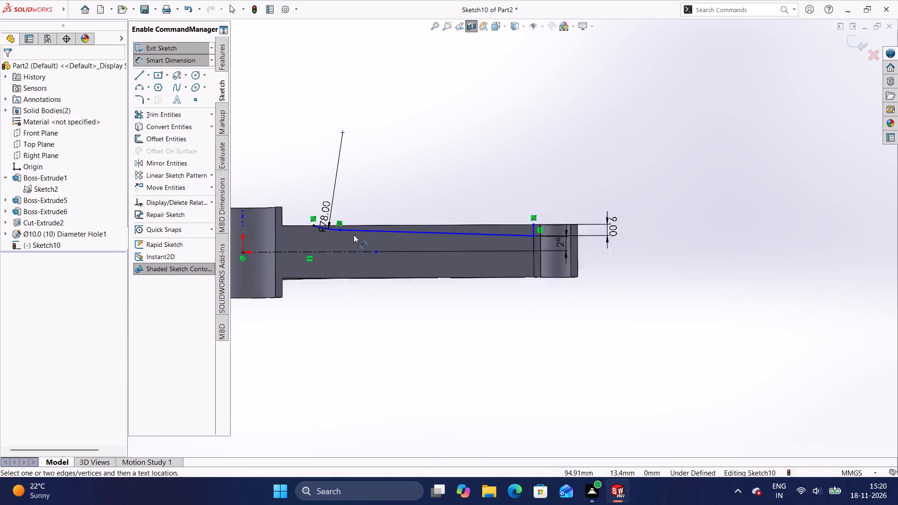
pyautogui.scroll(-2, 354, 235)
pyautogui.scroll(2, 840, 257)
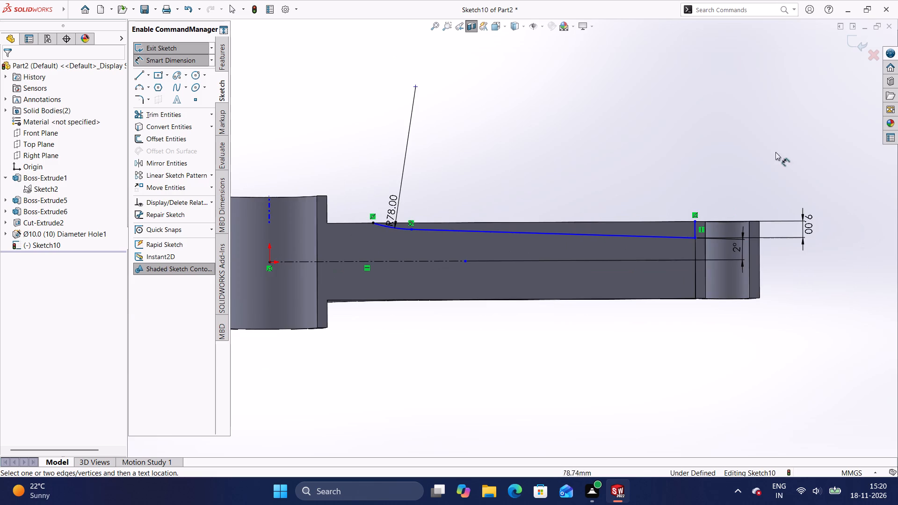
pyautogui.scroll(-2, 746, 245)
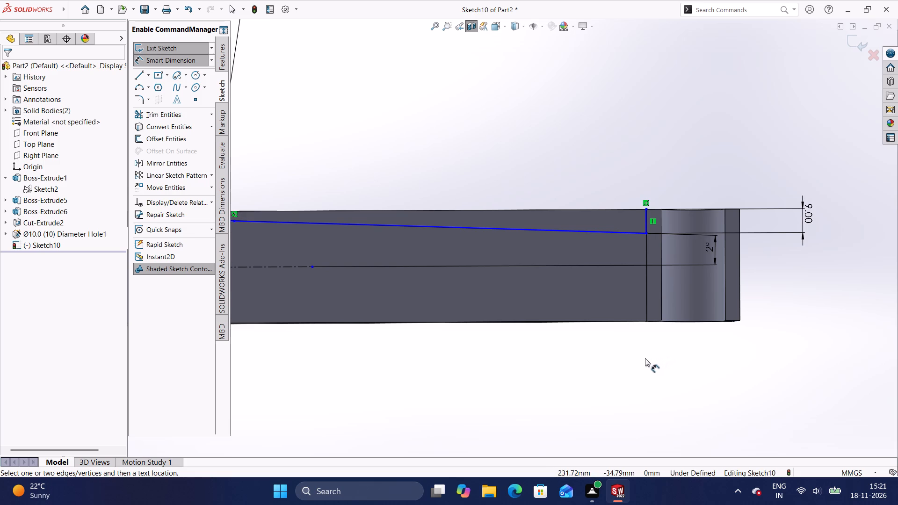
pyautogui.scroll(-4, 630, 331)
pyautogui.scroll(8, 637, 343)
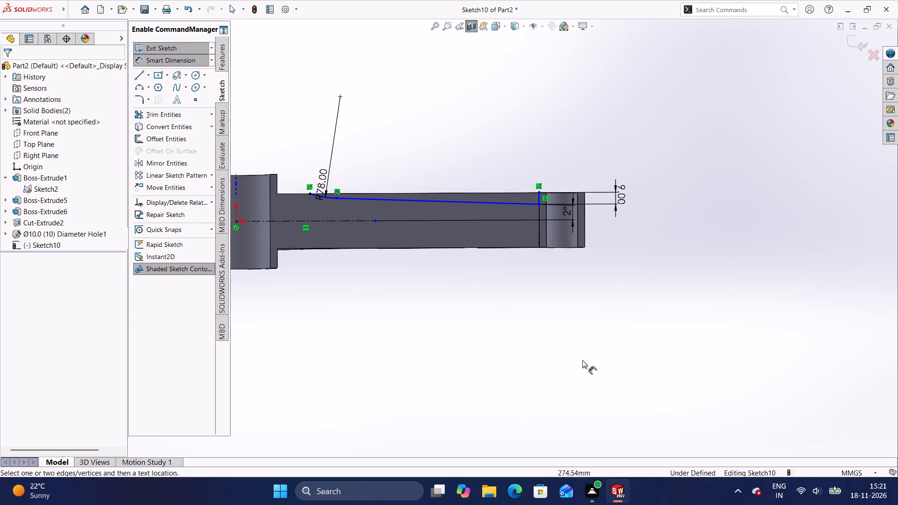
pyautogui.scroll(3, 240, 155)
pyautogui.scroll(-1, 410, 220)
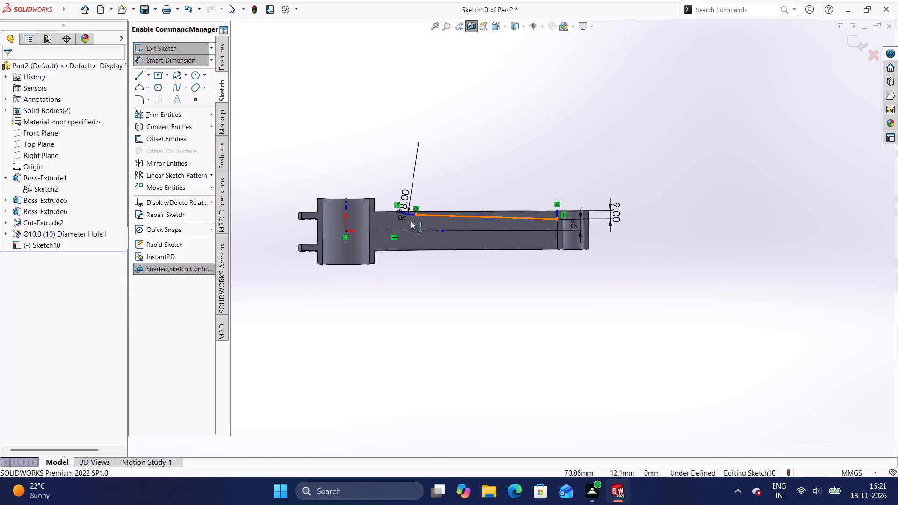
pyautogui.scroll(-3, 411, 221)
pyautogui.press('Escape')
# Delete the 2° taper line, the R78 arc and the 9 mm vertical end line from the arm sketch.
pyautogui.rightClick(513, 320)
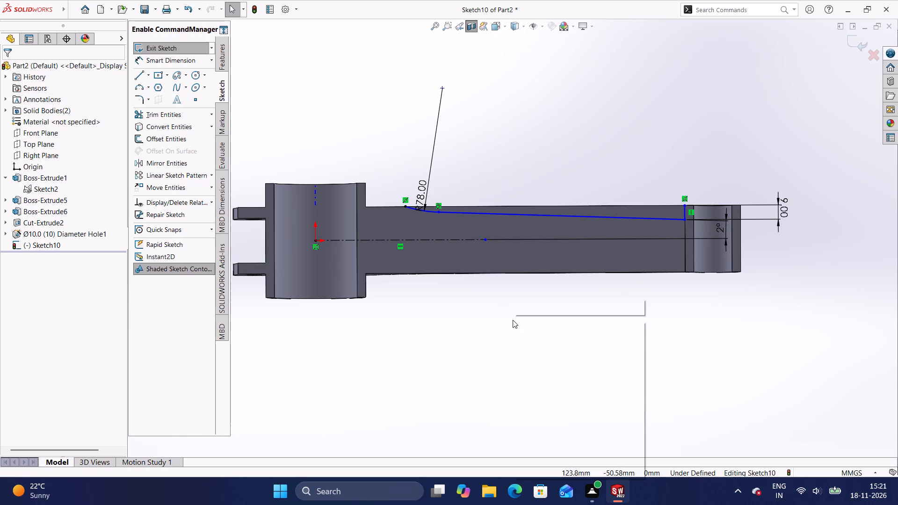
pyautogui.click(530, 215)
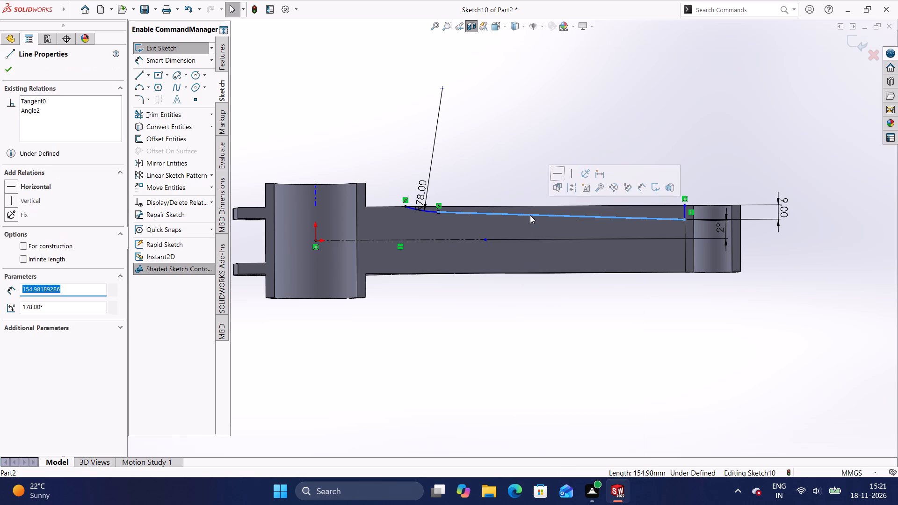
pyautogui.press('Delete')
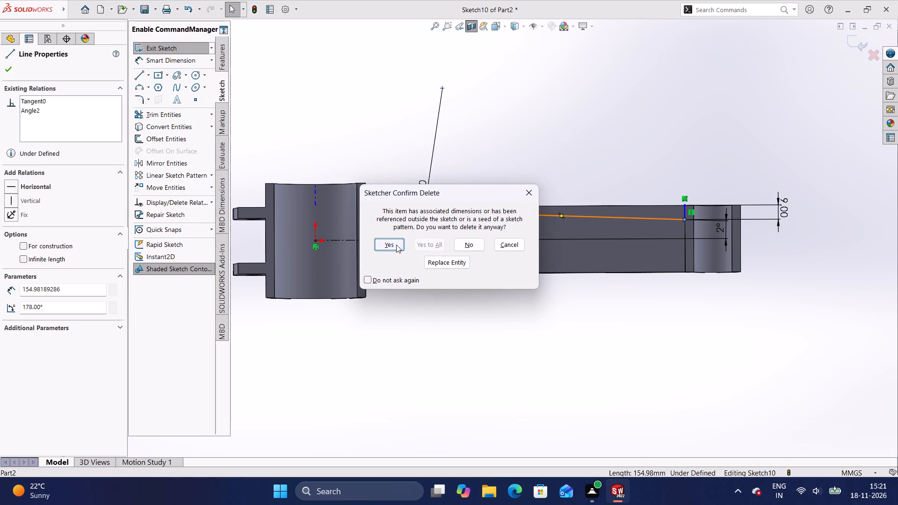
pyautogui.click(393, 244)
pyautogui.click(433, 210)
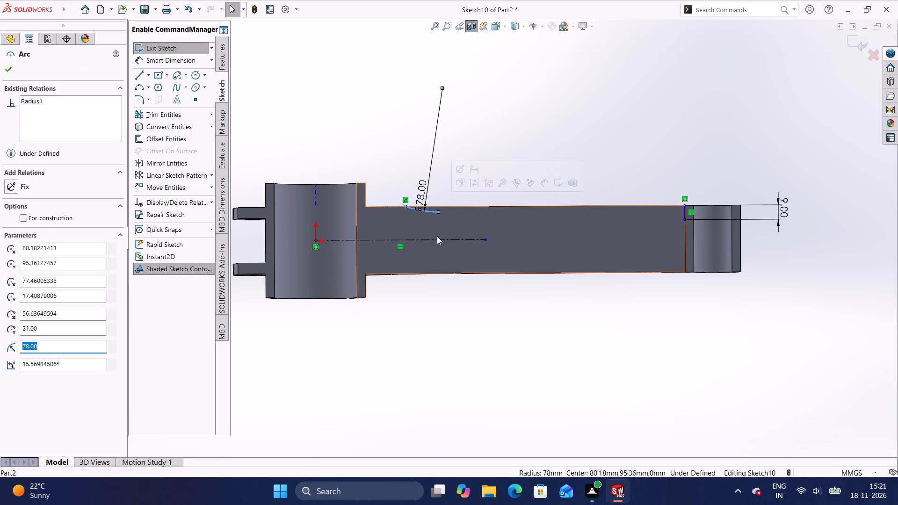
pyautogui.press('Delete')
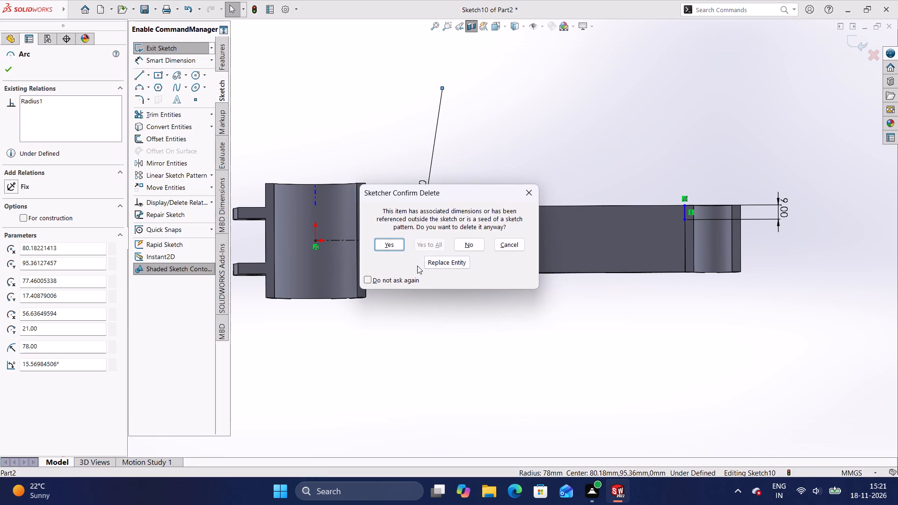
pyautogui.click(398, 246)
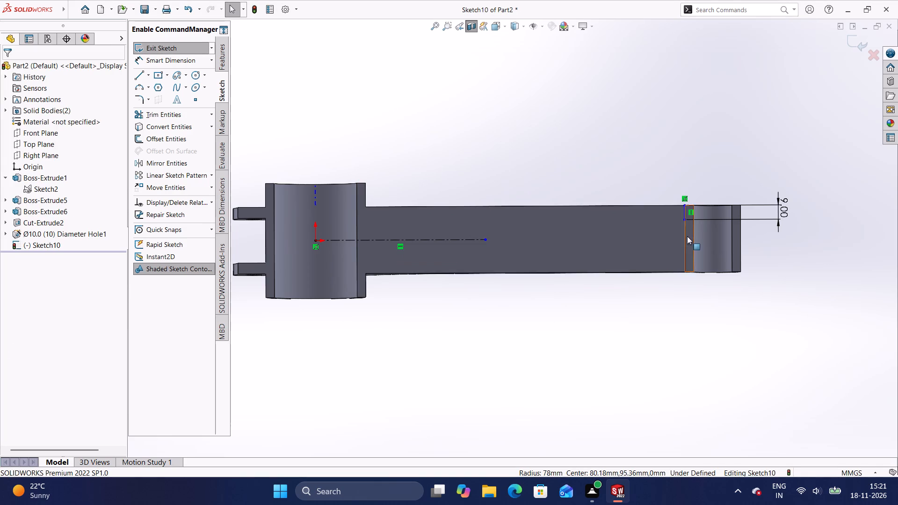
pyautogui.click(683, 213)
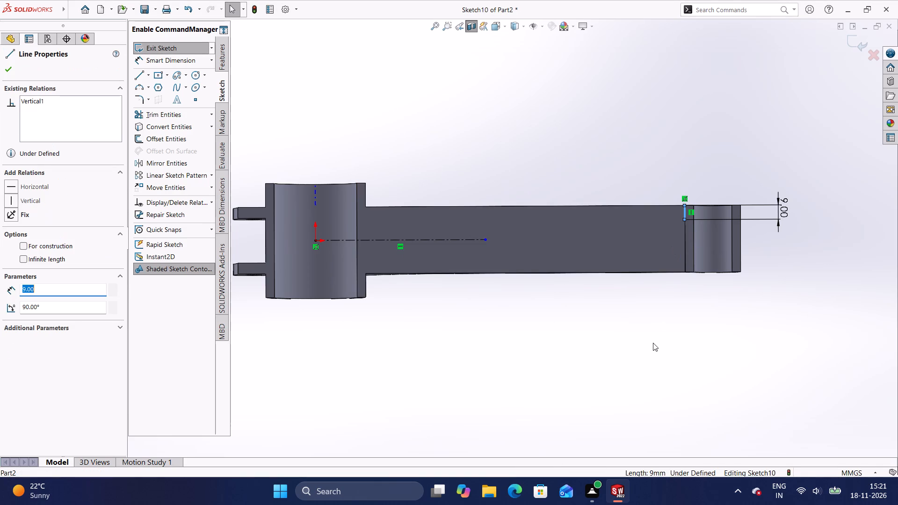
pyautogui.press('Delete')
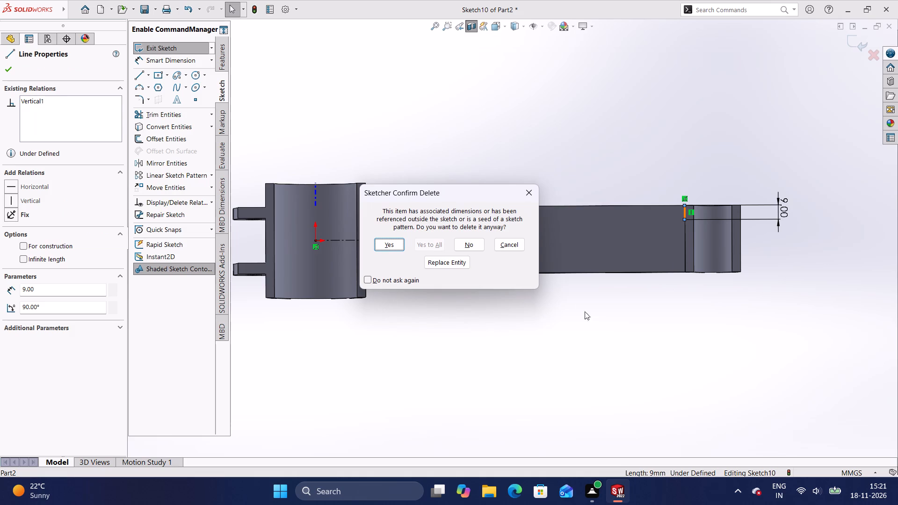
pyautogui.click(390, 248)
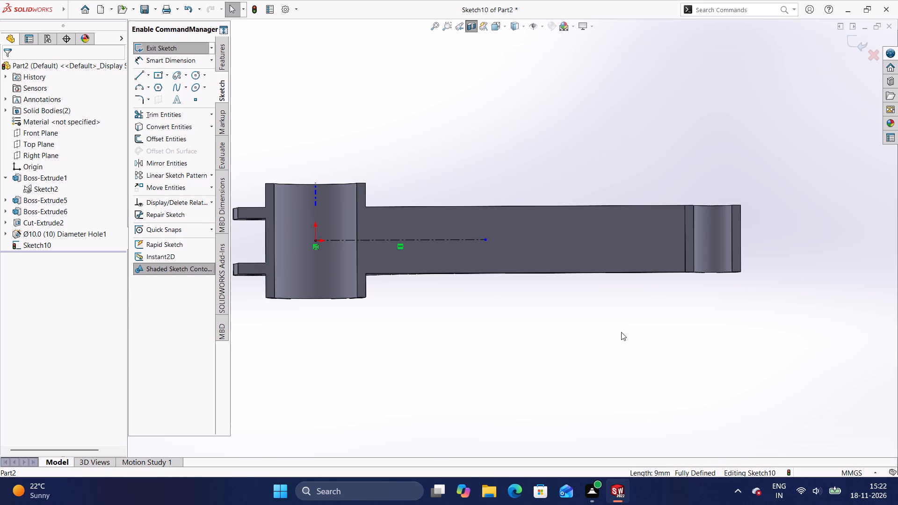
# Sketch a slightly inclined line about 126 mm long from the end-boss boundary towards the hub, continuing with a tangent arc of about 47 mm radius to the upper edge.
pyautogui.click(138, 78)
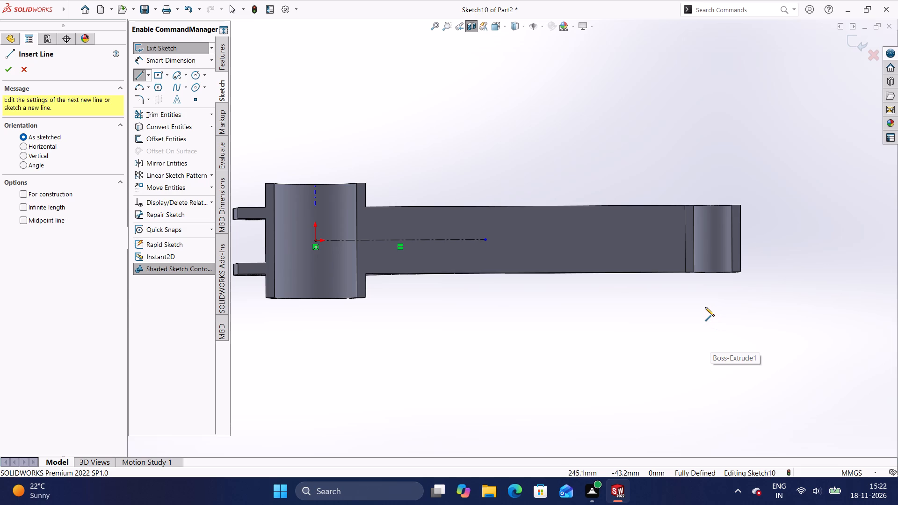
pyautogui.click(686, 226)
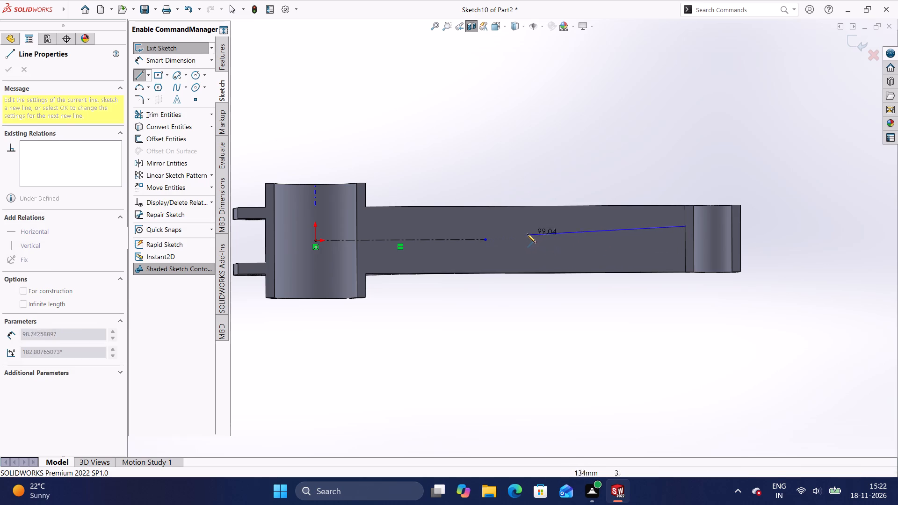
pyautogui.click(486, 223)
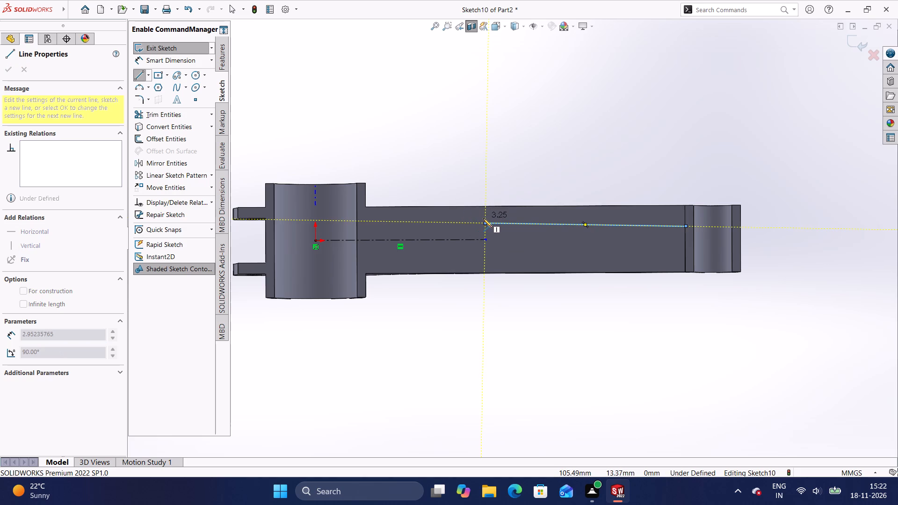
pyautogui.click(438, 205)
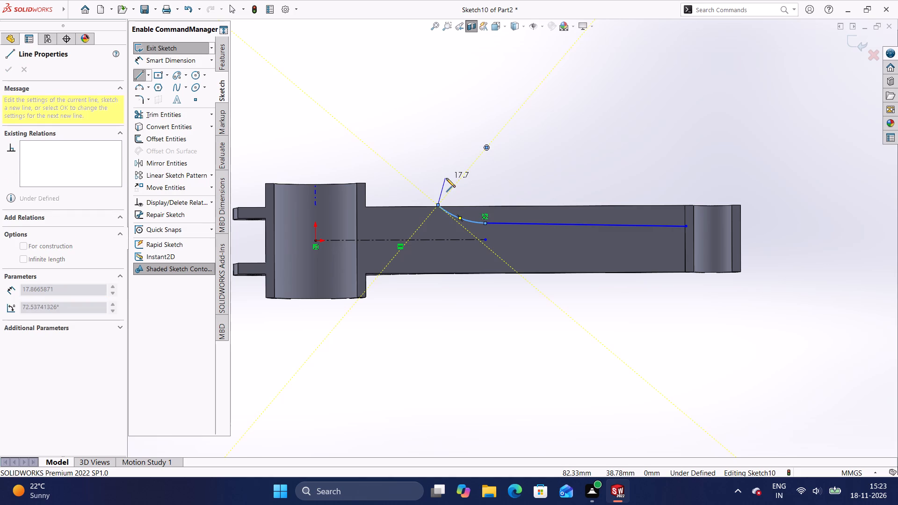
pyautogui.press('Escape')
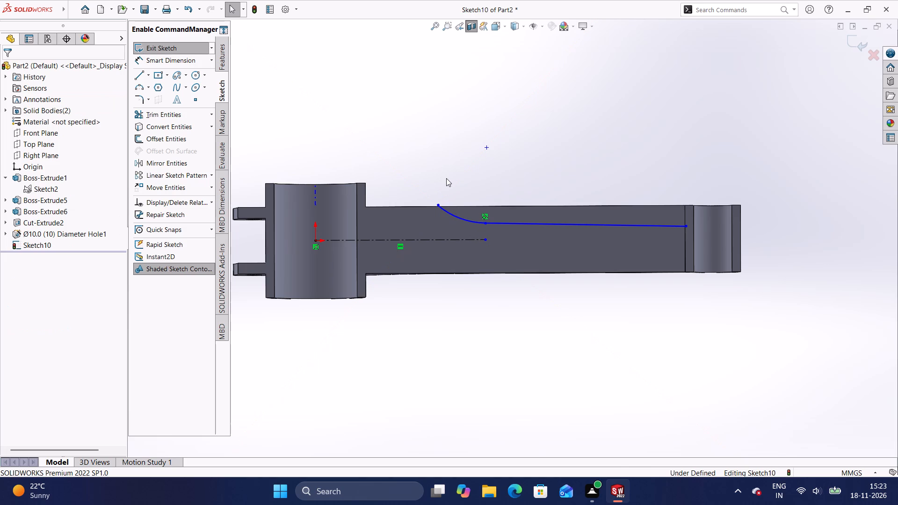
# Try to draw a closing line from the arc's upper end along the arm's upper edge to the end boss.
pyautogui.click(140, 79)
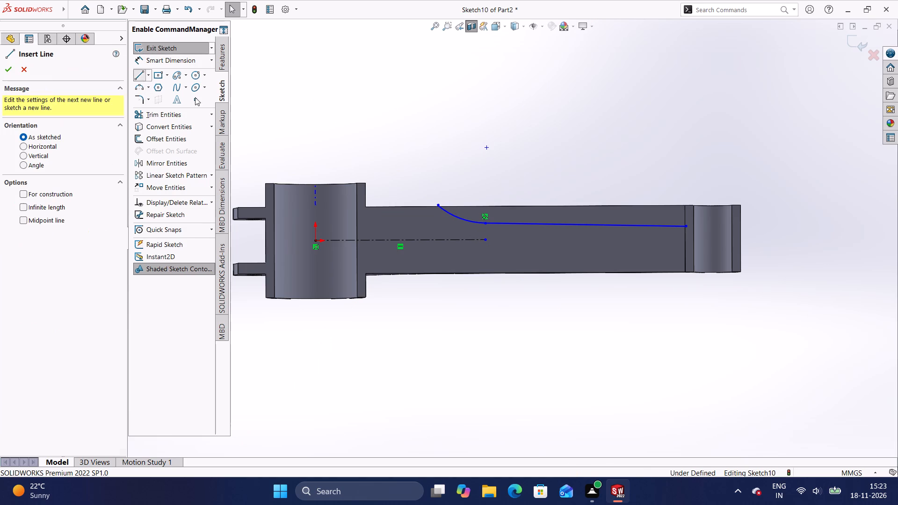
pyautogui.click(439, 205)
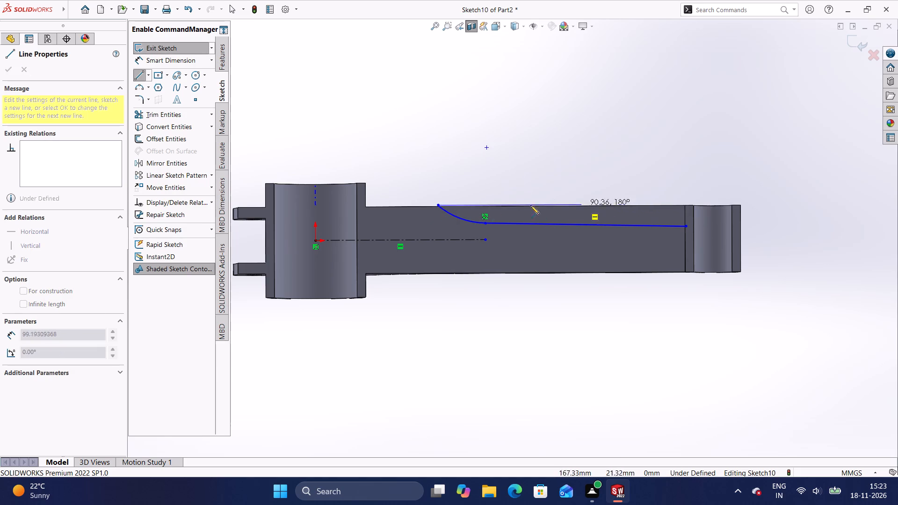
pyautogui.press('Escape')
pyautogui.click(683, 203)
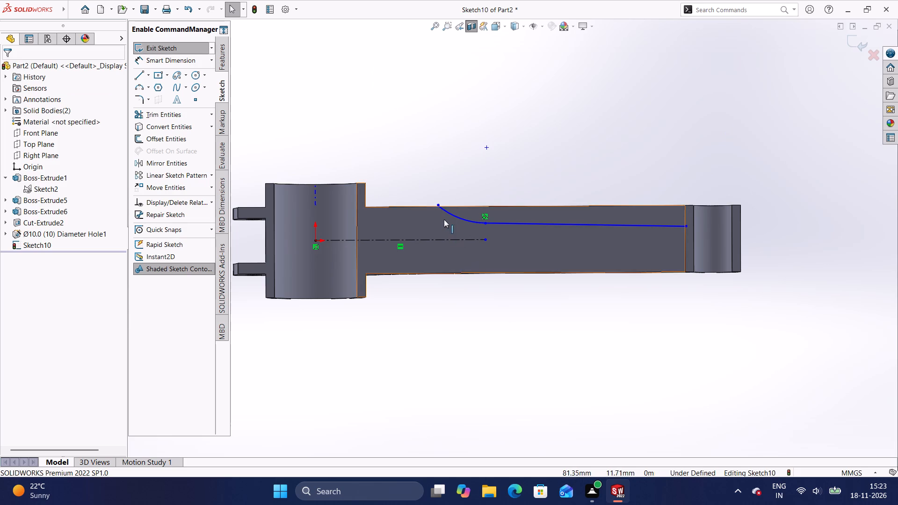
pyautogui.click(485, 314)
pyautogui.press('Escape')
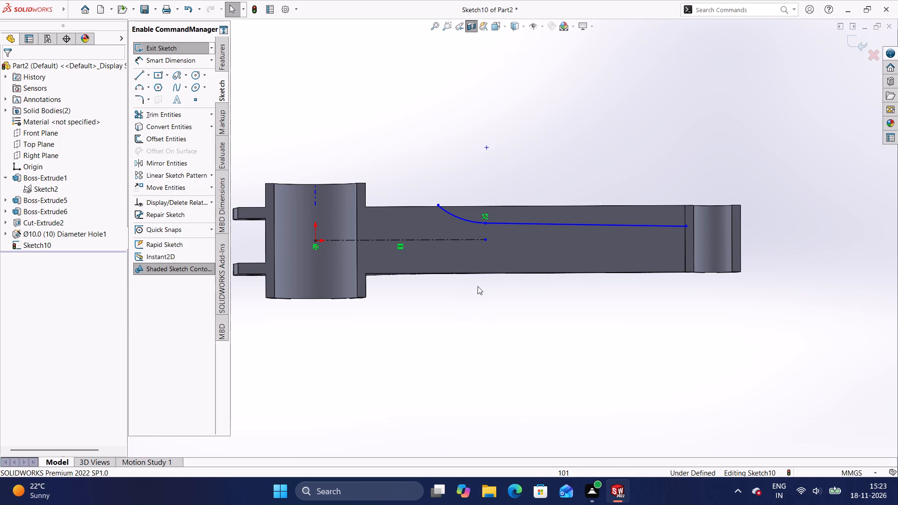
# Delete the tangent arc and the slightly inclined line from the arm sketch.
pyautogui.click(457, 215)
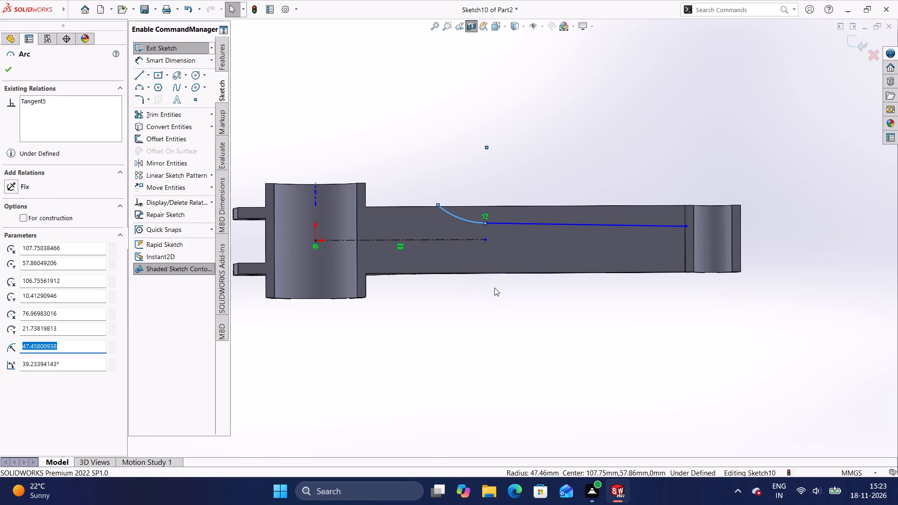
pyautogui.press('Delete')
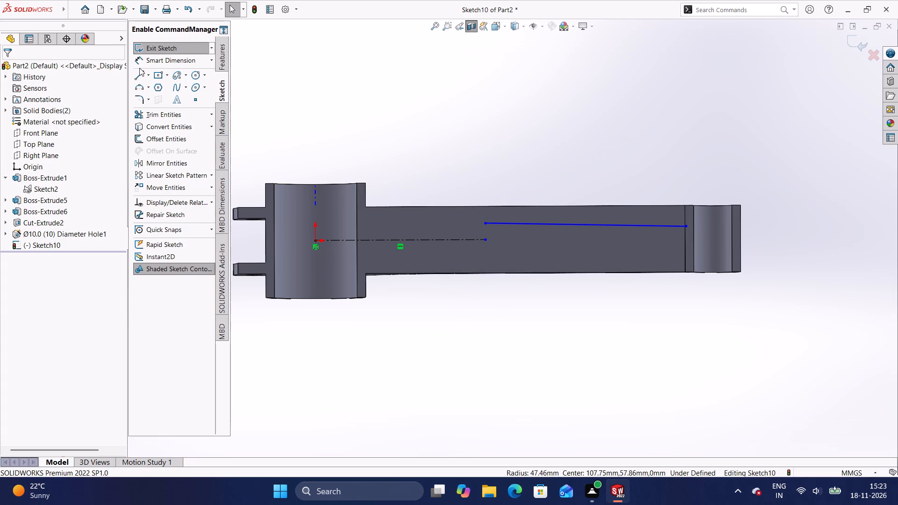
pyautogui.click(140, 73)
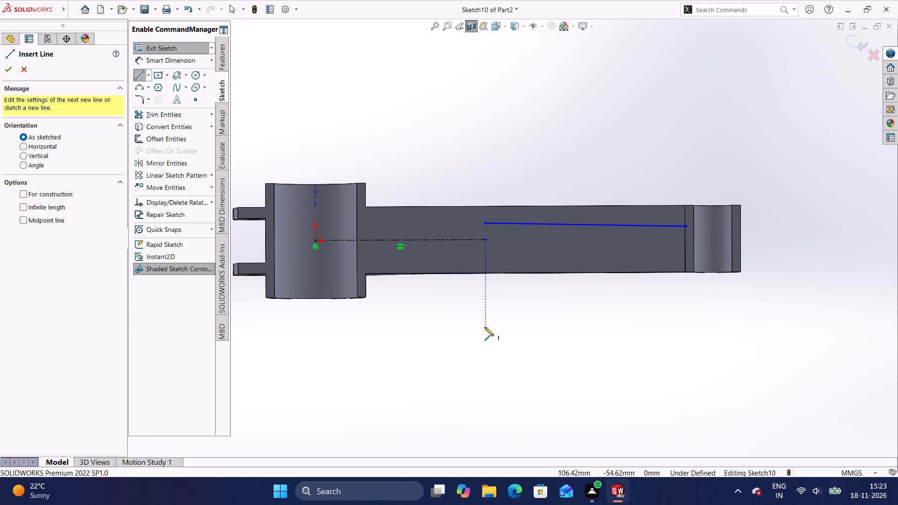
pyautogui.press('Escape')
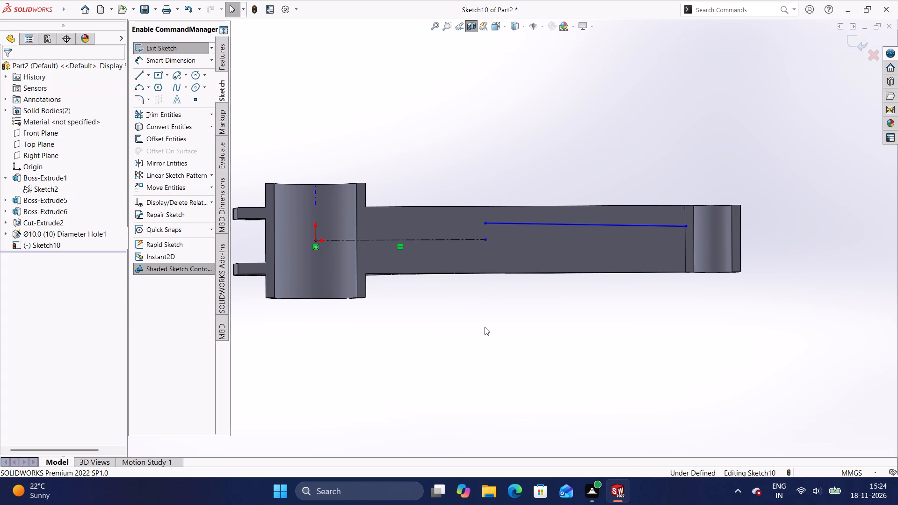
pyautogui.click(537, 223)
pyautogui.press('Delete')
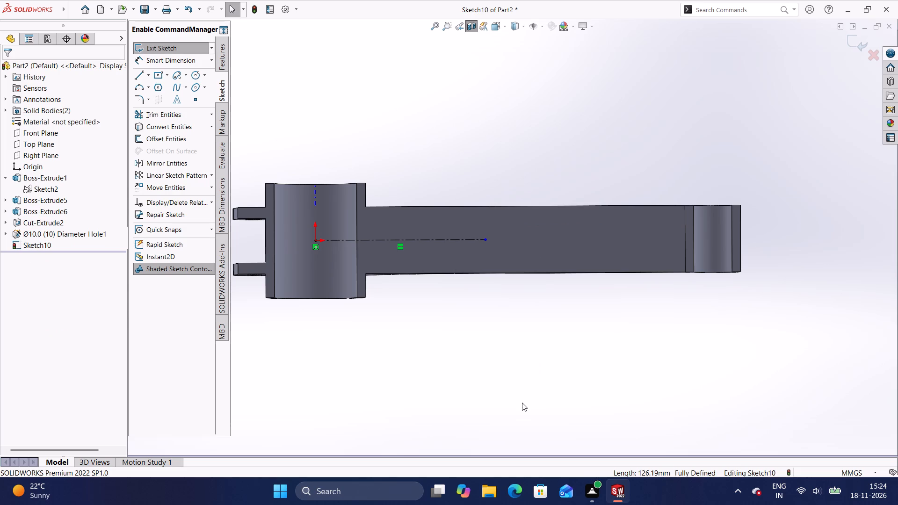
# Sketch a horizontal line about 120 mm long from the end-boss boundary towards the hub, continuing with a tangent arc up to the arm's upper edge.
pyautogui.click(140, 77)
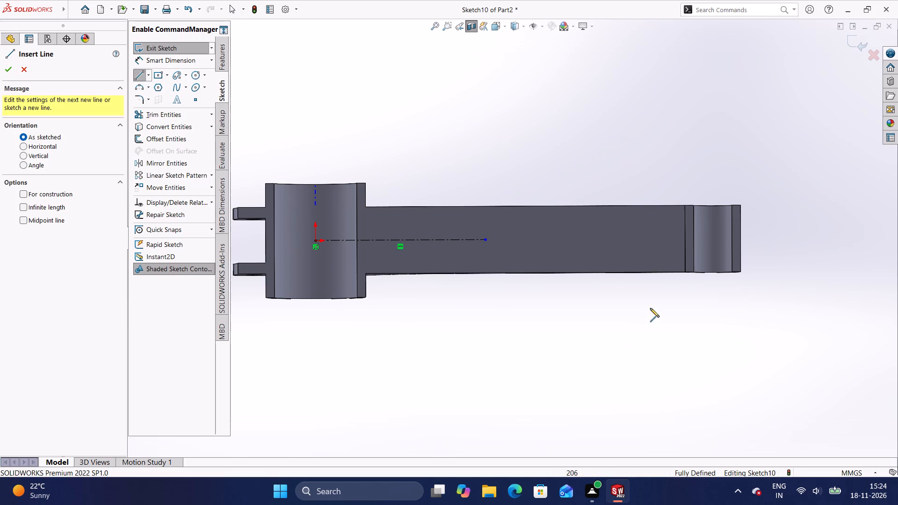
pyautogui.click(685, 226)
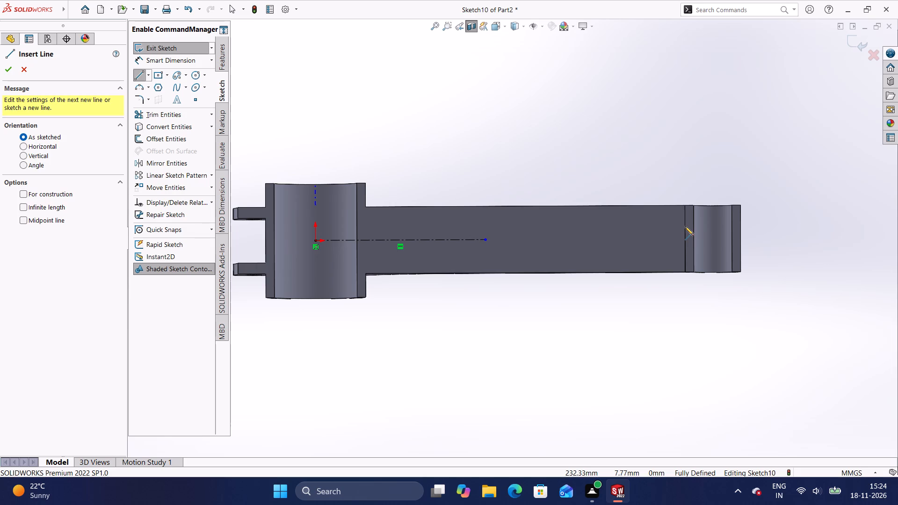
pyautogui.click(494, 227)
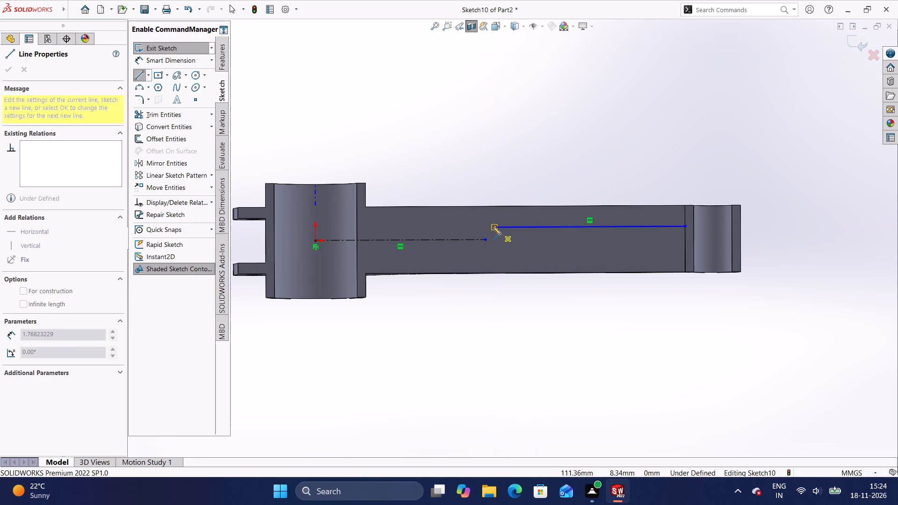
pyautogui.click(446, 206)
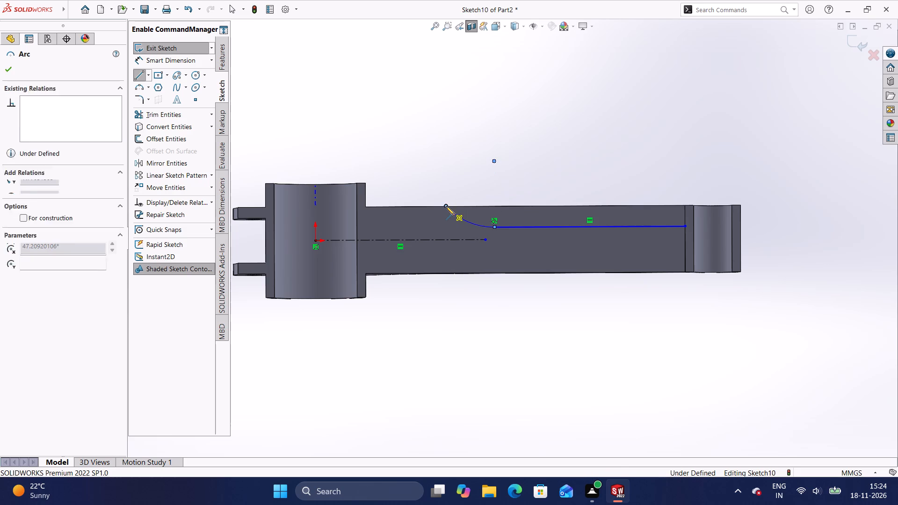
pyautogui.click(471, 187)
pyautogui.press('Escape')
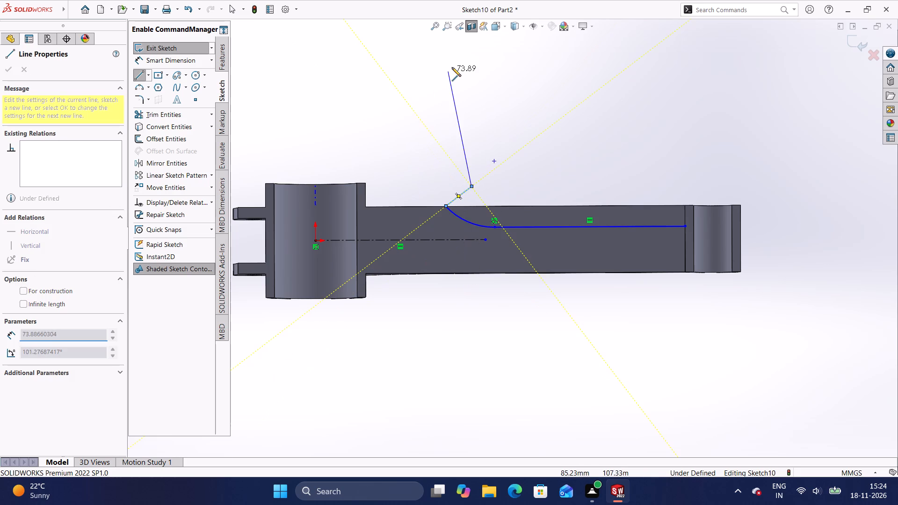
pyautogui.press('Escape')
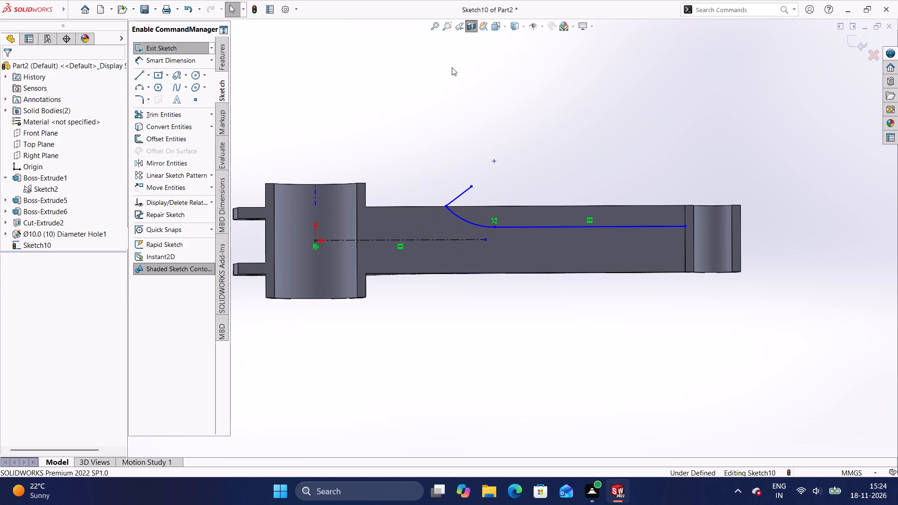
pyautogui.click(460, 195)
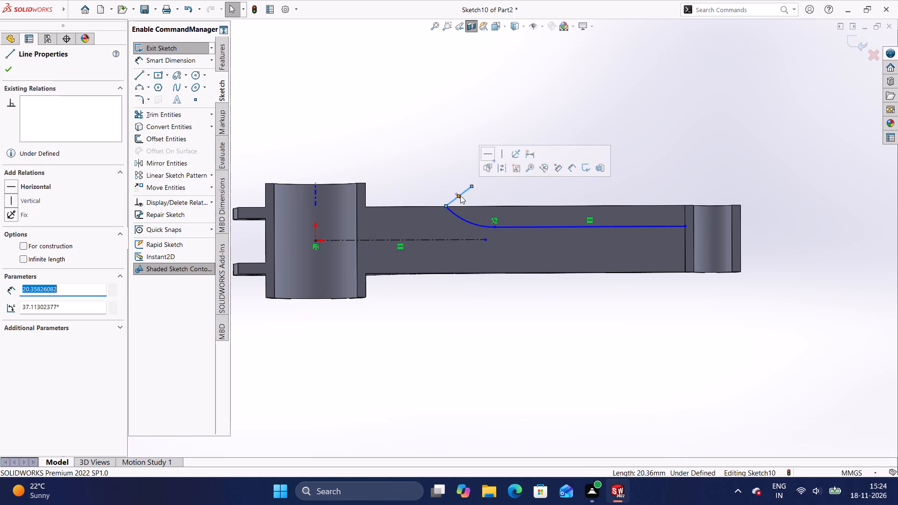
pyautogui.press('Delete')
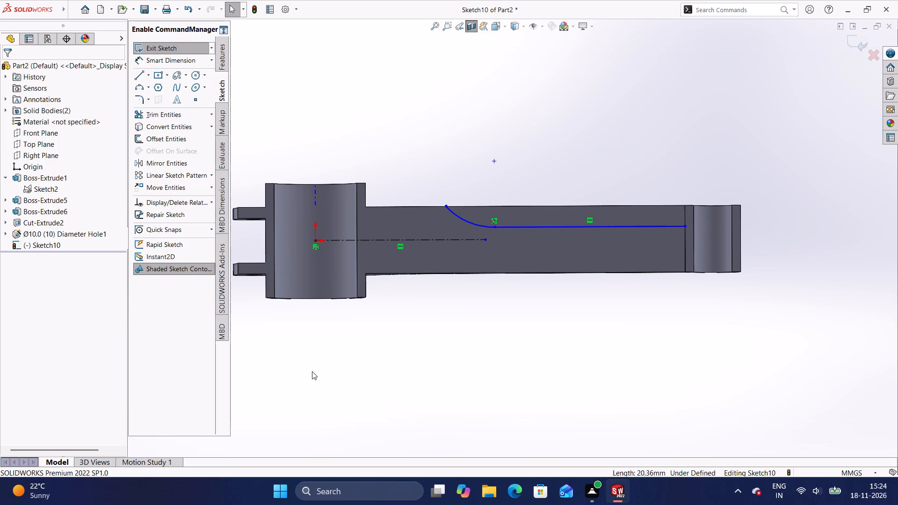
# Close the profile with a horizontal line from the arc's upper end to the end-boss boundary and a vertical line about 13 mm long down to the lower line.
pyautogui.click(138, 76)
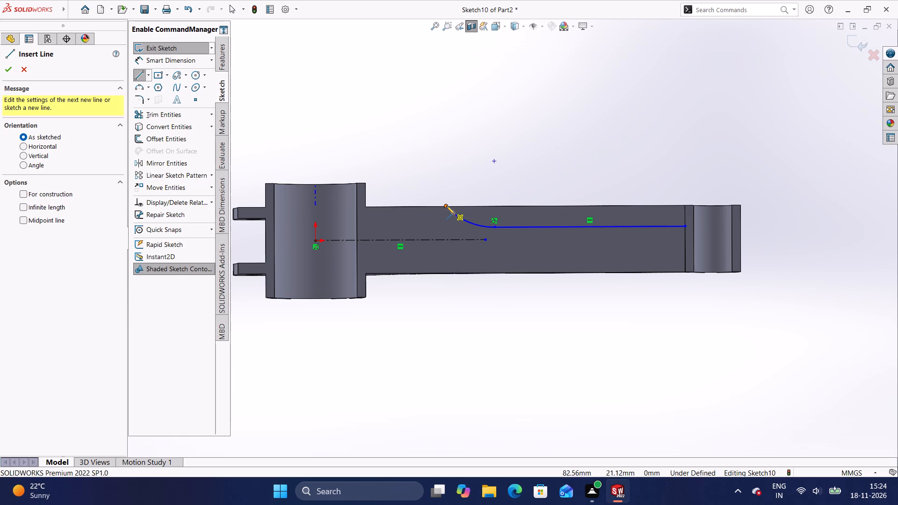
pyautogui.click(446, 206)
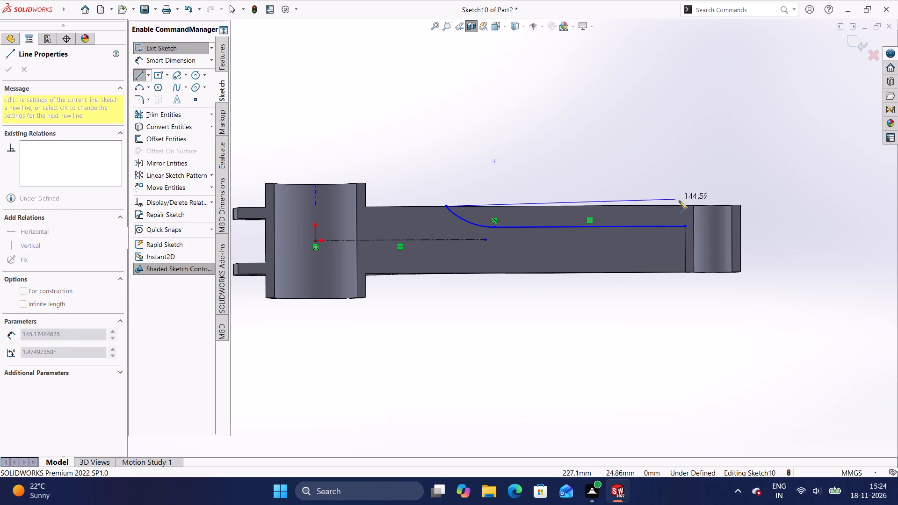
pyautogui.click(685, 206)
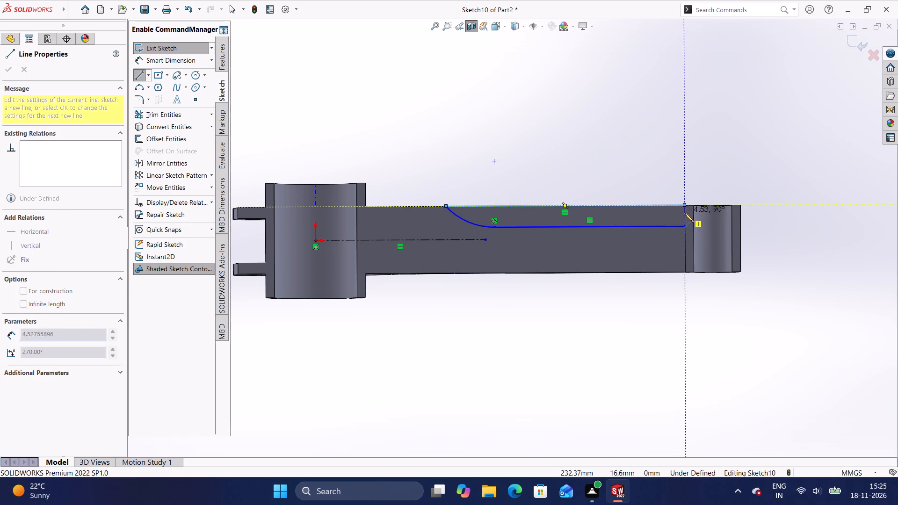
pyautogui.click(685, 226)
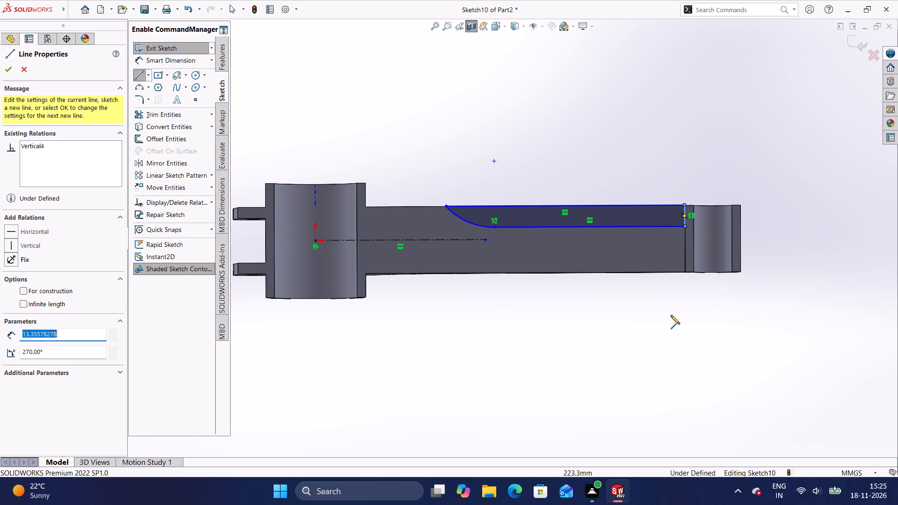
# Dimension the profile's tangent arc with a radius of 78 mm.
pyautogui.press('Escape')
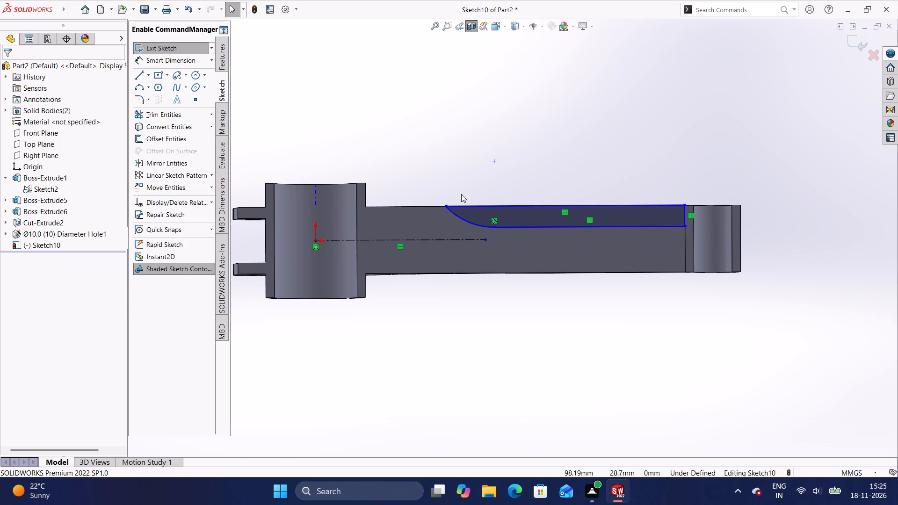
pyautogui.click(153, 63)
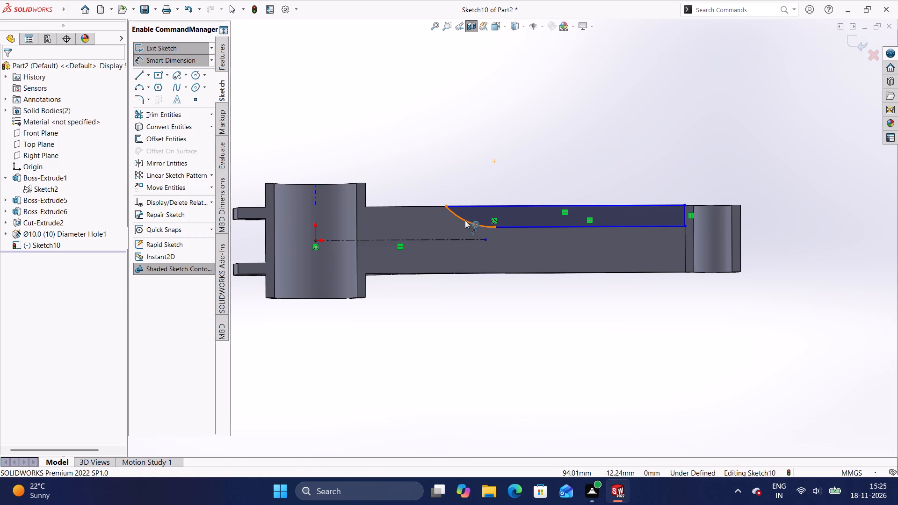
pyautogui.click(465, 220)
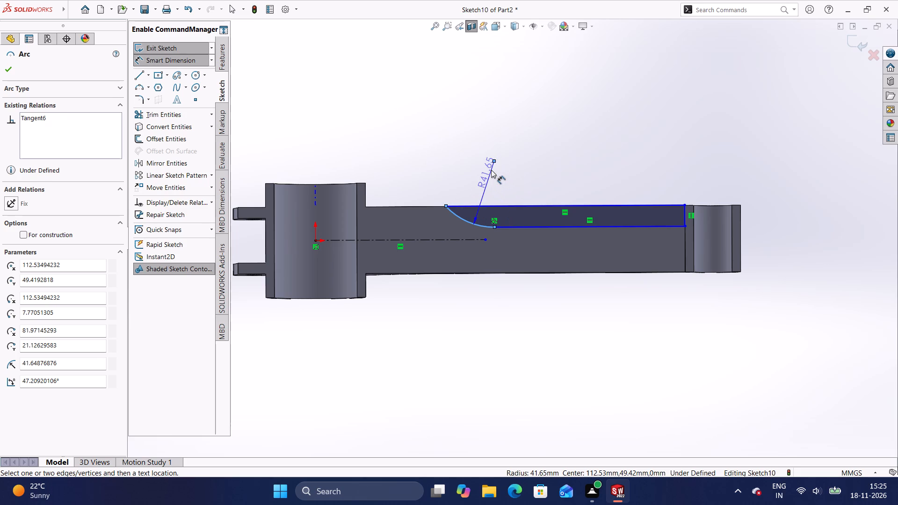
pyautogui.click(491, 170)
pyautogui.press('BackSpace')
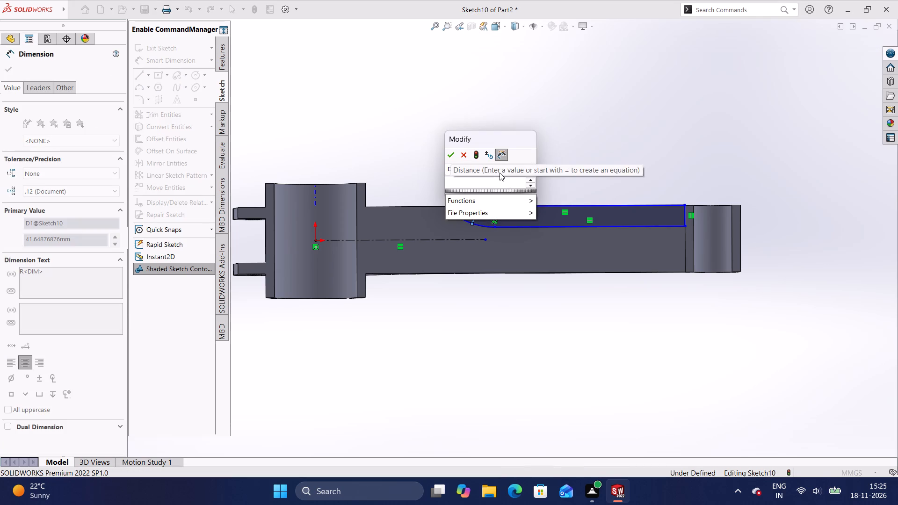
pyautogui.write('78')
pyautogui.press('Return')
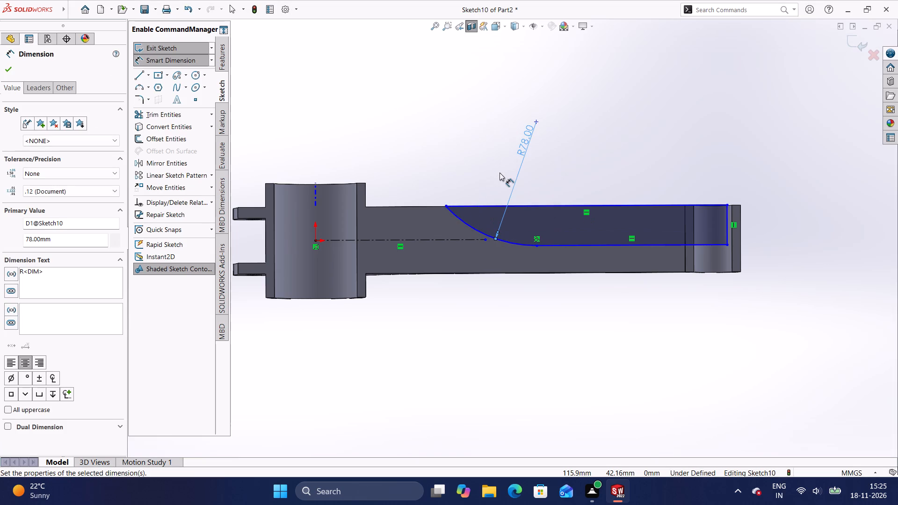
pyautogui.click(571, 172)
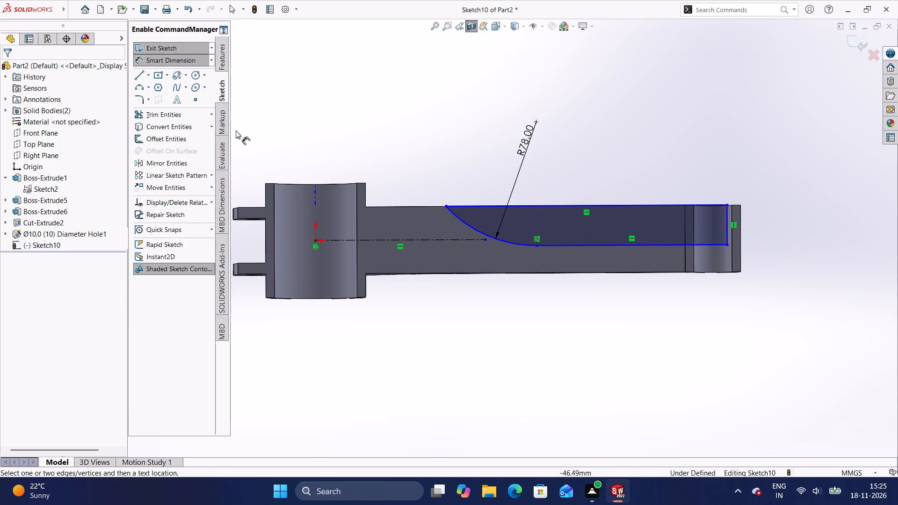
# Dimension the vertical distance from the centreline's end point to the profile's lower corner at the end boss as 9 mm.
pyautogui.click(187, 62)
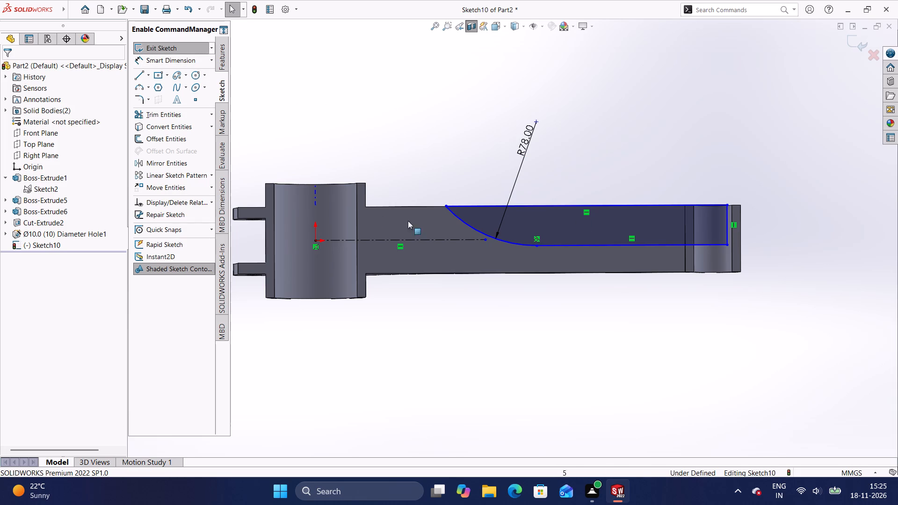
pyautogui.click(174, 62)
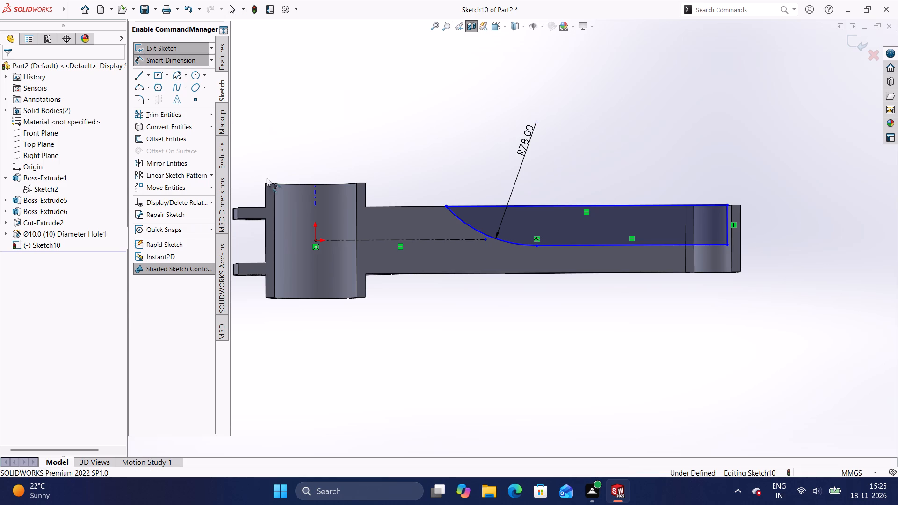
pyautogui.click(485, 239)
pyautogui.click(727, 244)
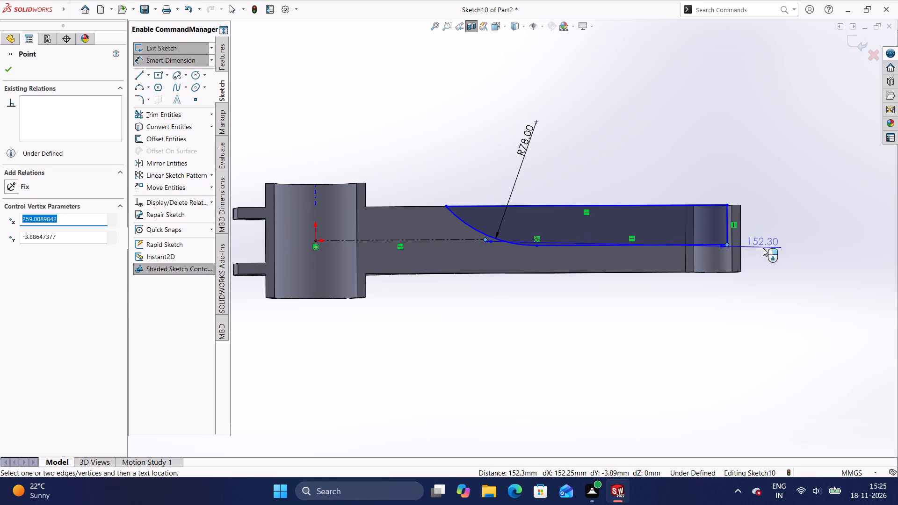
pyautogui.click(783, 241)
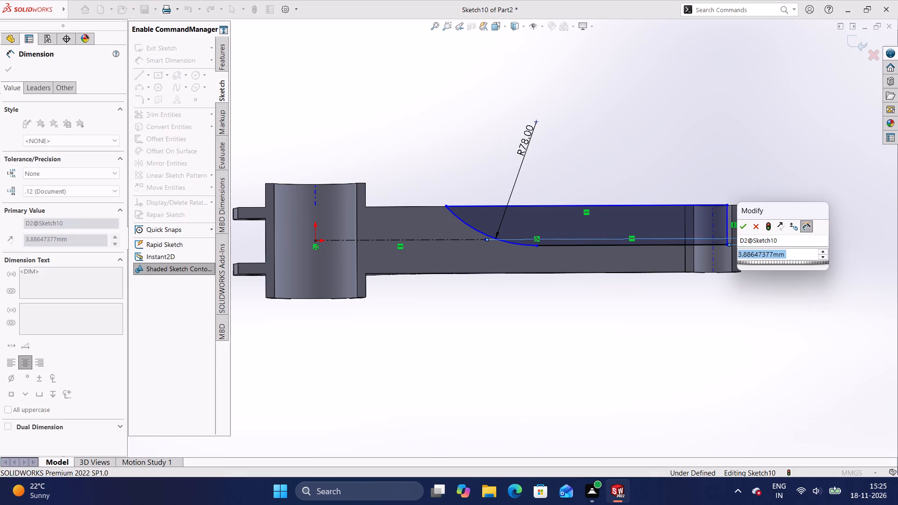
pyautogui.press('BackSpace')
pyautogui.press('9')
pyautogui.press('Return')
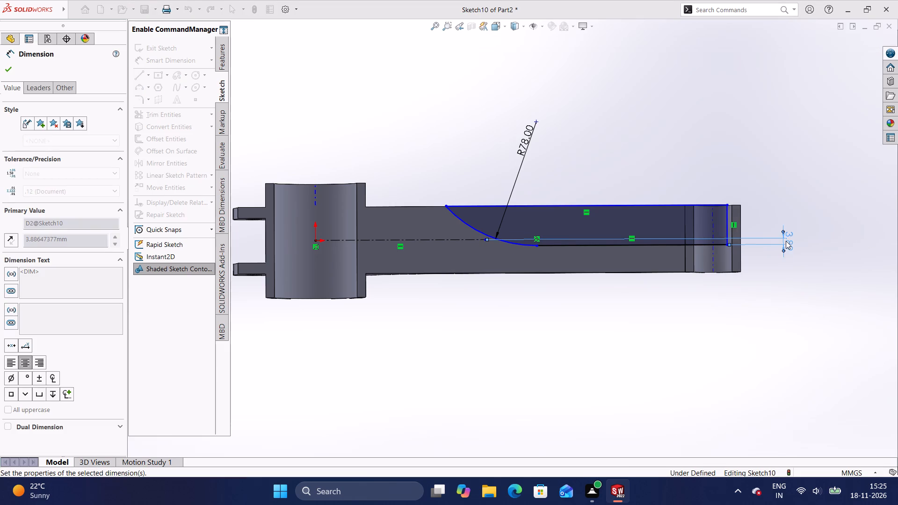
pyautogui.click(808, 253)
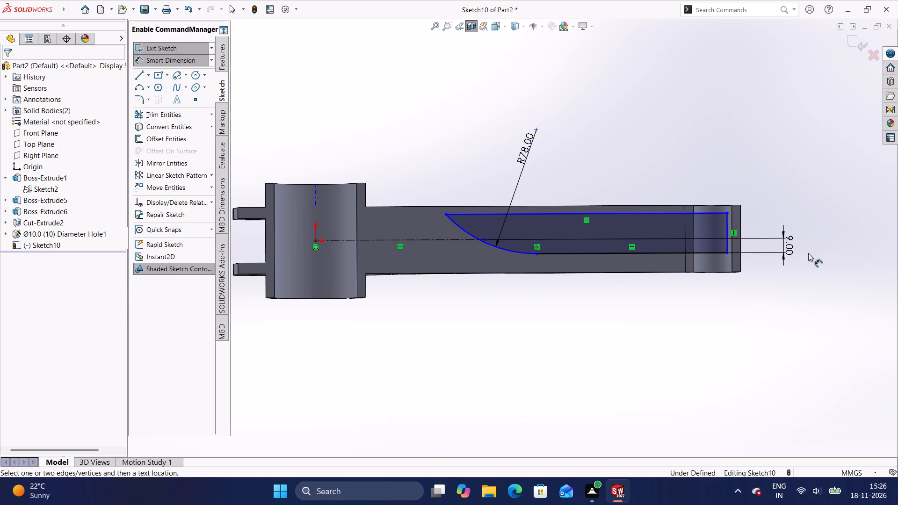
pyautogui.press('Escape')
# Undo both dimensions and the whole line-and-arc profile, leaving only the horizontal centreline in the arm sketch.
pyautogui.hotkey('ctrl', 'z')
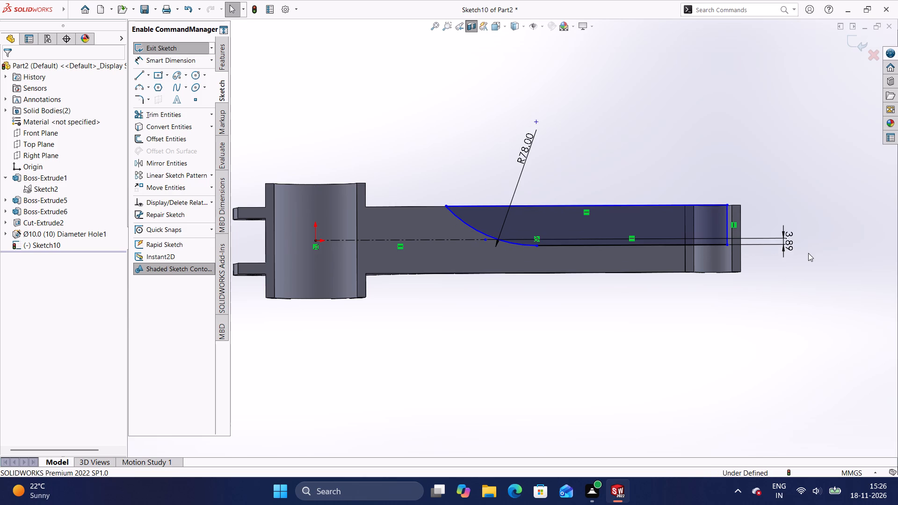
pyautogui.hotkey('ctrl', 'z')
pyautogui.hotkey('ctrl', 'z')
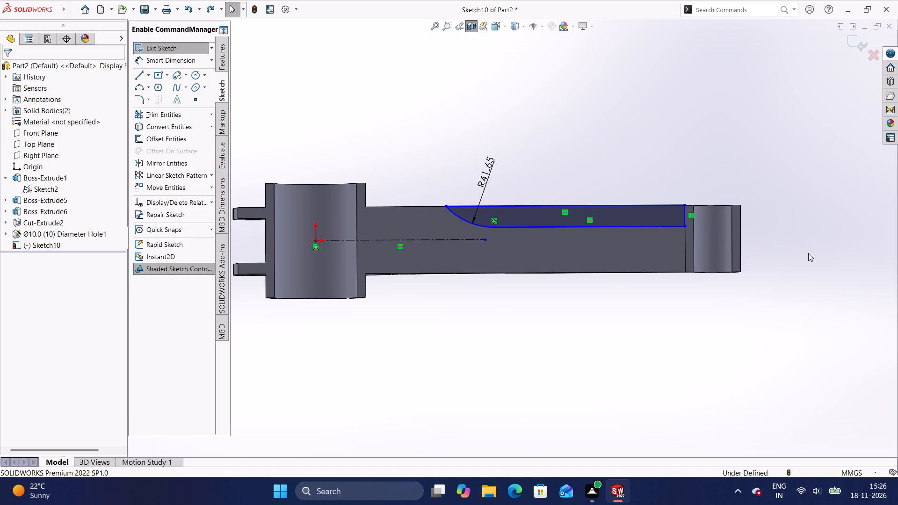
pyautogui.hotkey('ctrl', 'z')
pyautogui.hotkey('ctrl', 'z')
pyautogui.hotkey('ctrl', 'z')
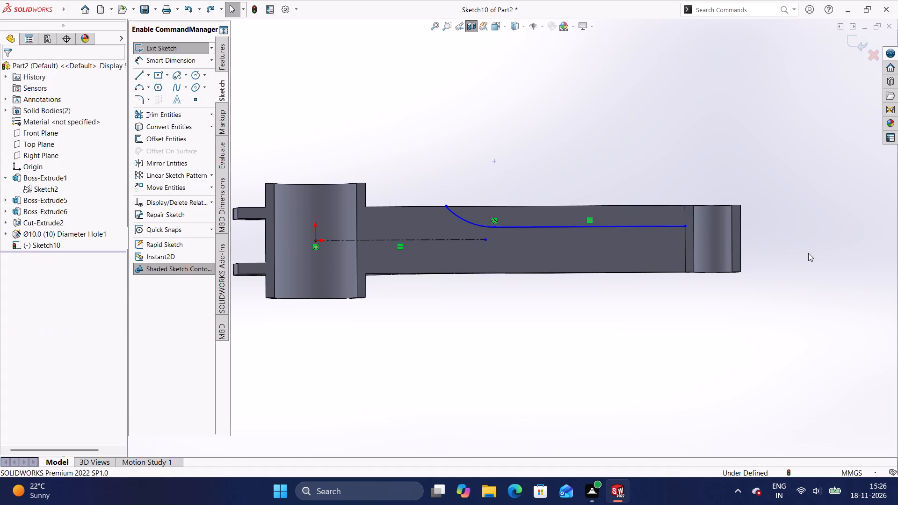
pyautogui.hotkey('ctrl', 'z')
pyautogui.hotkey('ctrl', 'z')
pyautogui.hotkey('ctrl', 'z')
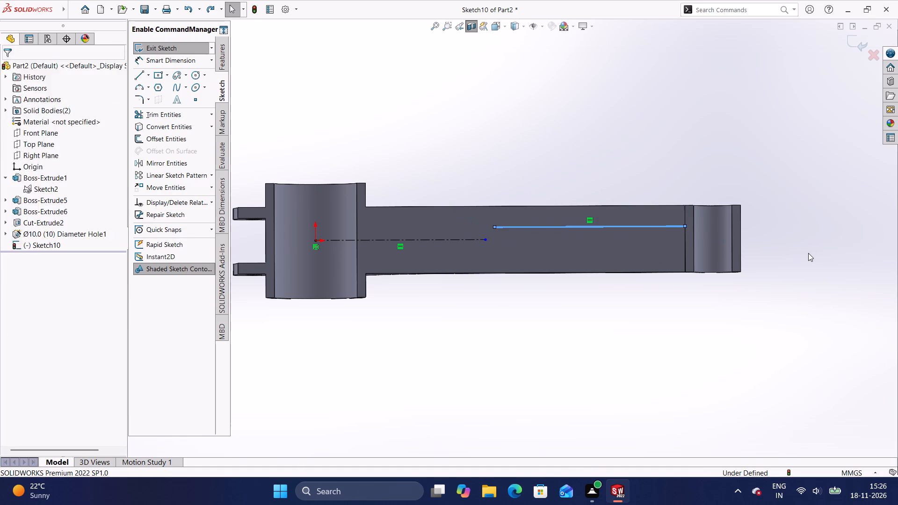
pyautogui.hotkey('ctrl', 'z')
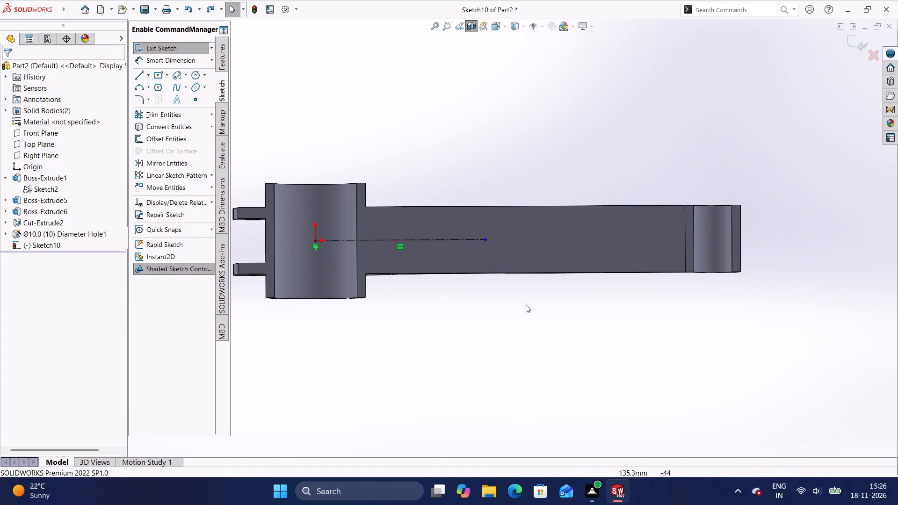
# Sketch a line about 126 mm long from the end-boss boundary to above the centreline's end, continuing with a tangent arc to the arm's upper edge.
pyautogui.click(138, 73)
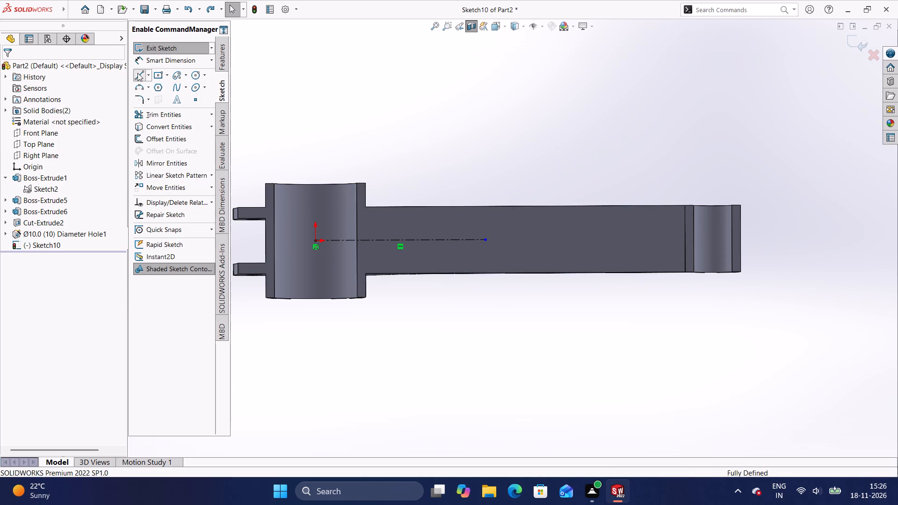
pyautogui.click(685, 221)
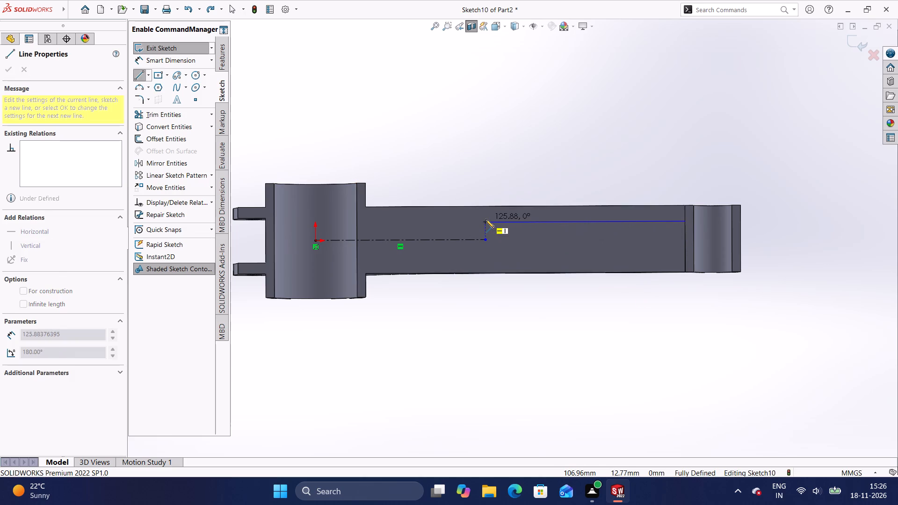
pyautogui.click(485, 219)
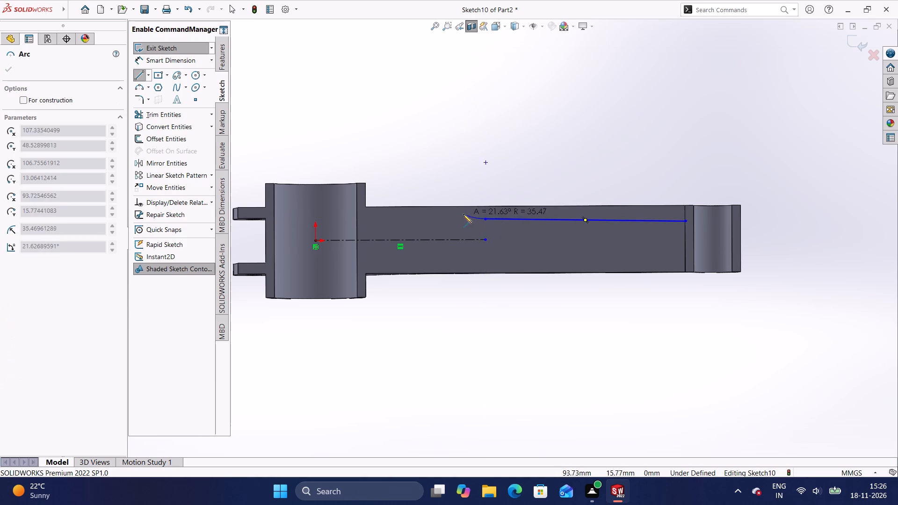
pyautogui.click(441, 207)
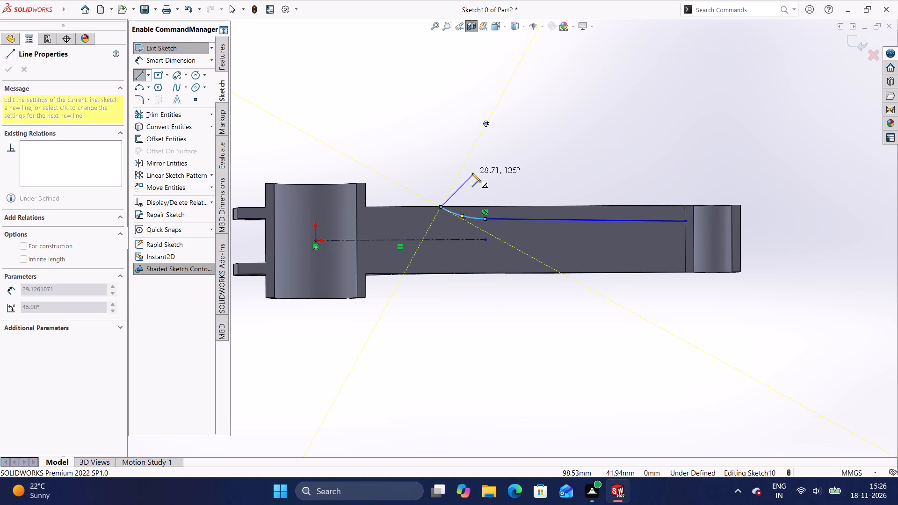
pyautogui.press('Escape')
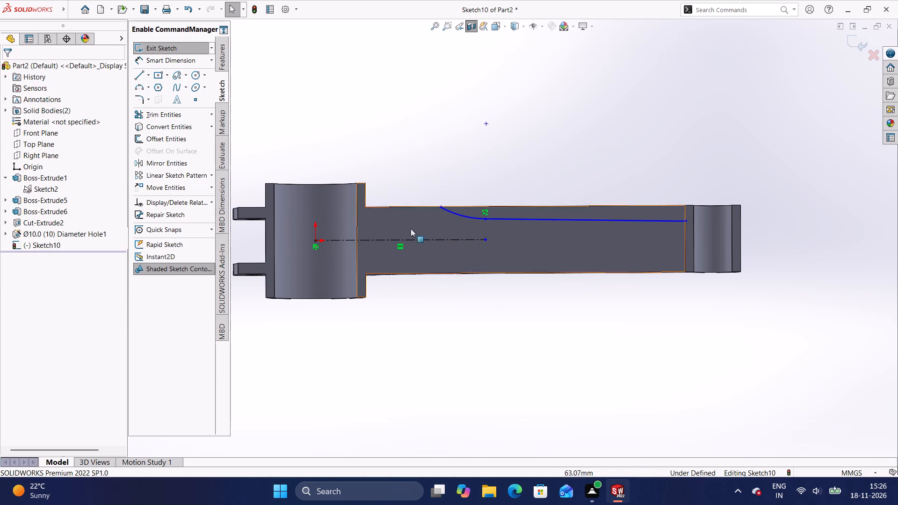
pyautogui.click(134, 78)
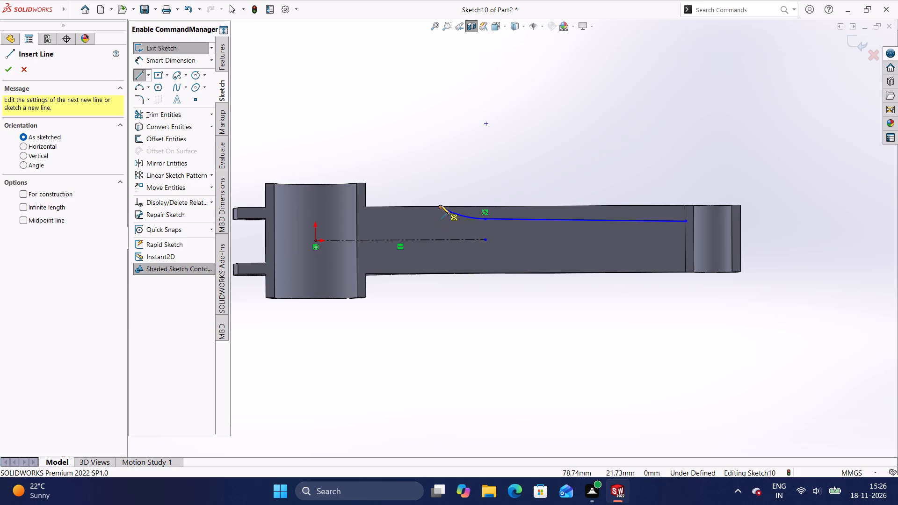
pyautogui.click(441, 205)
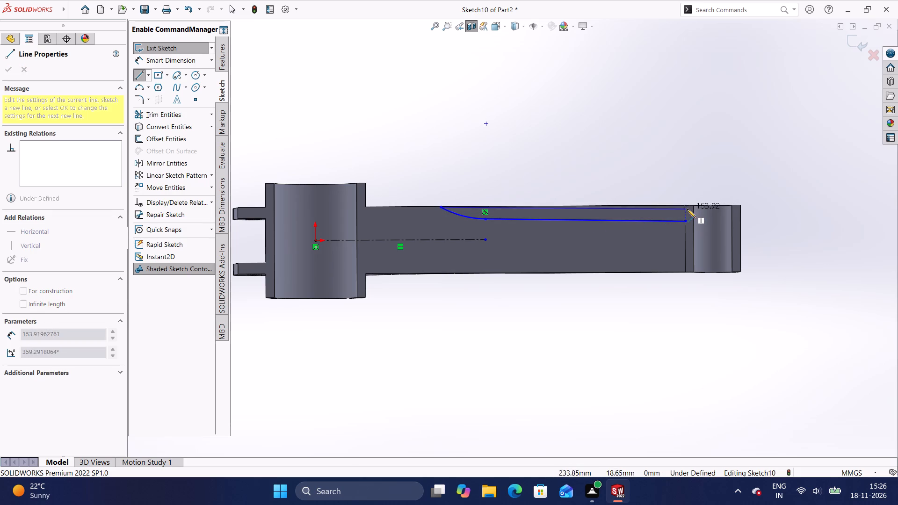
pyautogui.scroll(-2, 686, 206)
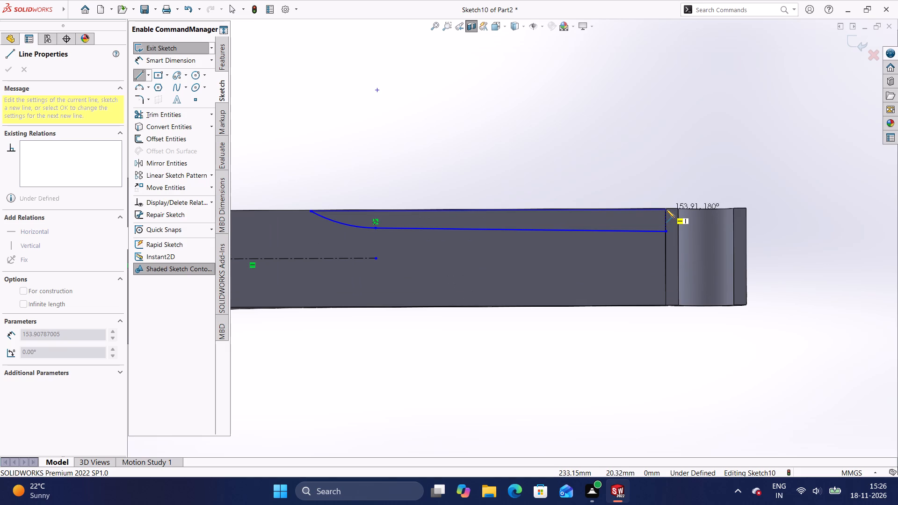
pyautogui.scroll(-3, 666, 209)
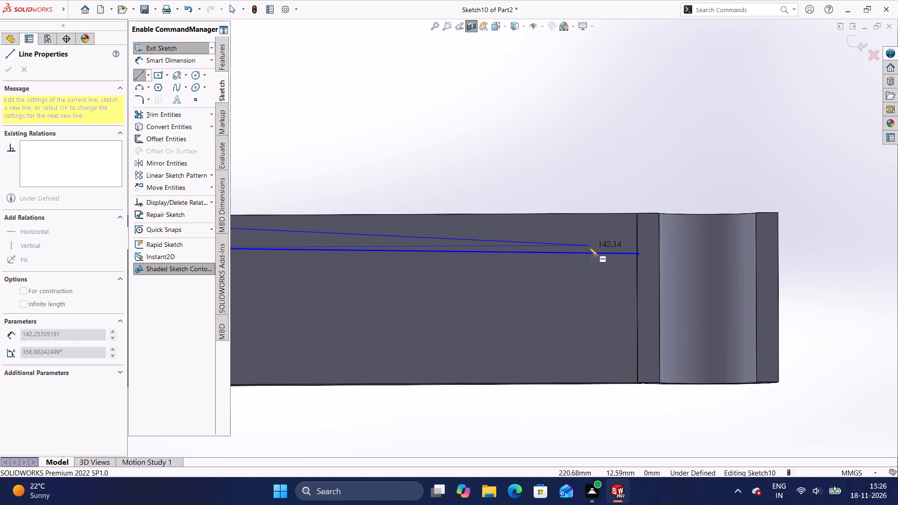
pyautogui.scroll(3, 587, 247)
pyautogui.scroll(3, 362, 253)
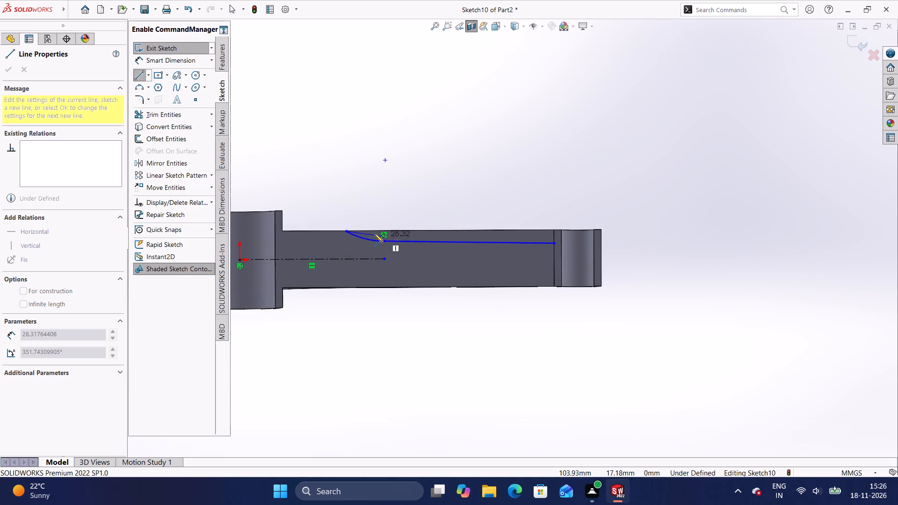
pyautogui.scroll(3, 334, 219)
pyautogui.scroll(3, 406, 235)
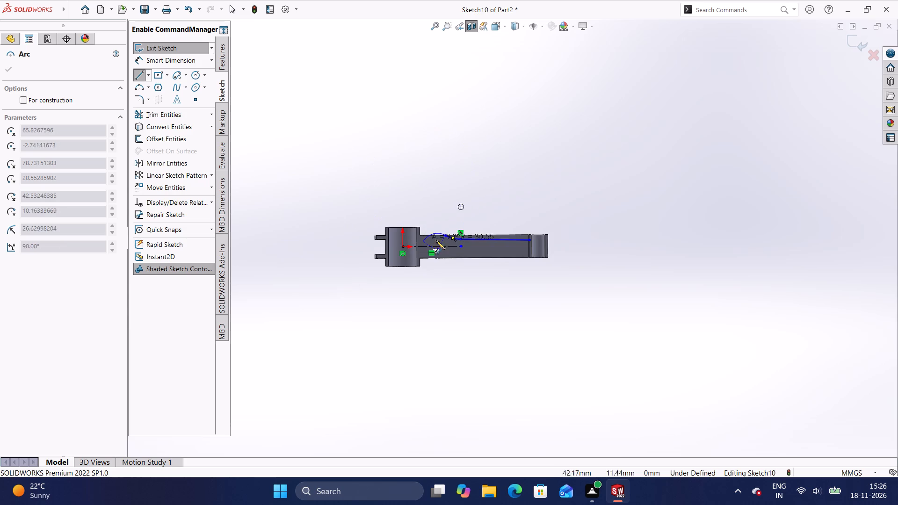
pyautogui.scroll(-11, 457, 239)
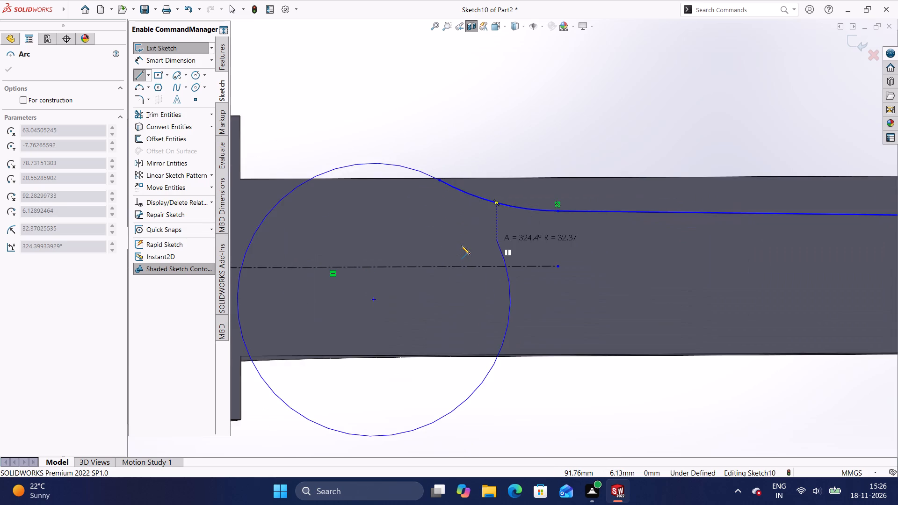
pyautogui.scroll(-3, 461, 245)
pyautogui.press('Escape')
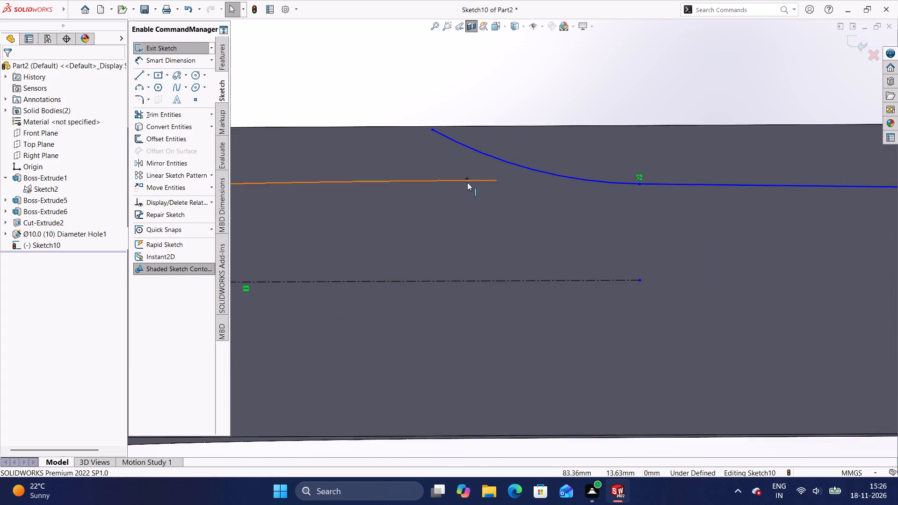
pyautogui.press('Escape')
# Delete the tangent arc between the long line and the arm's upper edge.
pyautogui.click(507, 161)
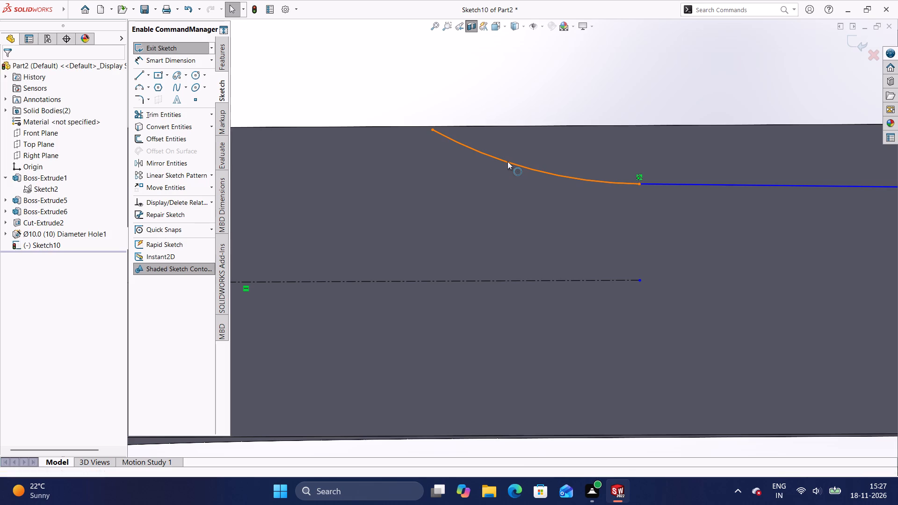
pyautogui.press('Delete')
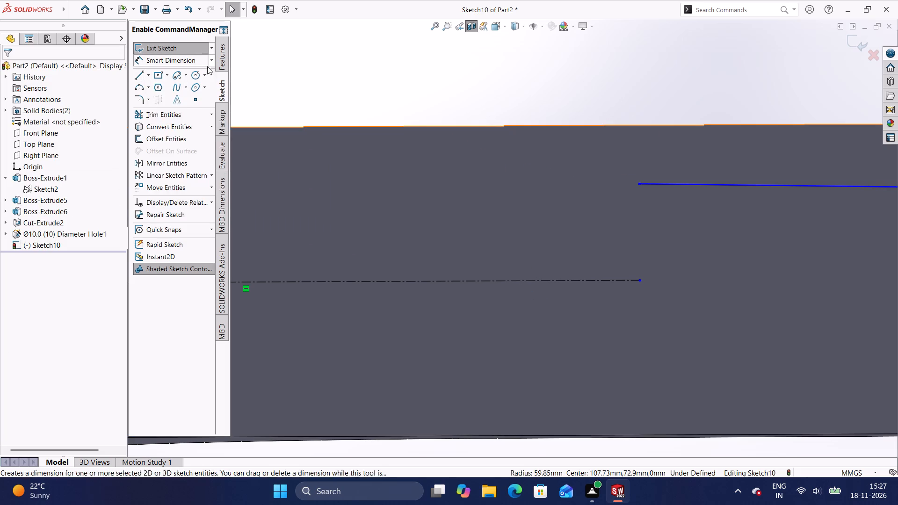
# Sketch a tangent arc of about 39.6 mm radius from the long line's hub-side end to the arm's upper edge.
pyautogui.click(143, 72)
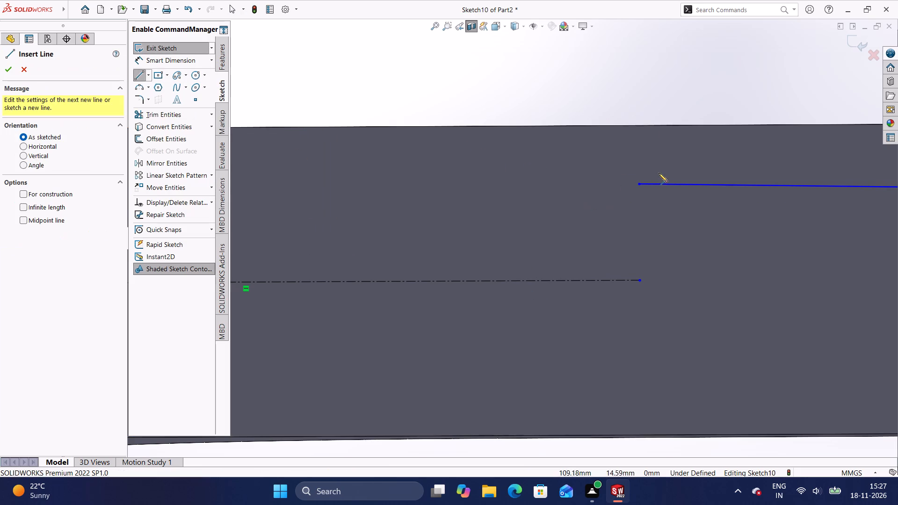
pyautogui.click(639, 183)
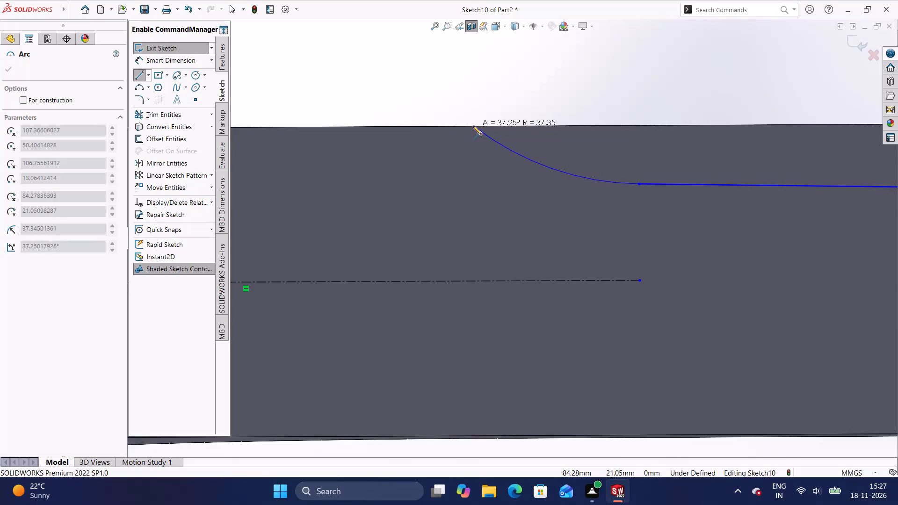
pyautogui.scroll(1, 473, 126)
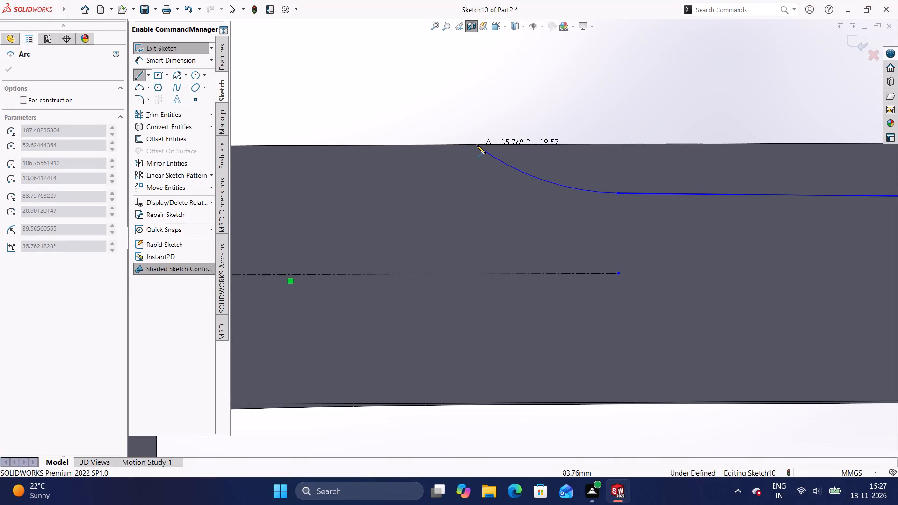
pyautogui.click(477, 145)
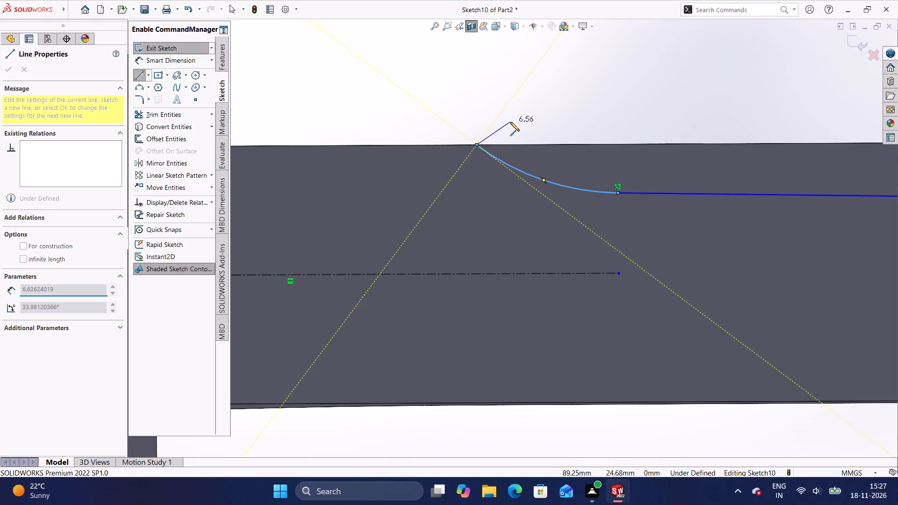
# Close the profile with a horizontal line about 149 mm long along the arm's upper edge and a vertical line about 10 mm long at the end-boss boundary.
pyautogui.scroll(-3, 608, 151)
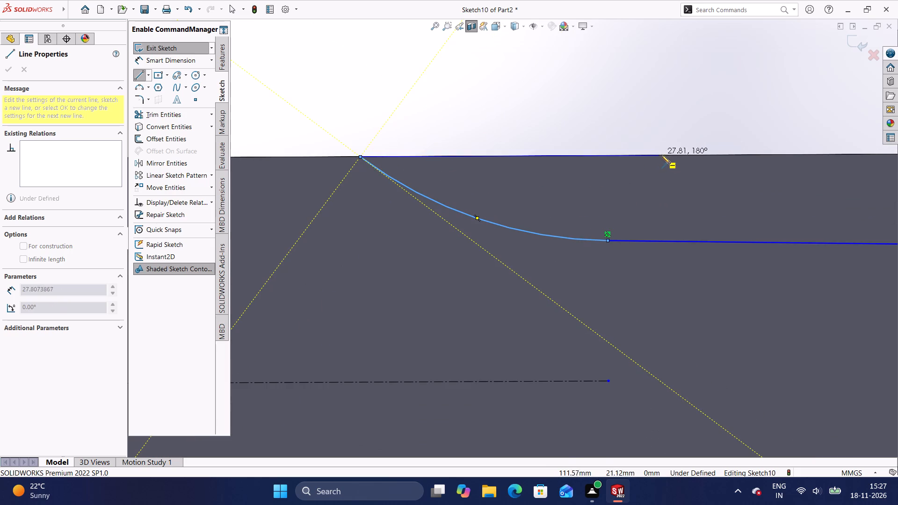
pyautogui.scroll(-3, 665, 155)
pyautogui.scroll(-3, 743, 172)
pyautogui.scroll(-3, 782, 189)
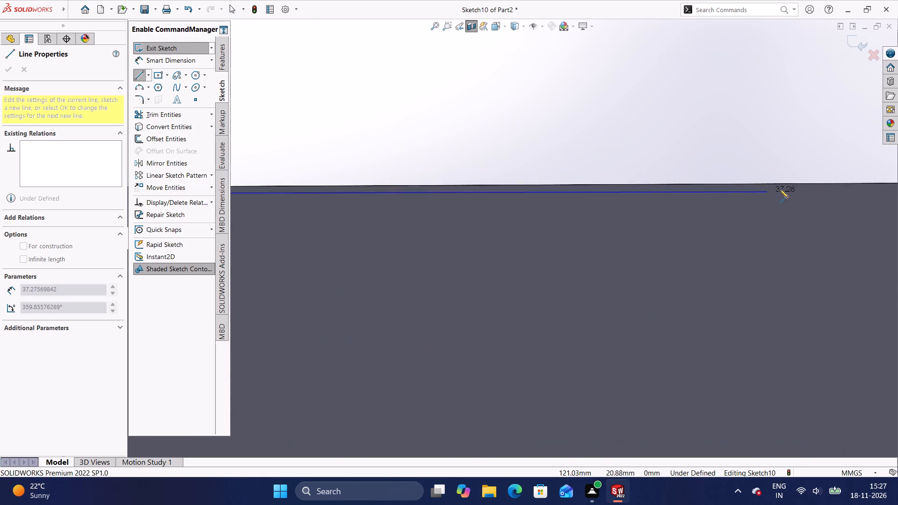
pyautogui.scroll(-4, 780, 189)
pyautogui.scroll(4, 777, 194)
pyautogui.scroll(-5, 768, 193)
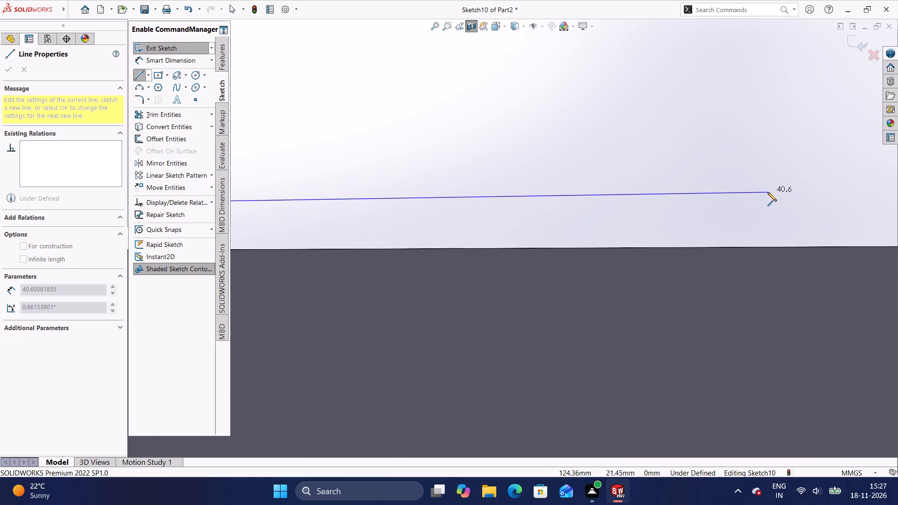
pyautogui.scroll(-8, 768, 192)
pyautogui.scroll(14, 766, 193)
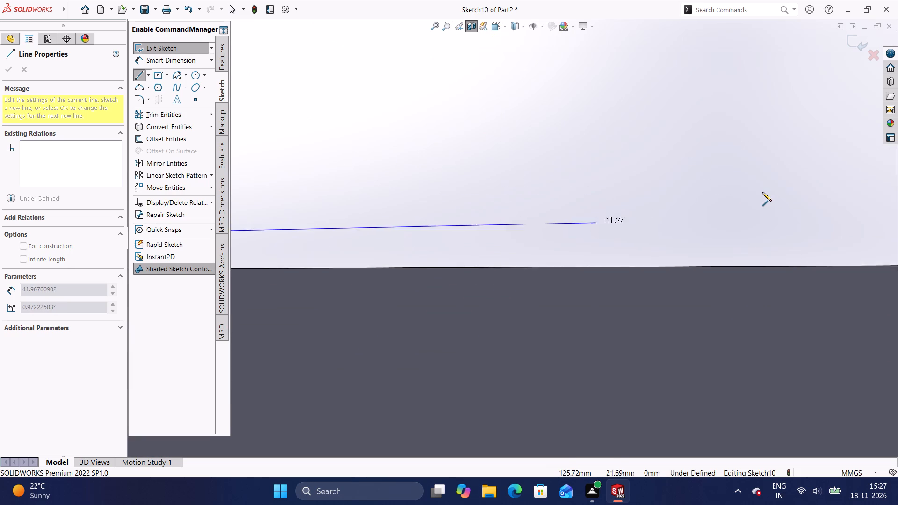
pyautogui.scroll(12, 762, 192)
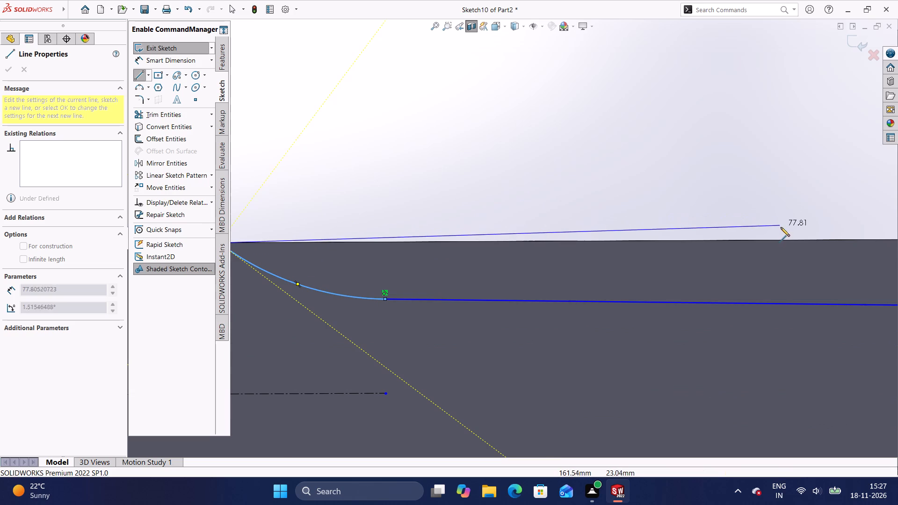
pyautogui.scroll(7, 782, 231)
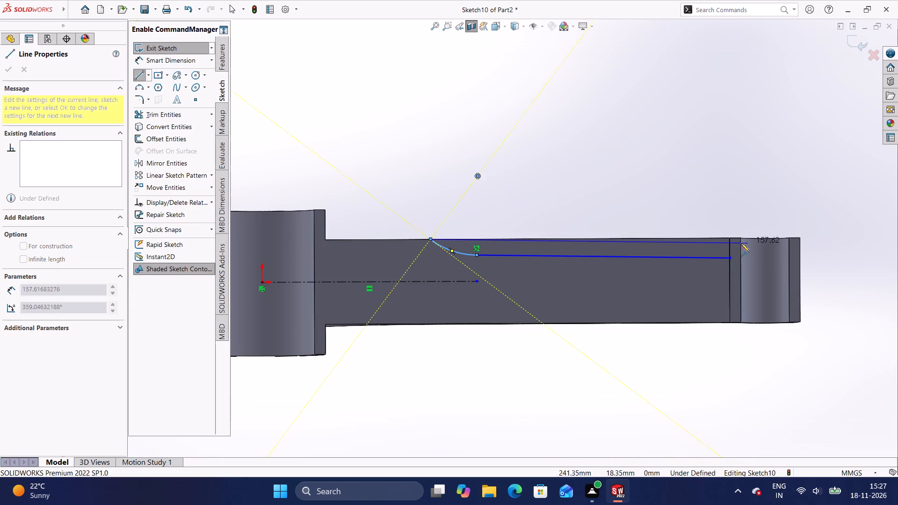
pyautogui.click(729, 238)
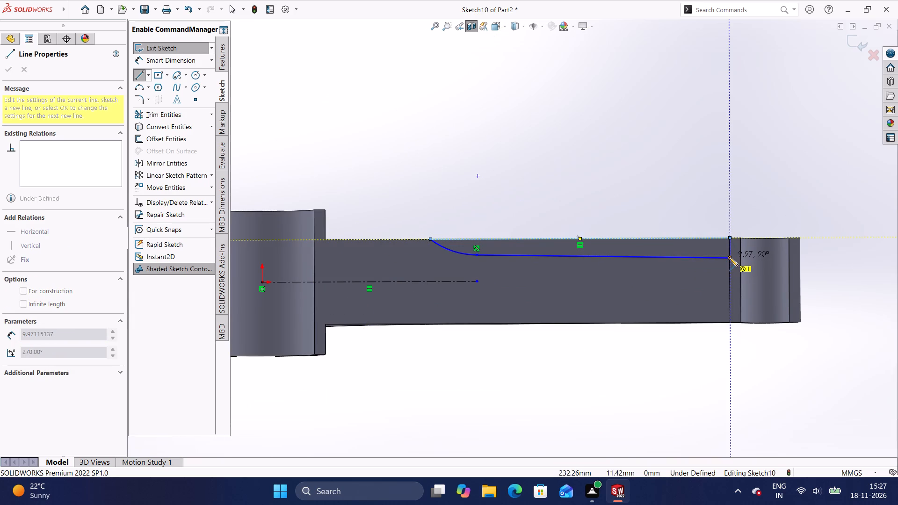
pyautogui.click(729, 257)
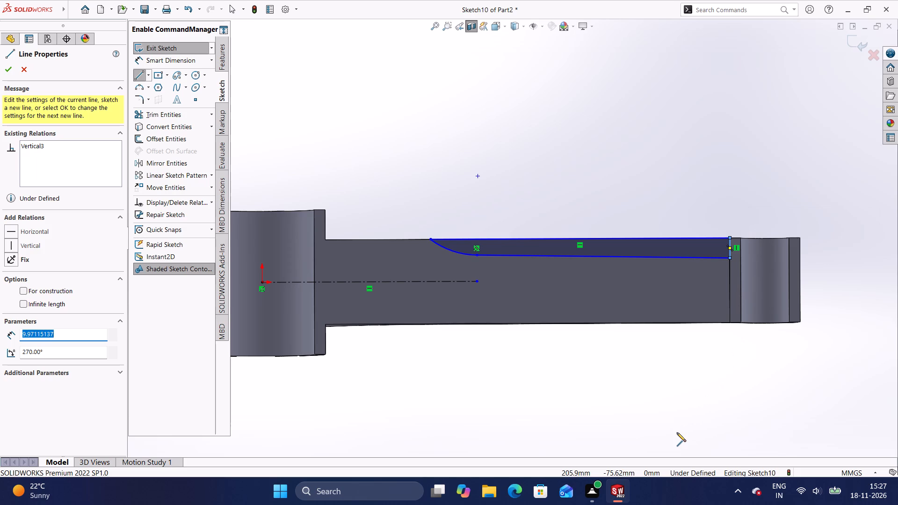
pyautogui.press('Escape')
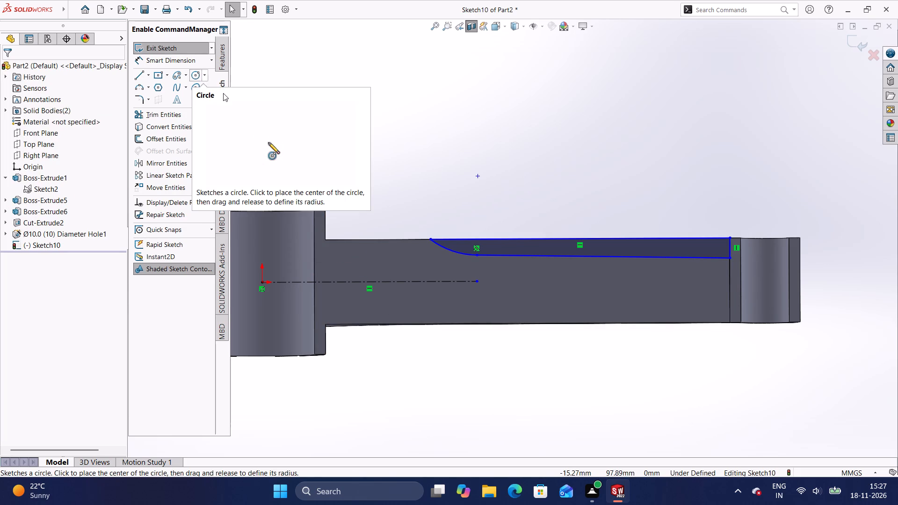
# Dimension the vertical distance from the centreline's end point to the profile's lower corner at the end boss as 9 mm.
pyautogui.click(164, 63)
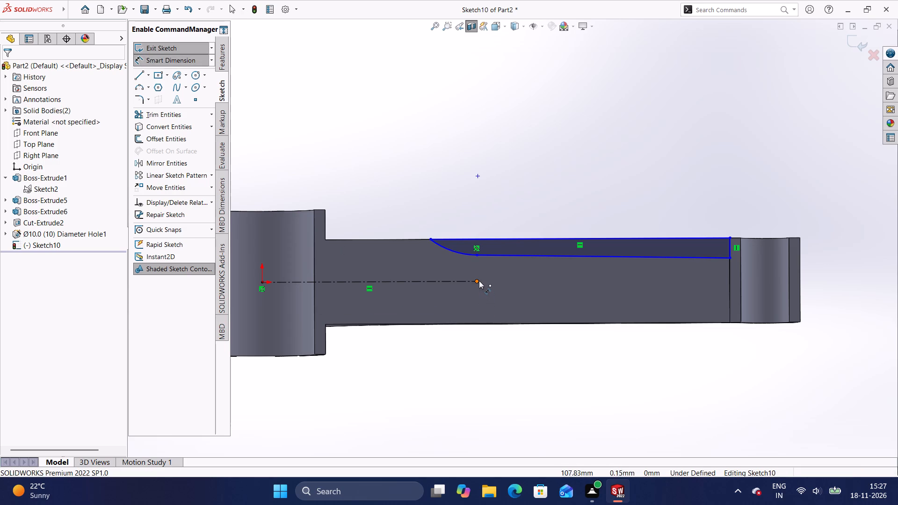
pyautogui.click(477, 281)
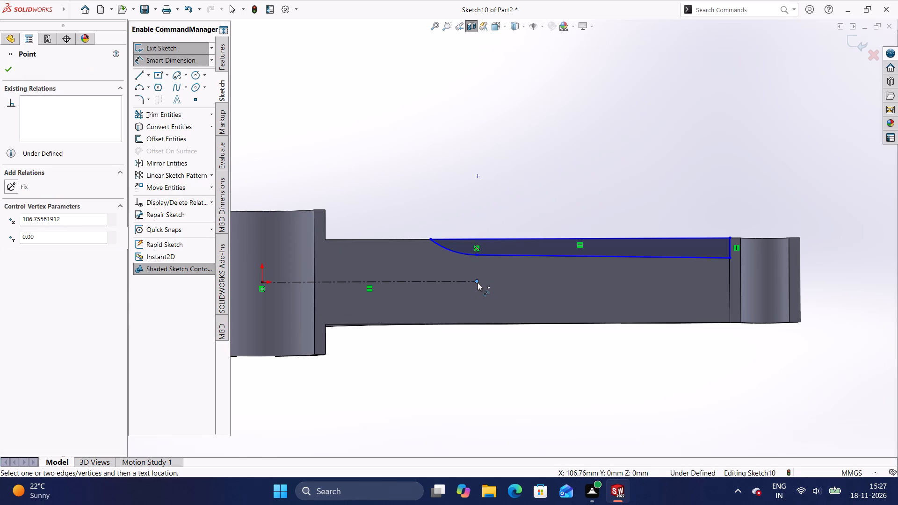
pyautogui.click(730, 258)
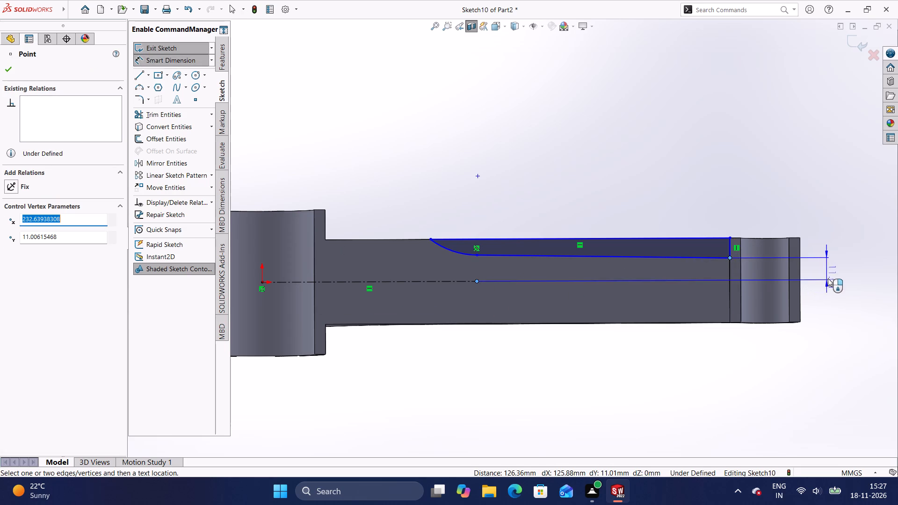
pyautogui.click(834, 266)
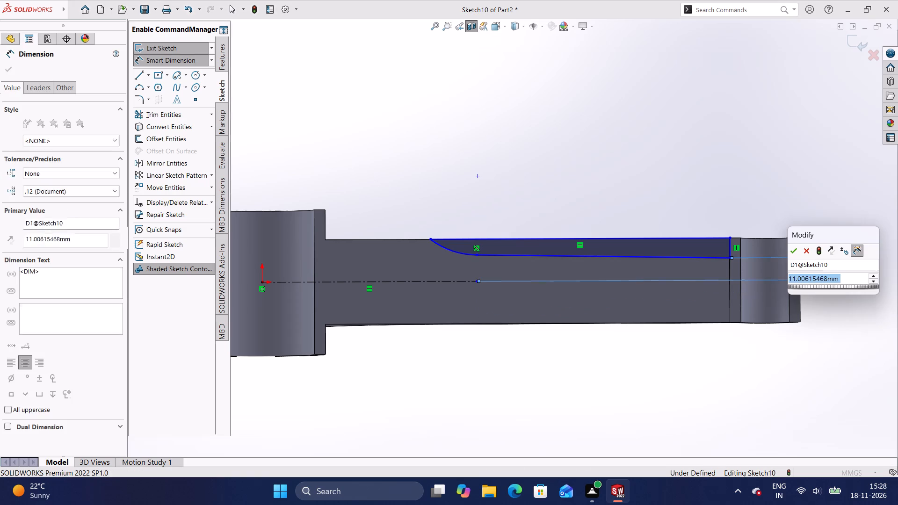
pyautogui.press('BackSpace')
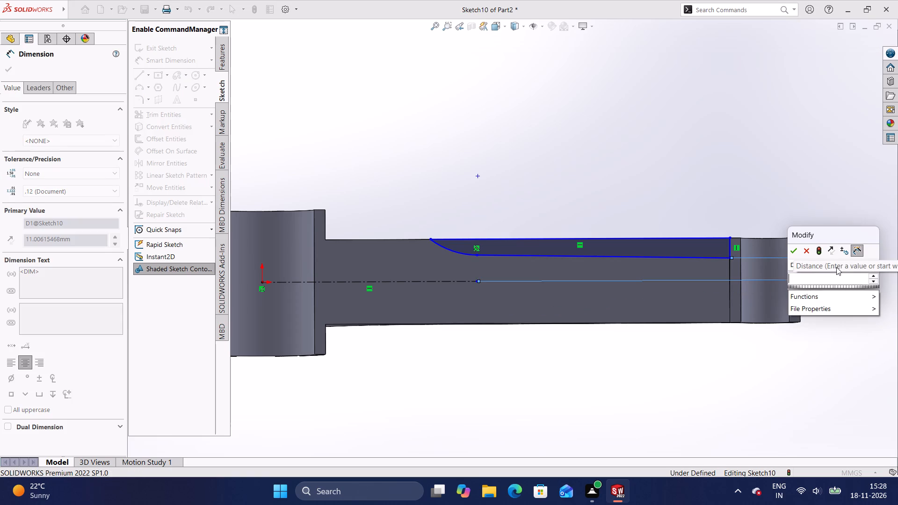
pyautogui.press('9')
pyautogui.press('Return')
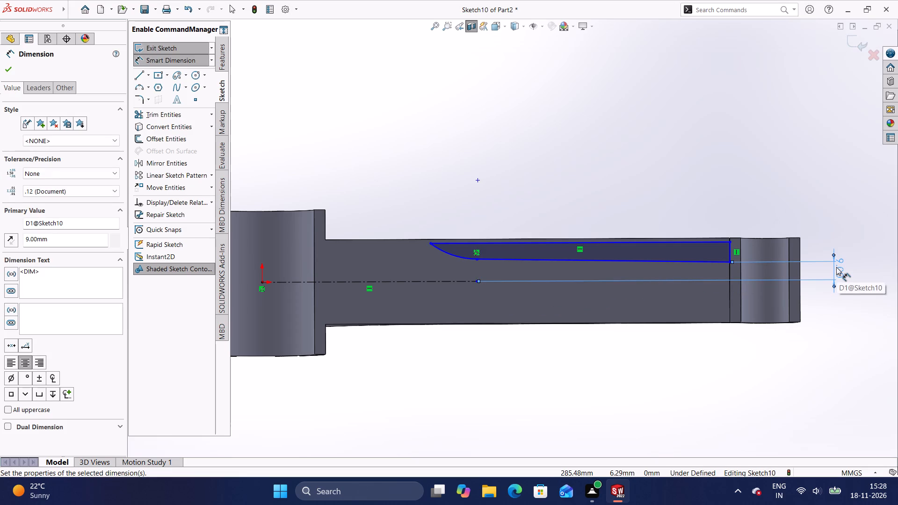
pyautogui.click(869, 338)
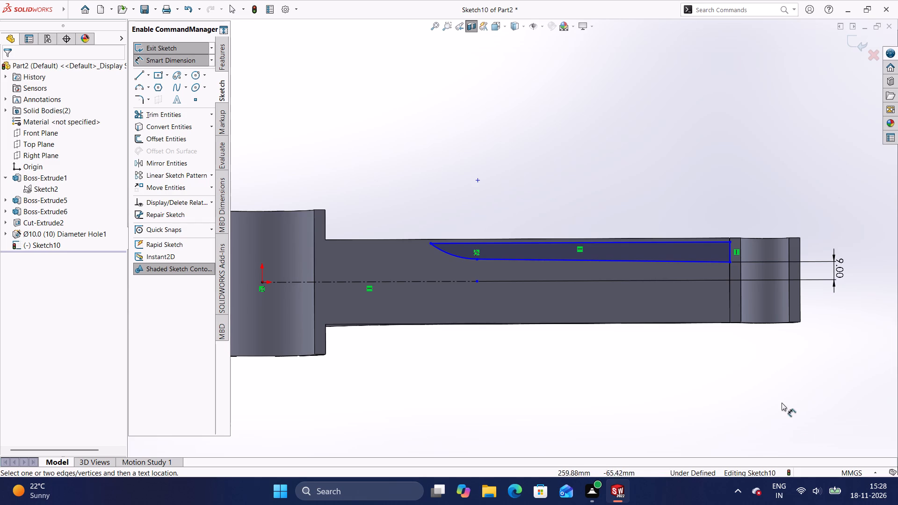
pyautogui.press('Escape')
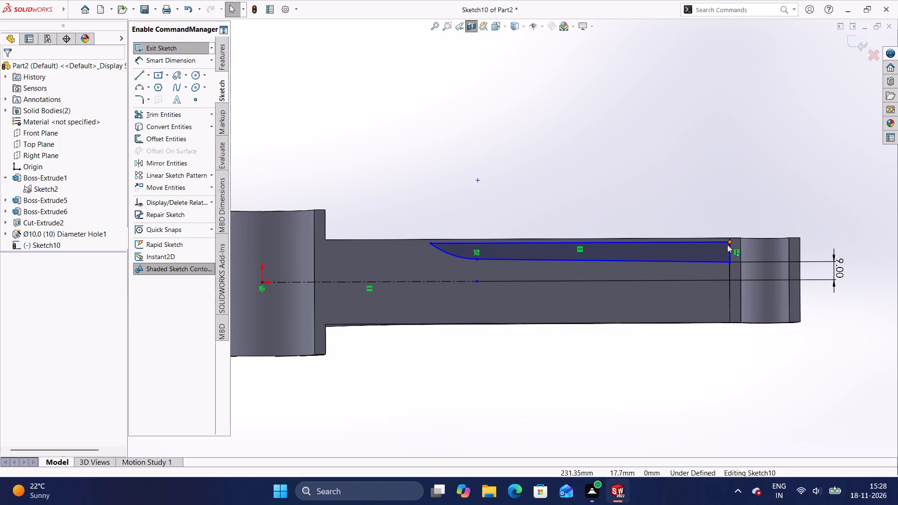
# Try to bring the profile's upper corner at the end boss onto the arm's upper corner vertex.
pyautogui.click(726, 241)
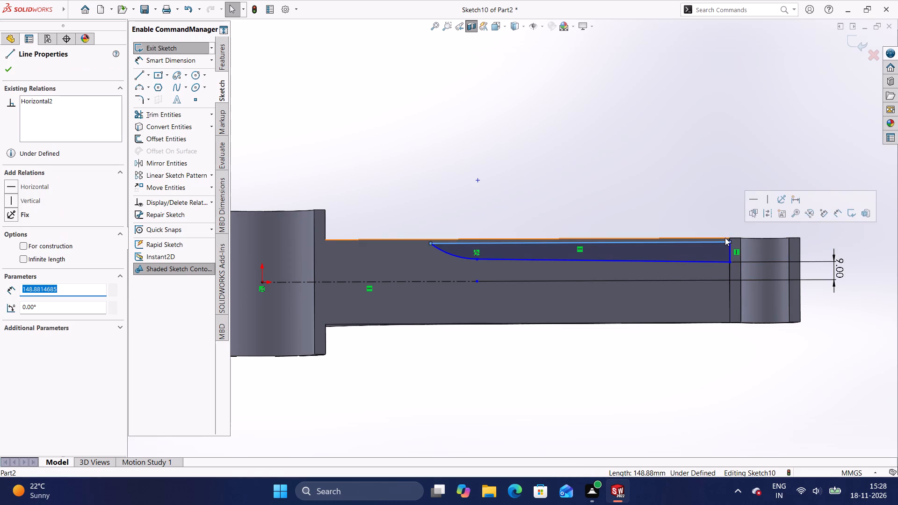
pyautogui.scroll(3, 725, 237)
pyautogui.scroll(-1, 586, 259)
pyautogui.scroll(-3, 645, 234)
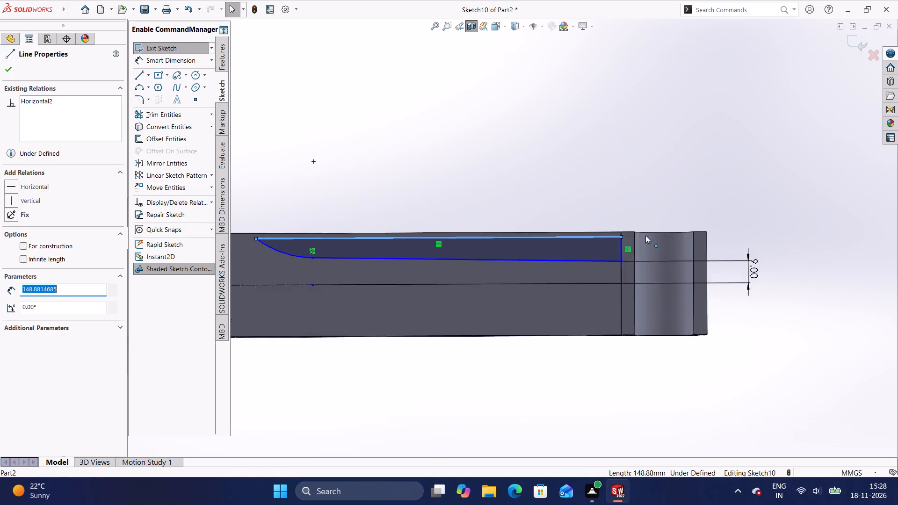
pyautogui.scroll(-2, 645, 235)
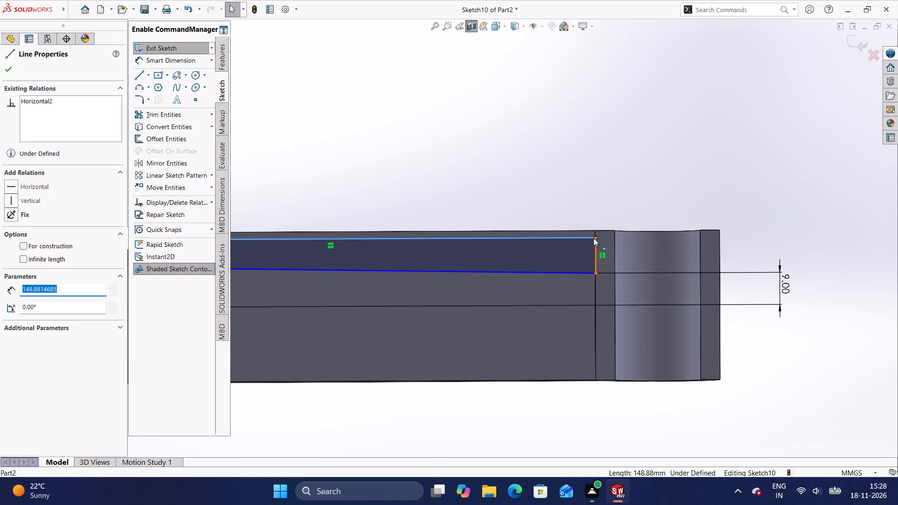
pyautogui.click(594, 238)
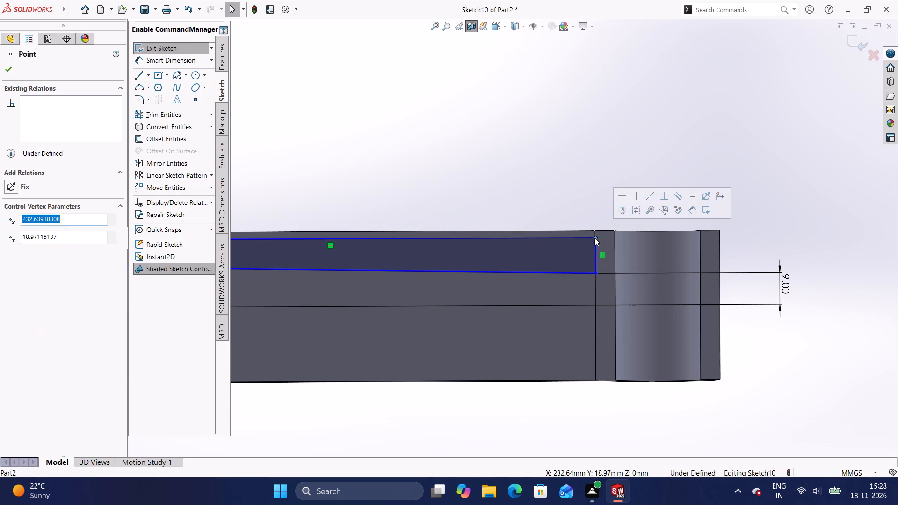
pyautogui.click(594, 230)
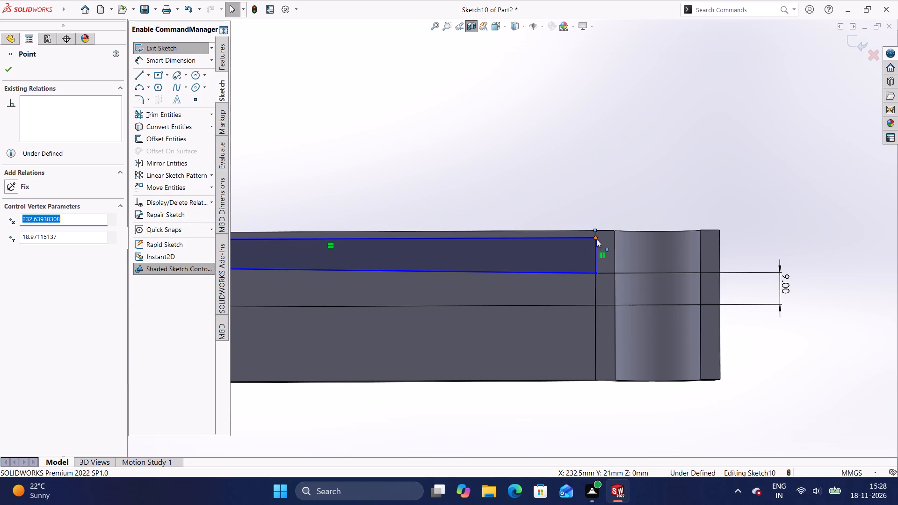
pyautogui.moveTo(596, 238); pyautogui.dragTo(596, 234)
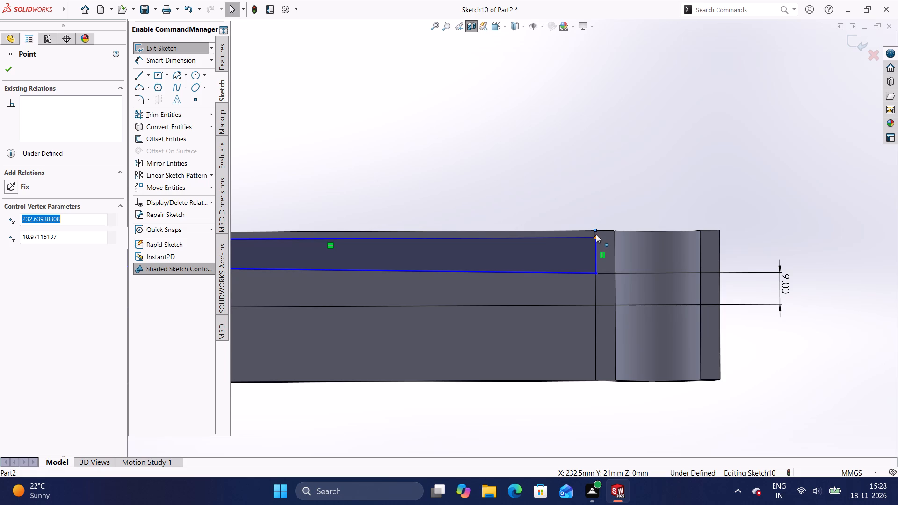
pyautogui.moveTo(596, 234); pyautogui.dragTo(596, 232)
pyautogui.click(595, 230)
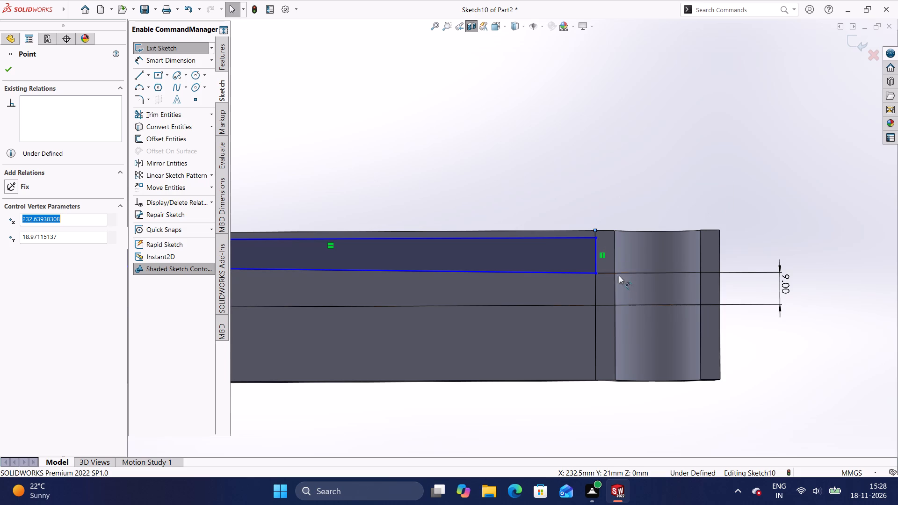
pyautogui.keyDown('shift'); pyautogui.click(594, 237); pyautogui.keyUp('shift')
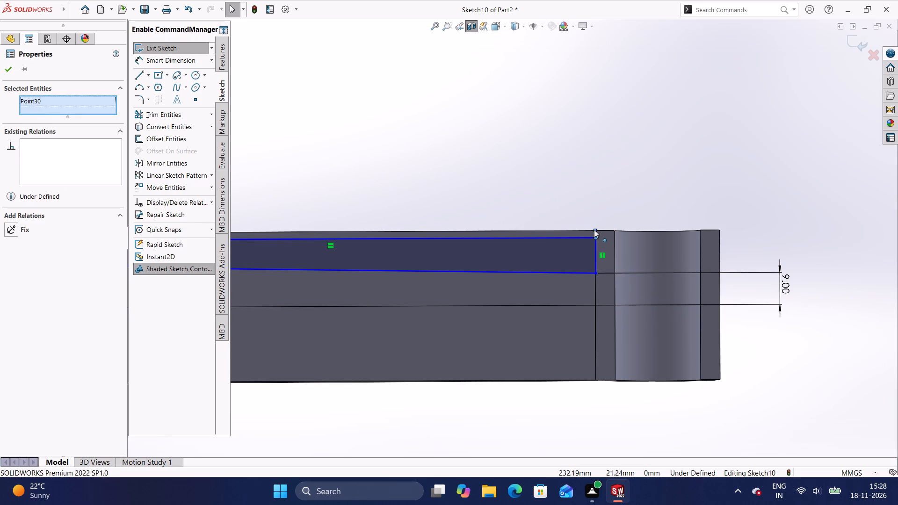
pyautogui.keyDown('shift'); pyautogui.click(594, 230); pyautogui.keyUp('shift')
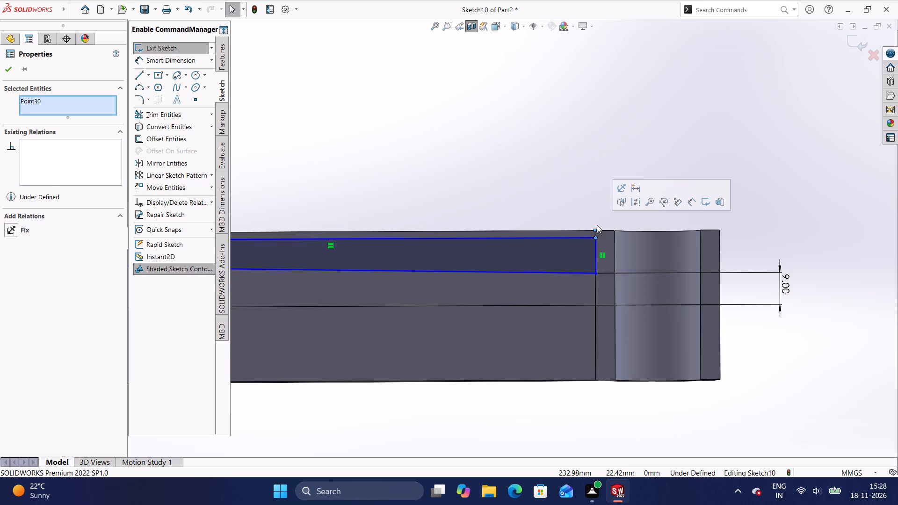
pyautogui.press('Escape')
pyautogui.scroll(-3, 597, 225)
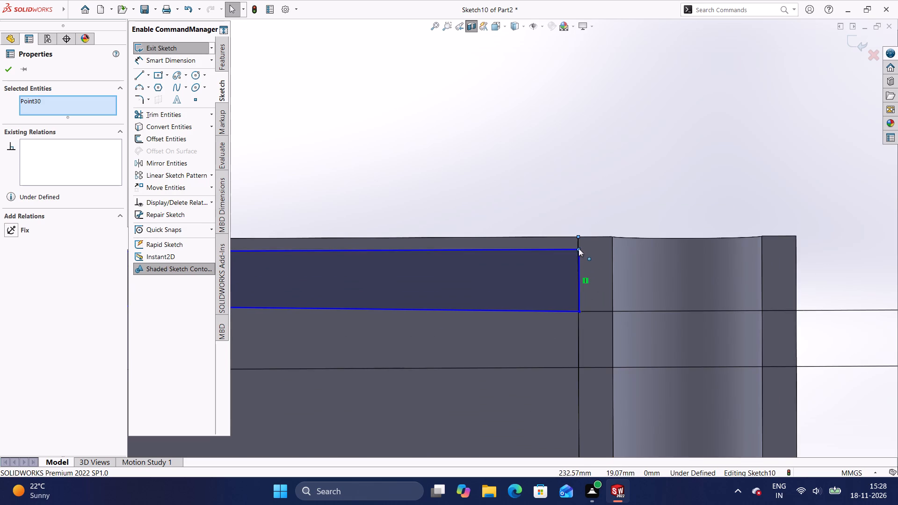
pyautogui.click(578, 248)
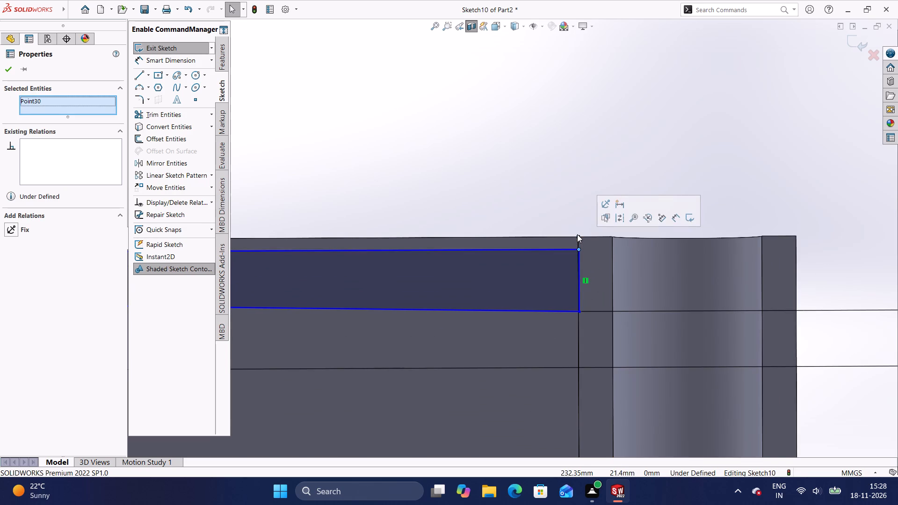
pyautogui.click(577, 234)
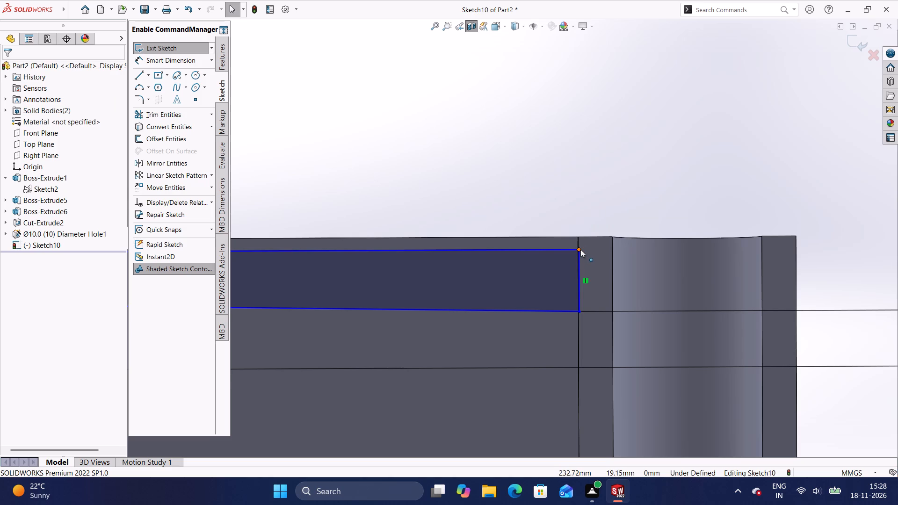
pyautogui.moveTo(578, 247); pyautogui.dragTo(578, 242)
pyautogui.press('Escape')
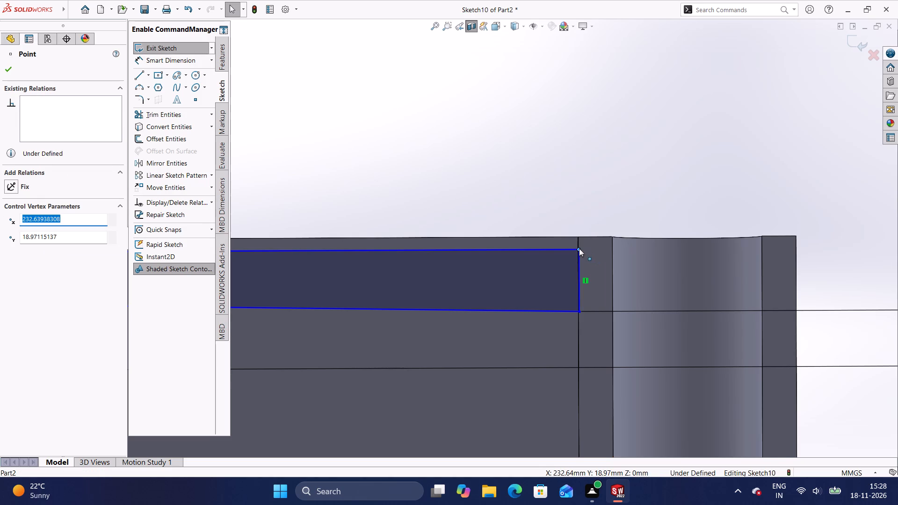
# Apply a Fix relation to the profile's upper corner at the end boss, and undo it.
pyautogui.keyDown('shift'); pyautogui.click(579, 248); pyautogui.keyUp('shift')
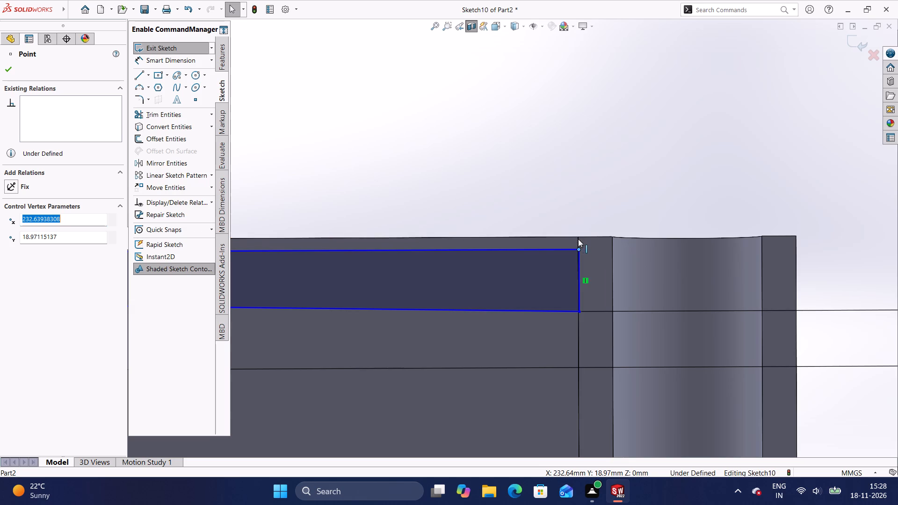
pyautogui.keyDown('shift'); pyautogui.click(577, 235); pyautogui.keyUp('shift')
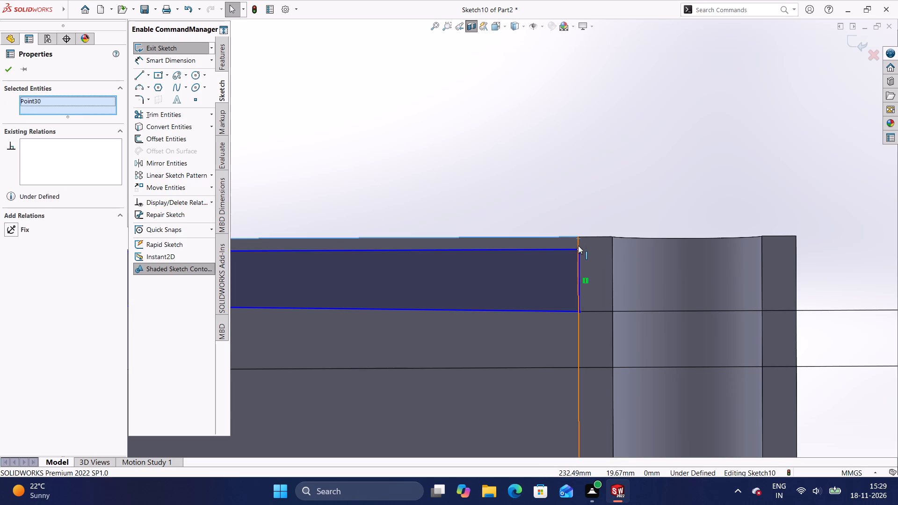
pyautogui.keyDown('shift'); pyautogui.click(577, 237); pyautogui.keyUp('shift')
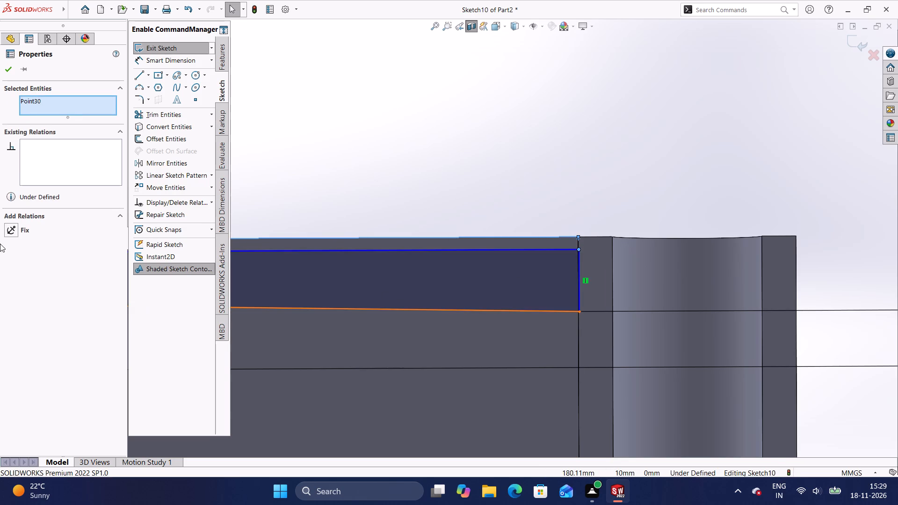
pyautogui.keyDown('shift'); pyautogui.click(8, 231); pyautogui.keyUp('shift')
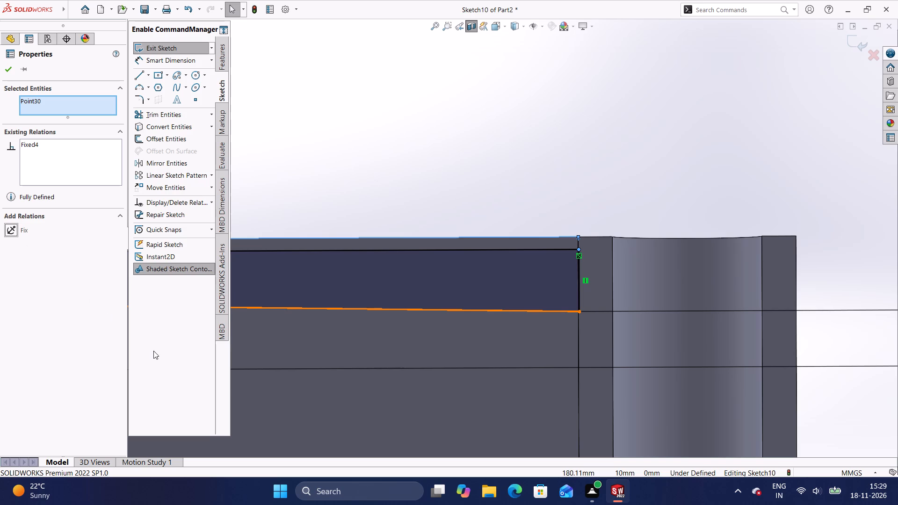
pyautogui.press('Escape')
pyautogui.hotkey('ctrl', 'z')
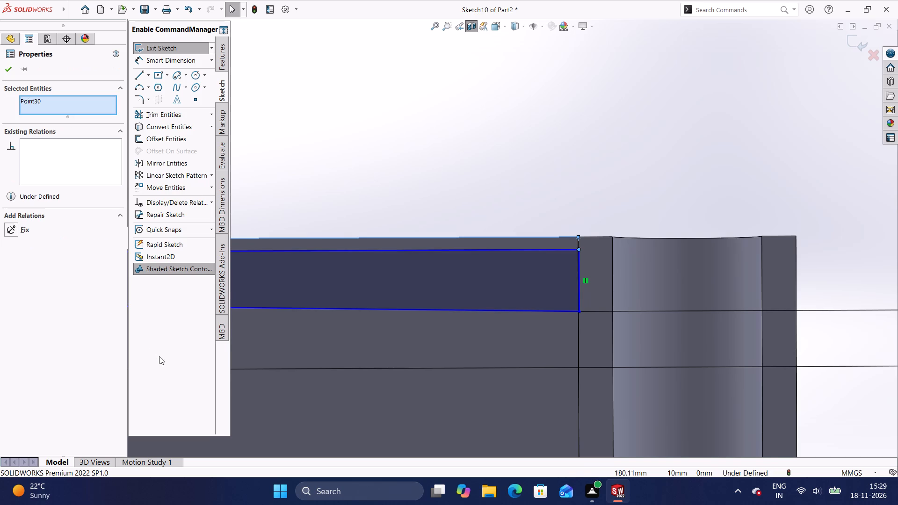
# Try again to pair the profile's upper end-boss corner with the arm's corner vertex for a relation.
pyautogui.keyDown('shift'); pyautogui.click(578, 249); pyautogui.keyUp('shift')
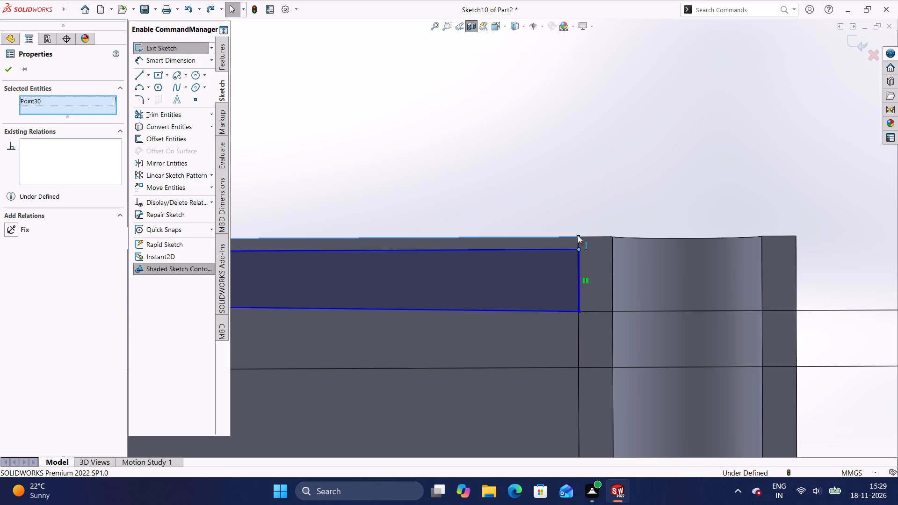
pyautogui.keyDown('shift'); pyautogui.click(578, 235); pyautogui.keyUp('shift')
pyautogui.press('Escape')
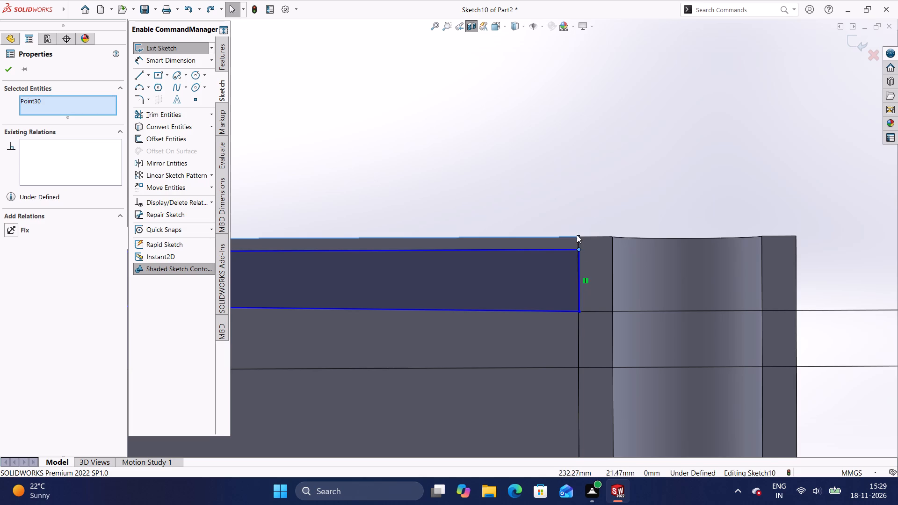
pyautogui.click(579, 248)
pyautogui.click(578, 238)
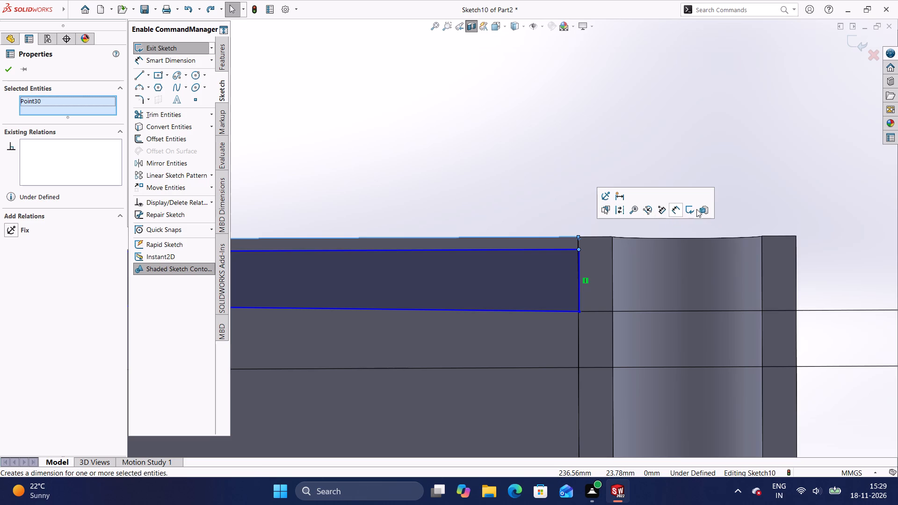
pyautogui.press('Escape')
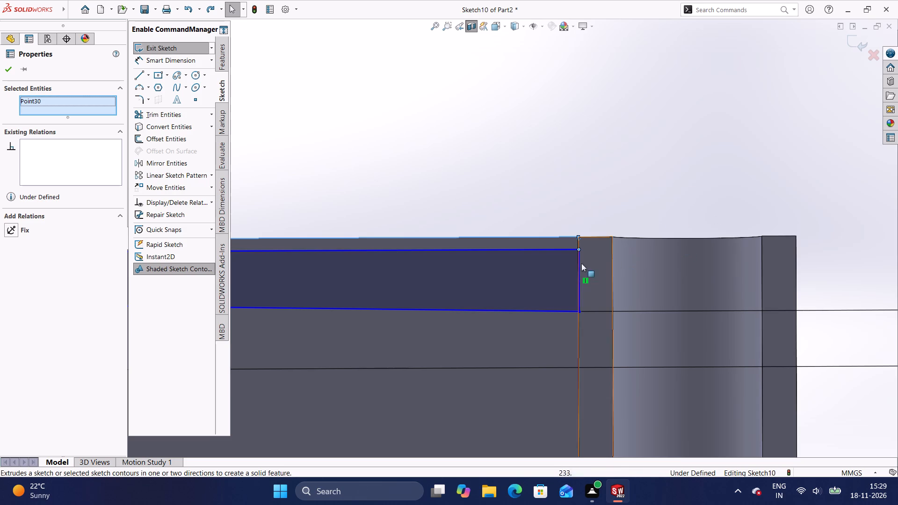
# Undo the 9 mm dimension and all the profile's lines and its arc, keeping only the horizontal centreline.
pyautogui.hotkey('ctrl', 'z')
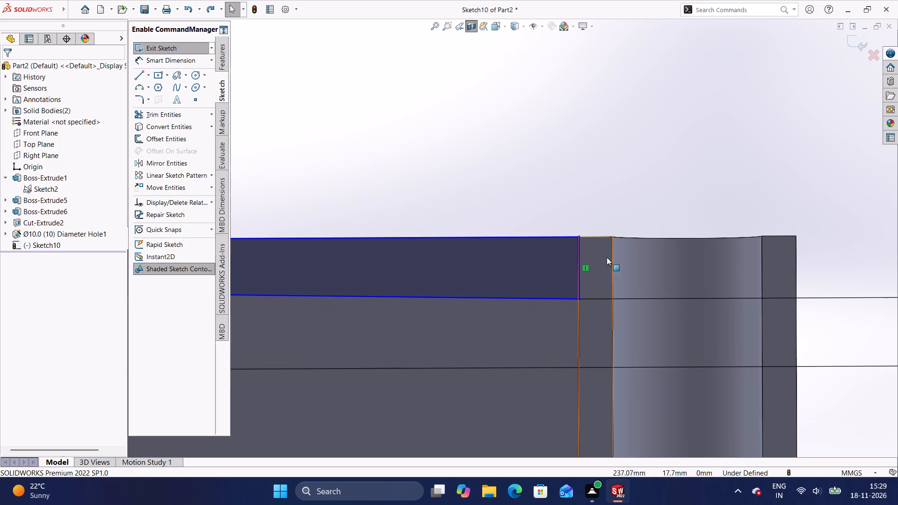
pyautogui.hotkey('ctrl', 'z')
pyautogui.hotkey('ctrl', 'z')
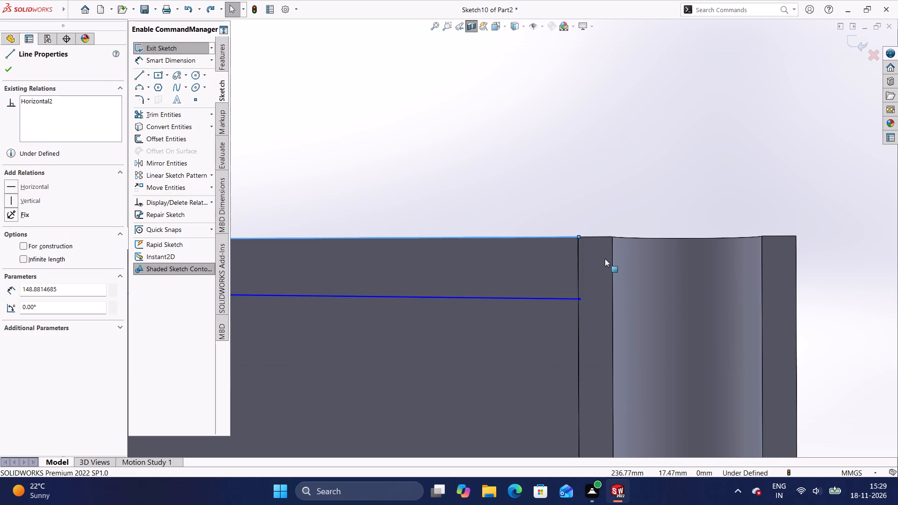
pyautogui.hotkey('ctrl', 'z')
pyautogui.hotkey('ctrl', 'z')
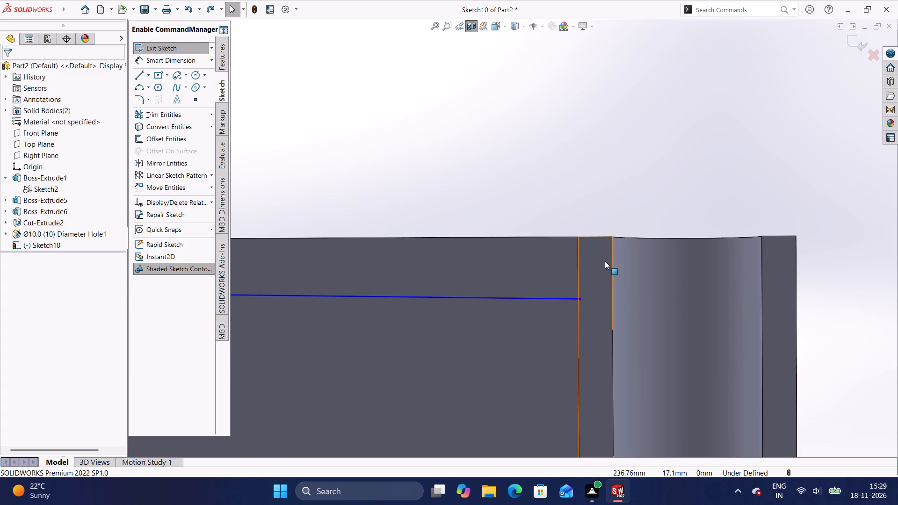
pyautogui.hotkey('ctrl', 'z')
pyautogui.hotkey('ctrl', 'z')
pyautogui.hotkey('ctrl', 'z')
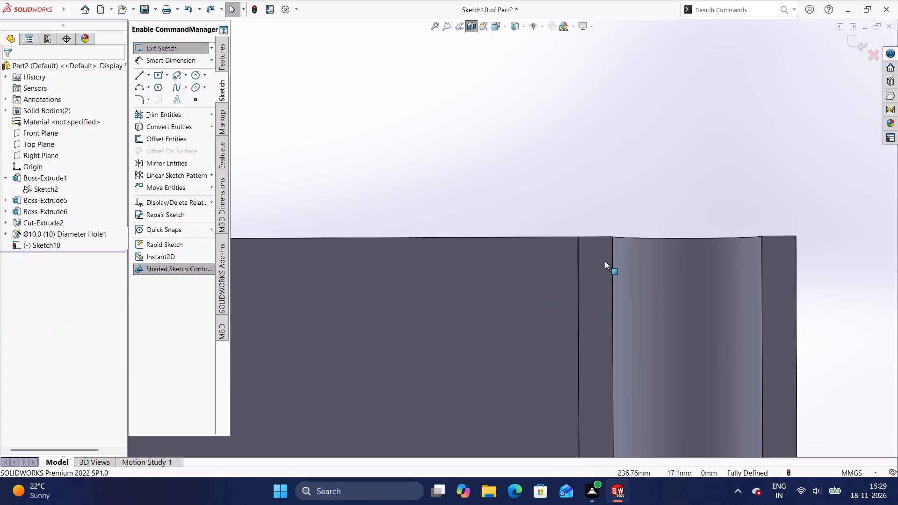
# Sketch a vertical line about 13 mm long down from the arm's upper corner at the end boss.
pyautogui.scroll(-3, 604, 260)
pyautogui.scroll(7, 604, 263)
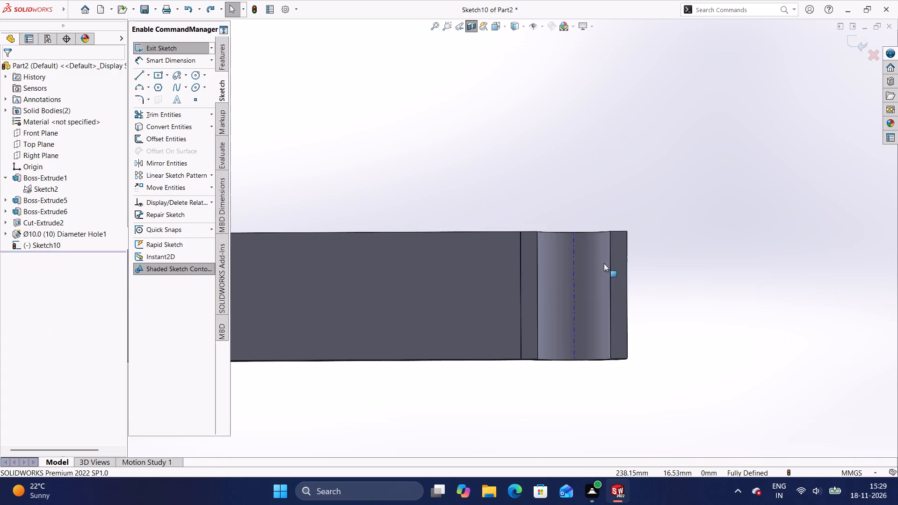
pyautogui.scroll(4, 583, 289)
pyautogui.moveTo(398, 358); pyautogui.dragTo(449, 361, button='middle')
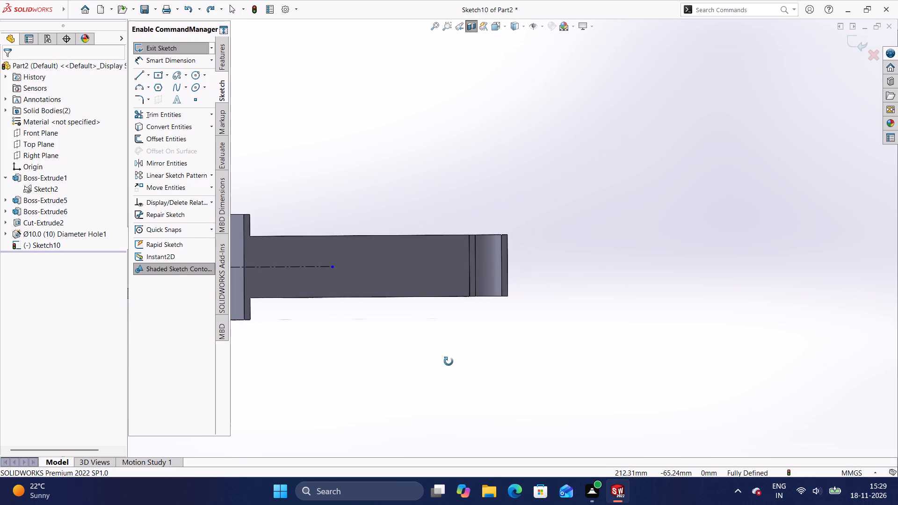
pyautogui.moveTo(449, 361); pyautogui.dragTo(410, 359, button='middle')
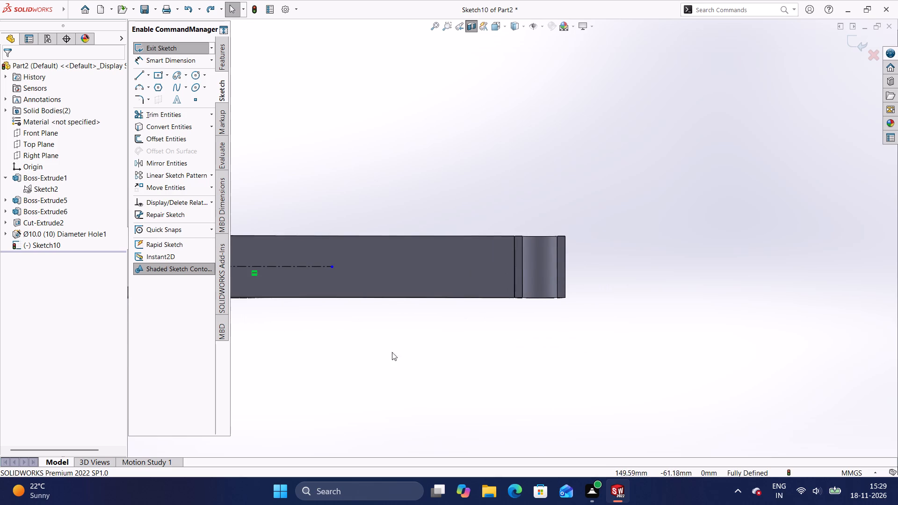
pyautogui.scroll(-4, 258, 208)
pyautogui.scroll(6, 281, 219)
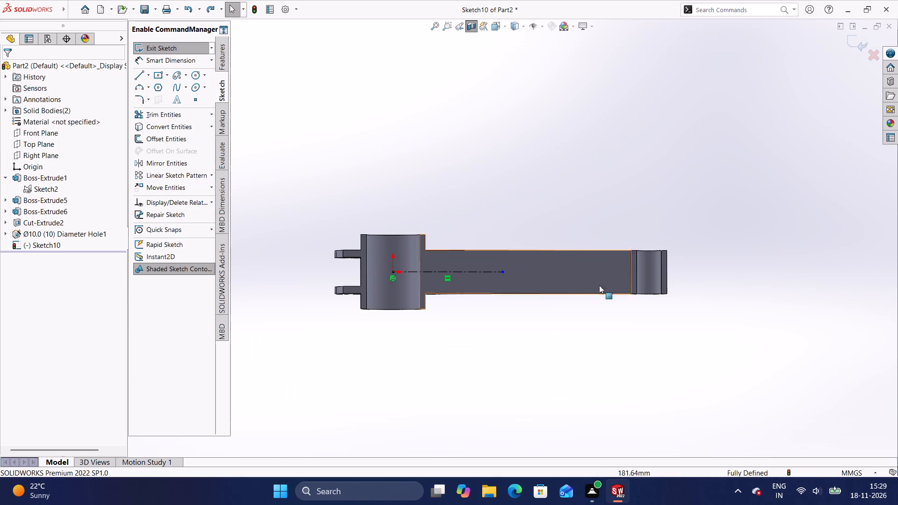
pyautogui.scroll(-3, 619, 304)
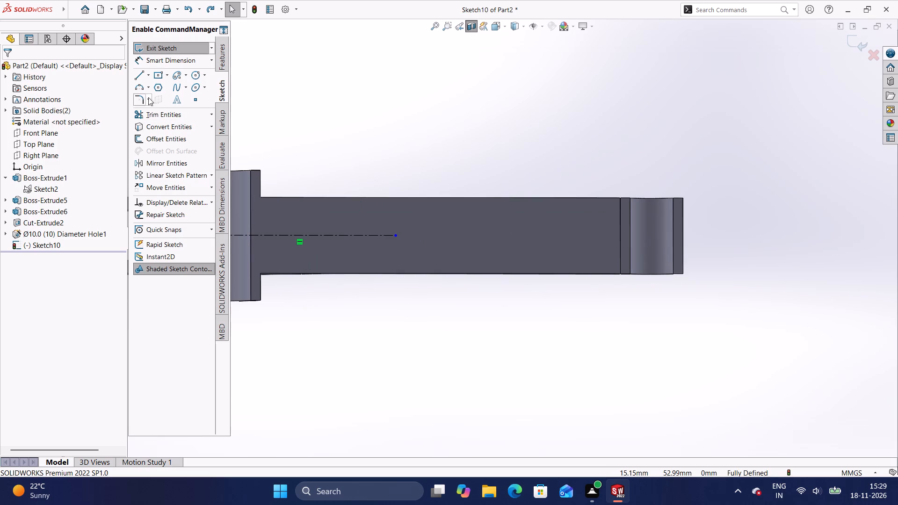
pyautogui.click(140, 77)
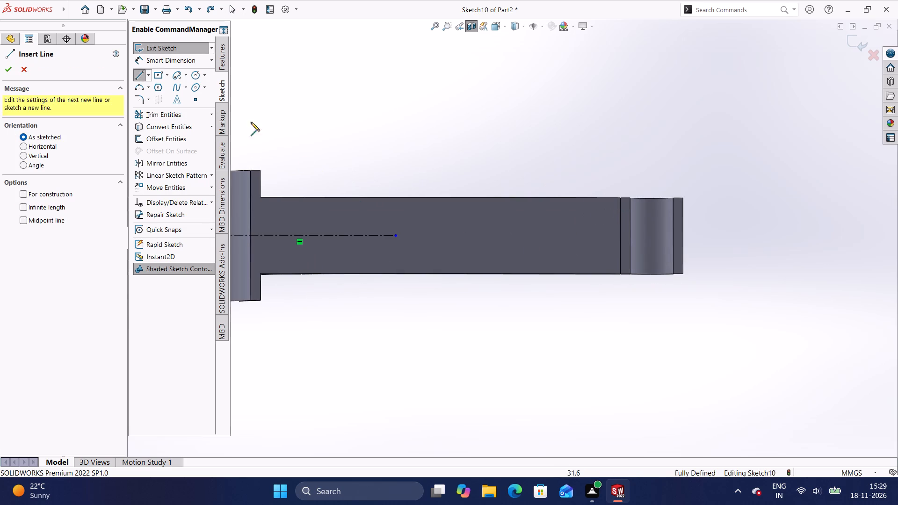
pyautogui.click(26, 70)
pyautogui.click(138, 74)
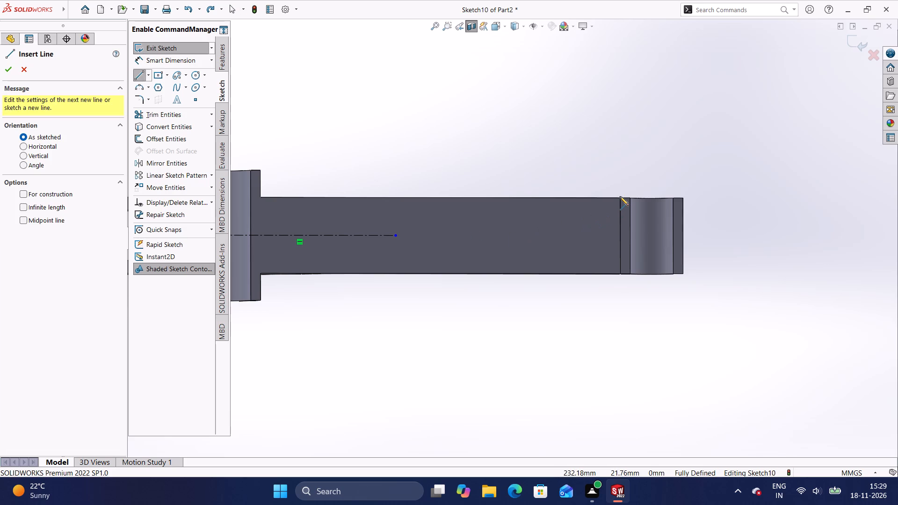
pyautogui.scroll(-4, 620, 196)
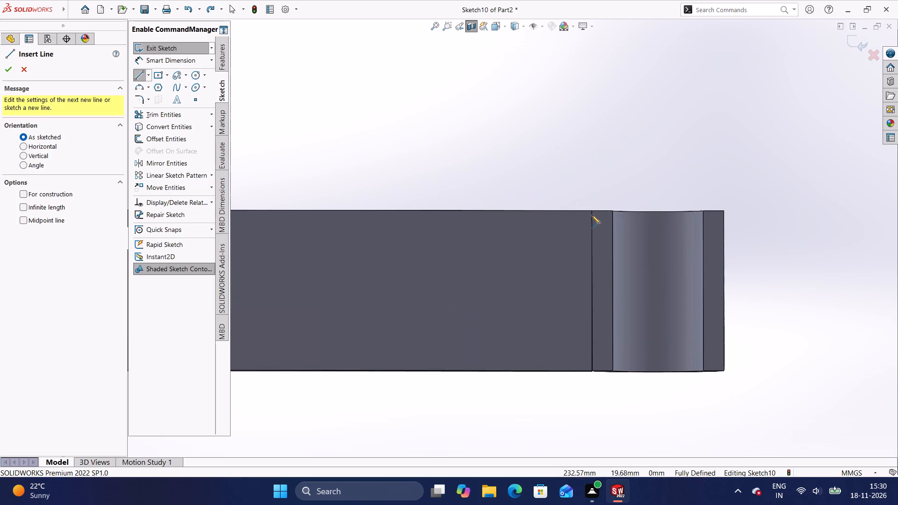
pyautogui.click(591, 210)
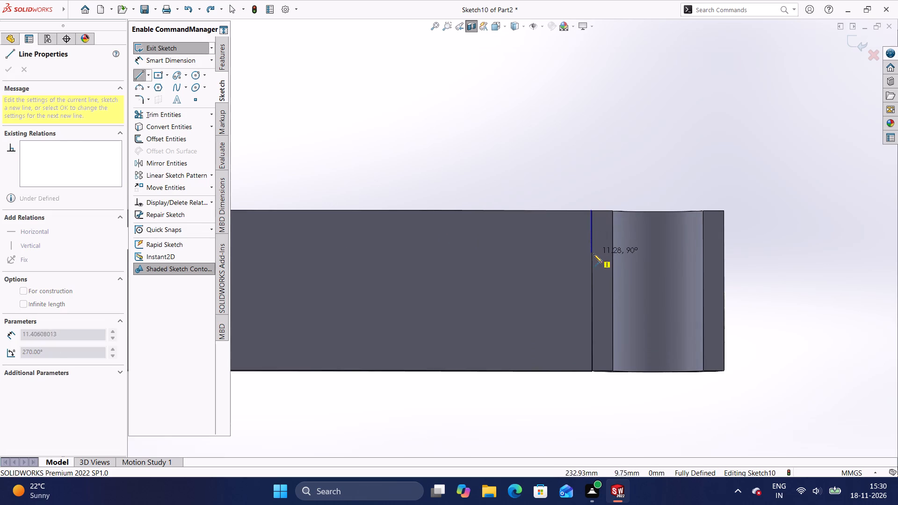
pyautogui.click(592, 260)
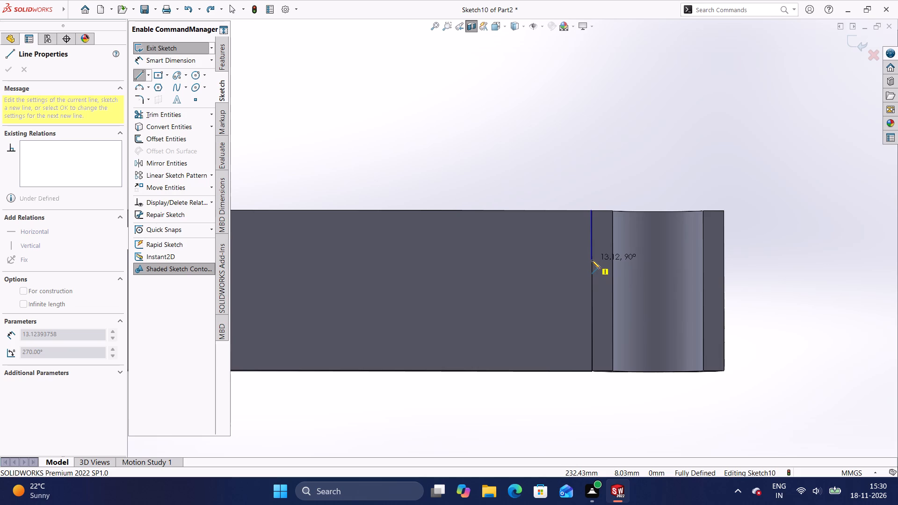
# Continue with a horizontal line about 117 mm long toward the hub and a tangent arc up to the arm's top edge, closing the profile along that edge.
pyautogui.scroll(-2, 531, 261)
pyautogui.scroll(5, 526, 260)
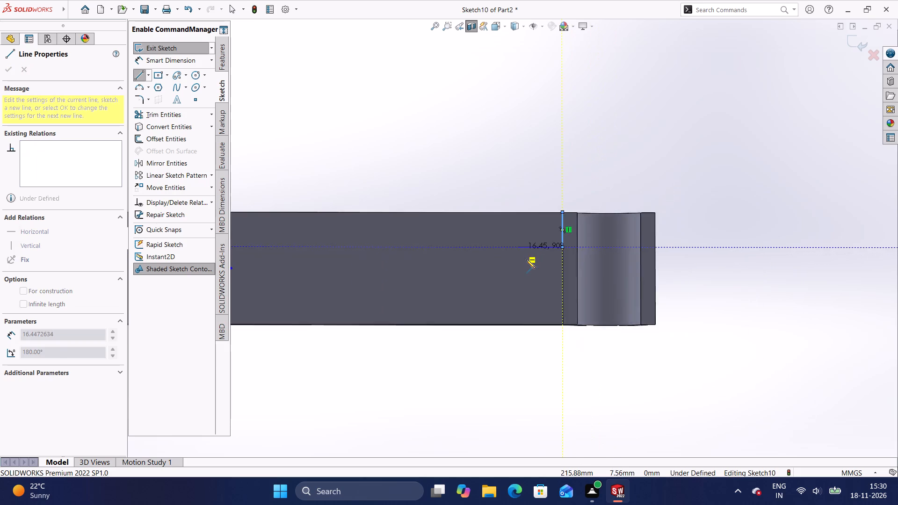
pyautogui.scroll(1, 526, 260)
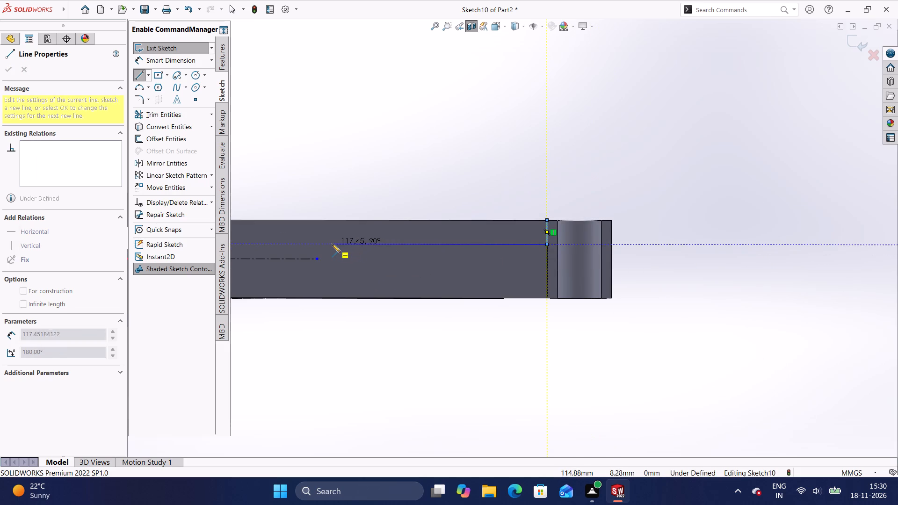
pyautogui.click(331, 244)
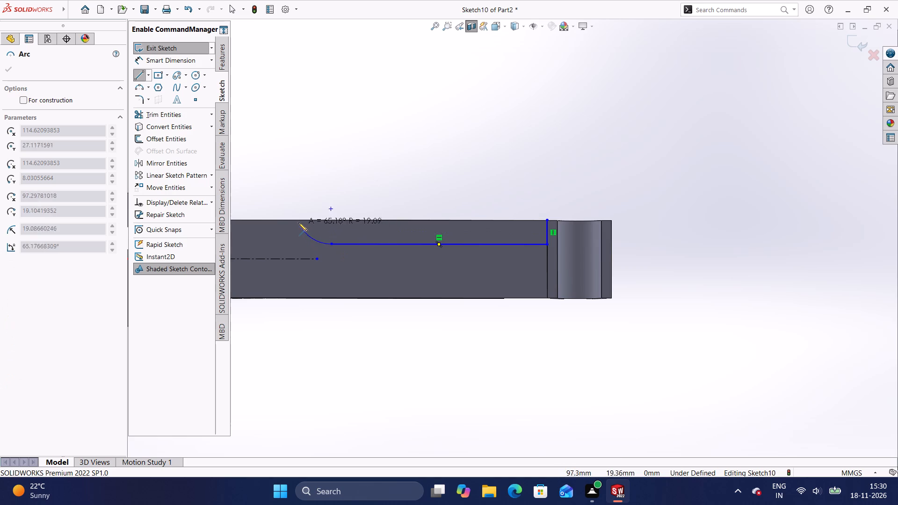
pyautogui.click(279, 219)
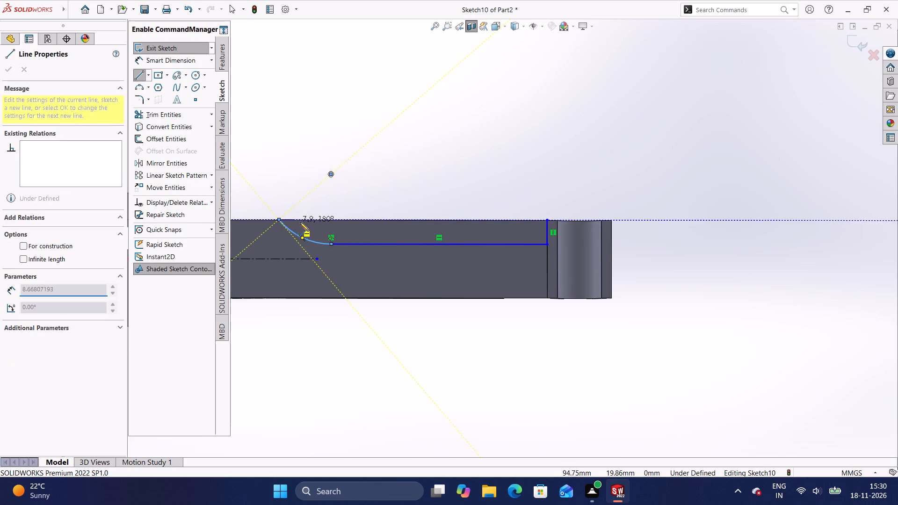
pyautogui.click(547, 221)
pyautogui.press('Escape')
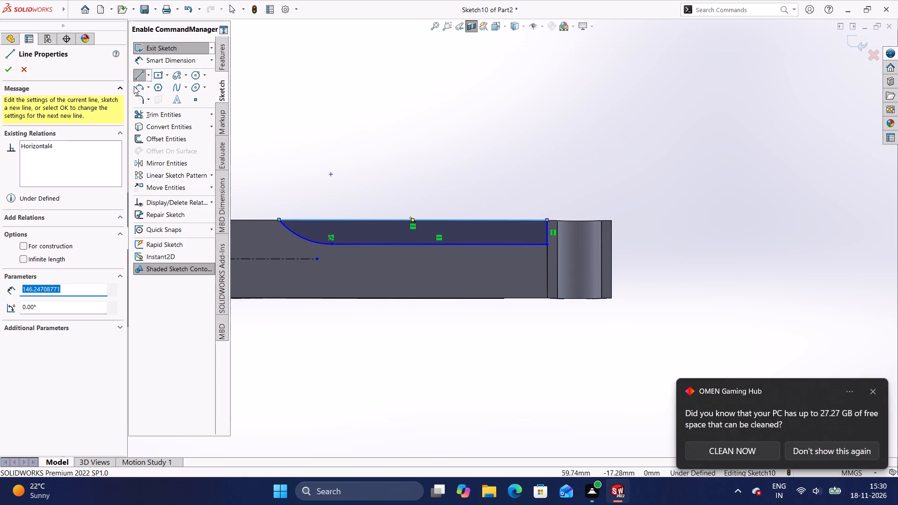
# Dimension the profile's lower end-boss corner 9 mm above the horizontal centreline's end point.
pyautogui.click(170, 60)
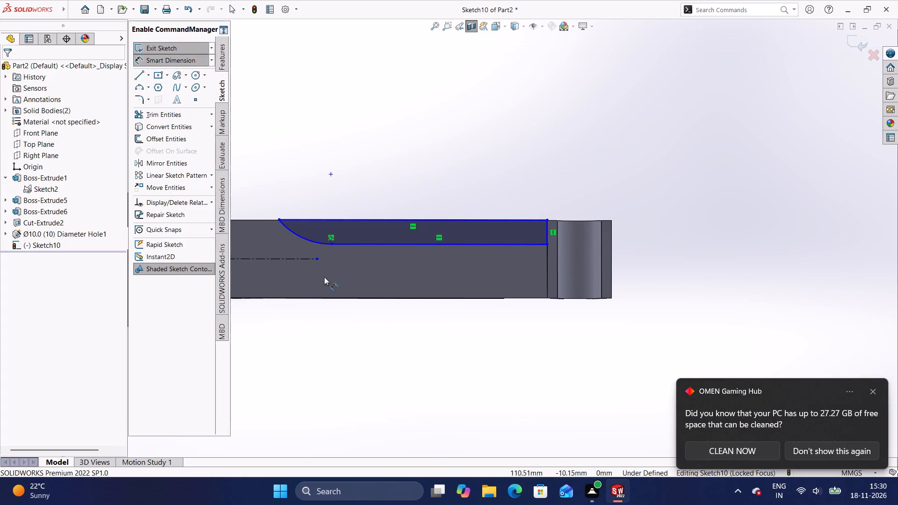
pyautogui.click(317, 257)
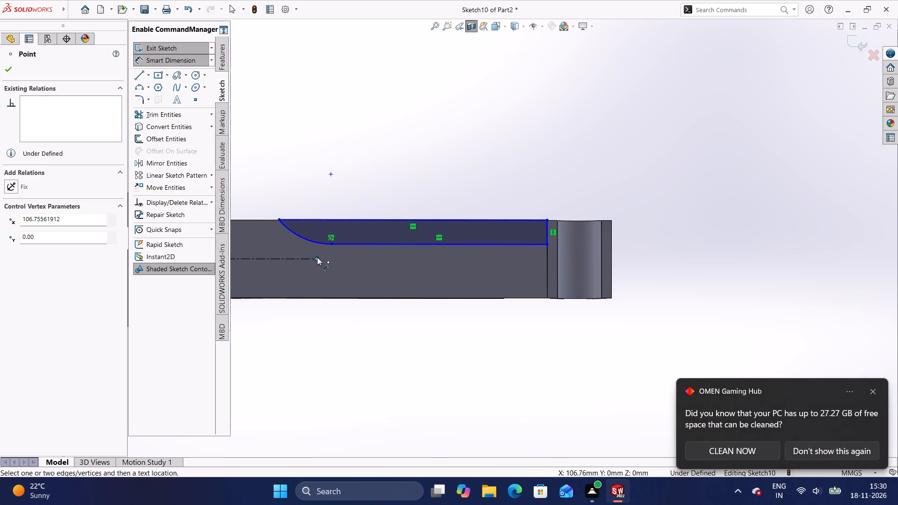
pyautogui.click(546, 244)
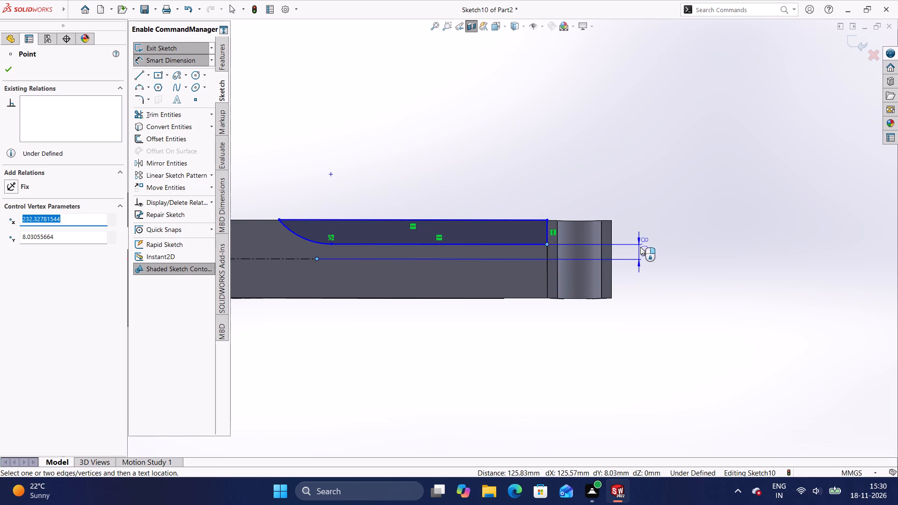
pyautogui.click(656, 246)
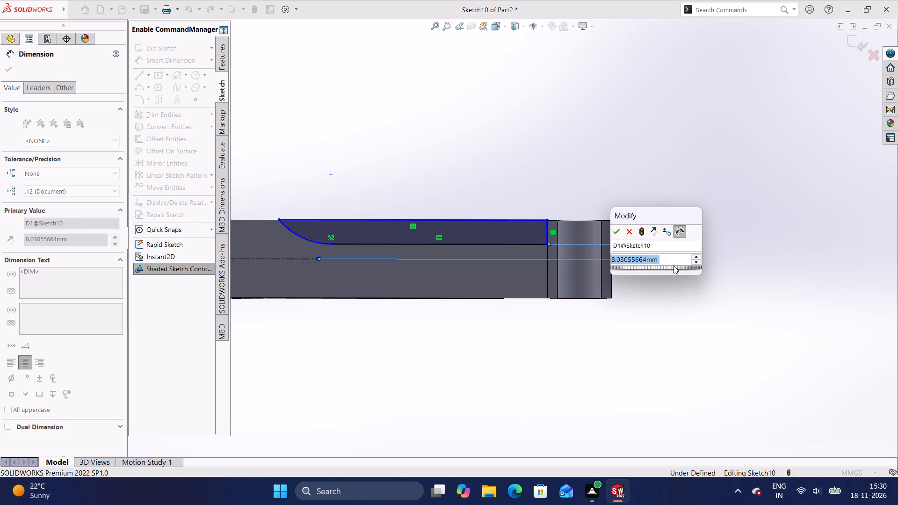
pyautogui.press('BackSpace')
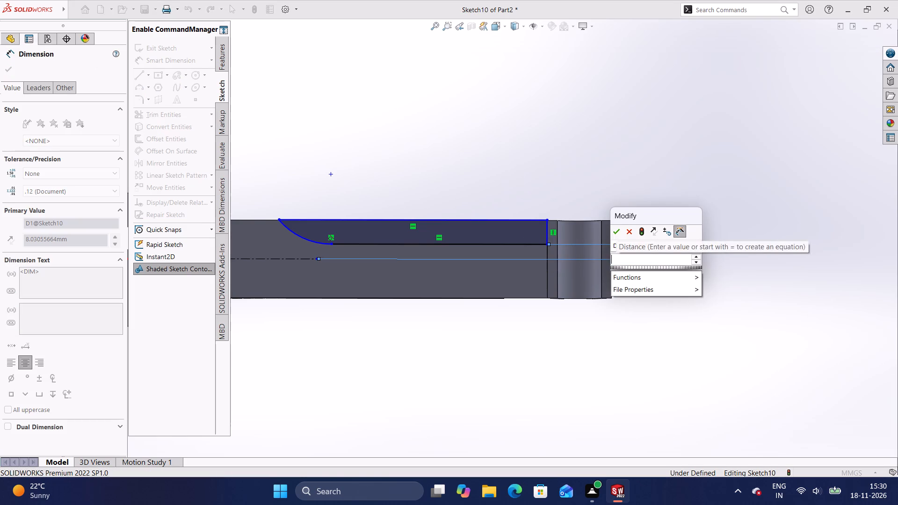
pyautogui.press('9')
pyautogui.press('Return')
pyautogui.click(673, 266)
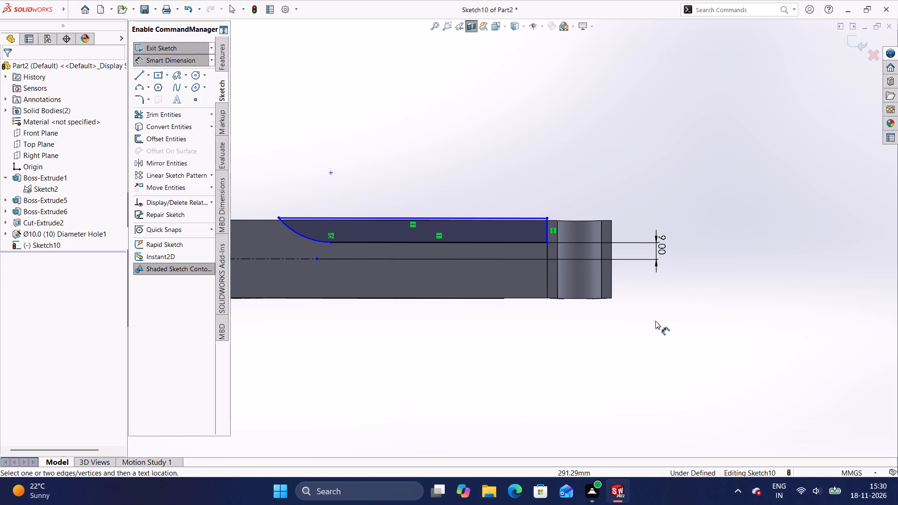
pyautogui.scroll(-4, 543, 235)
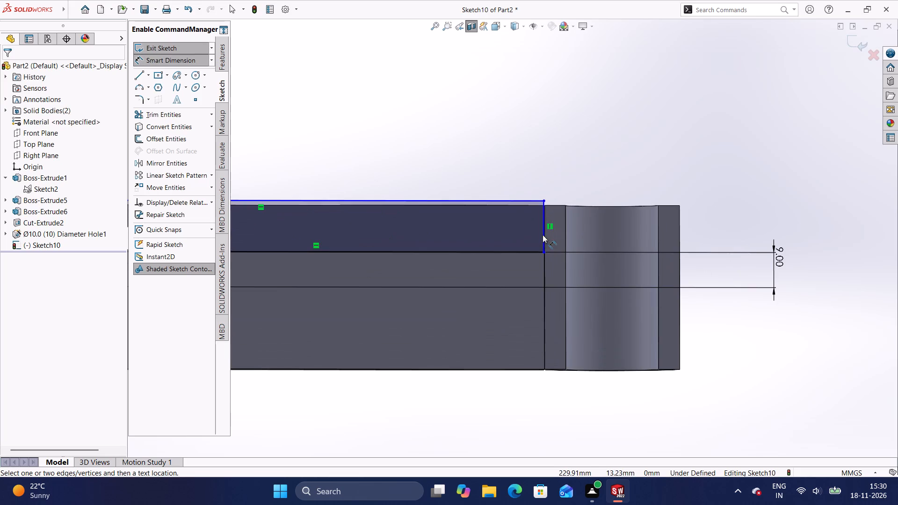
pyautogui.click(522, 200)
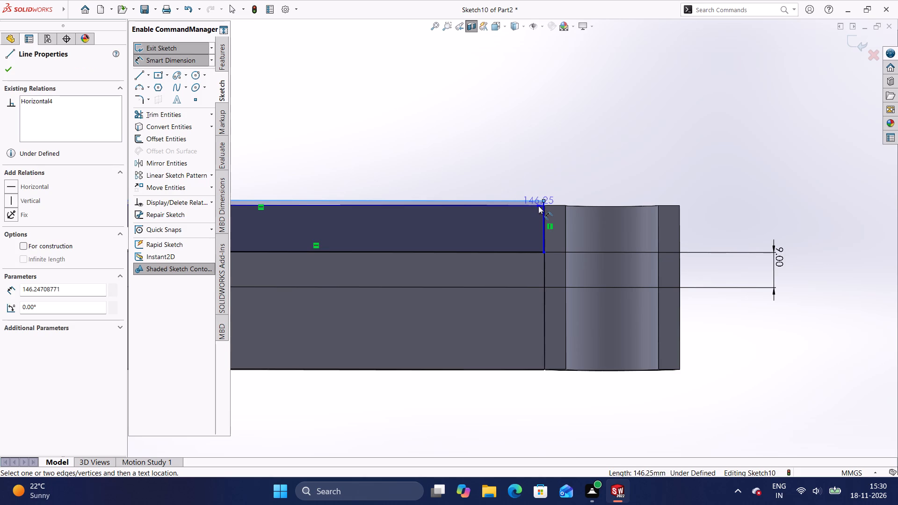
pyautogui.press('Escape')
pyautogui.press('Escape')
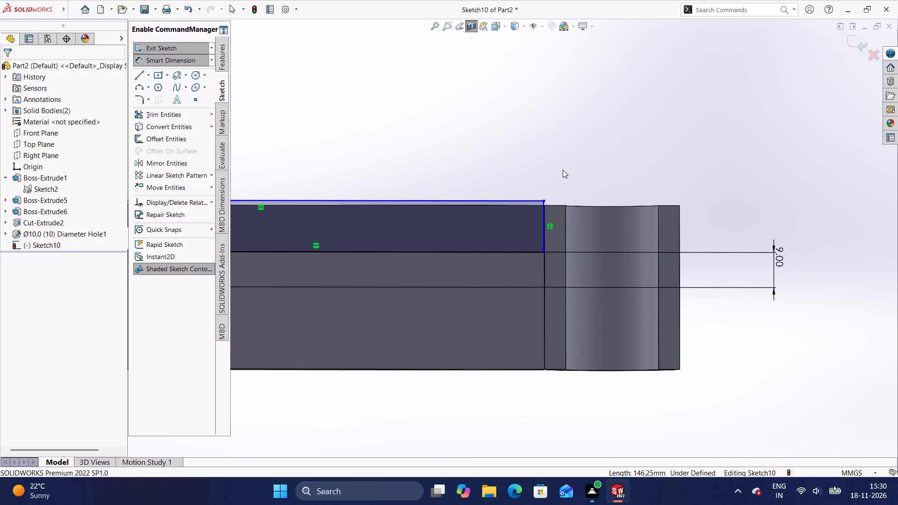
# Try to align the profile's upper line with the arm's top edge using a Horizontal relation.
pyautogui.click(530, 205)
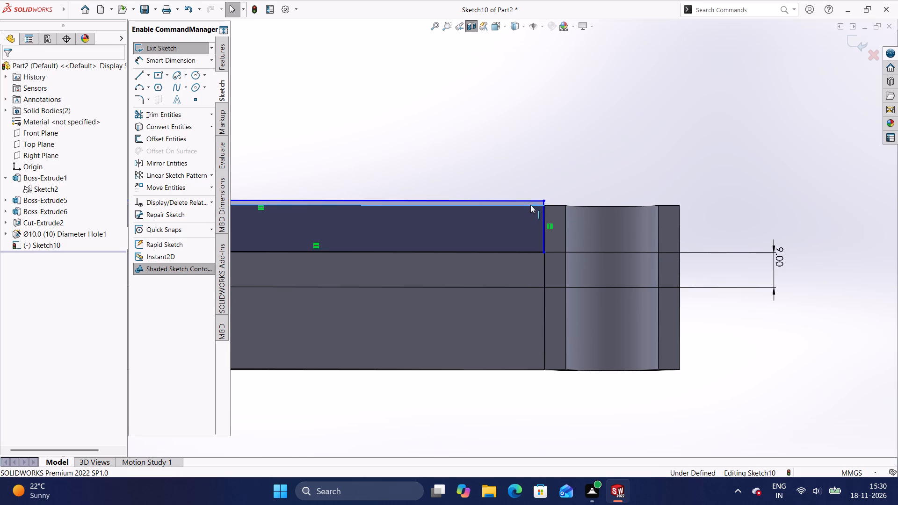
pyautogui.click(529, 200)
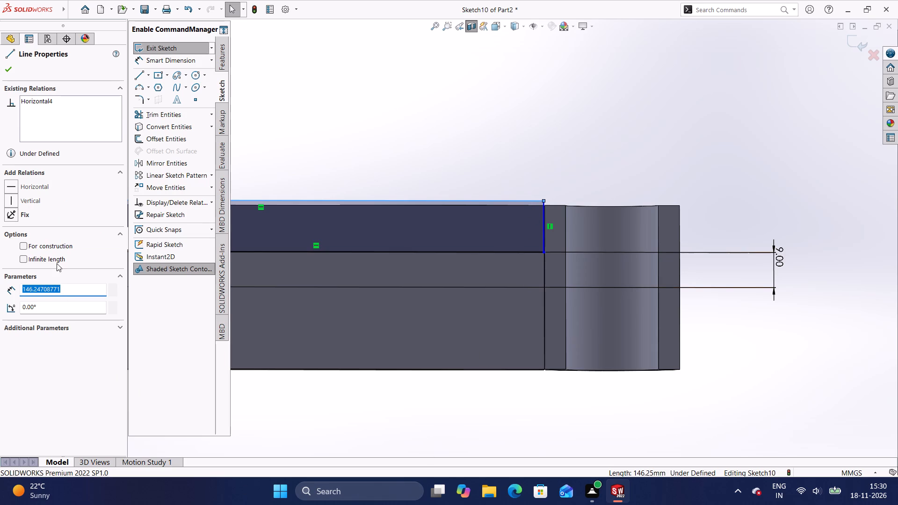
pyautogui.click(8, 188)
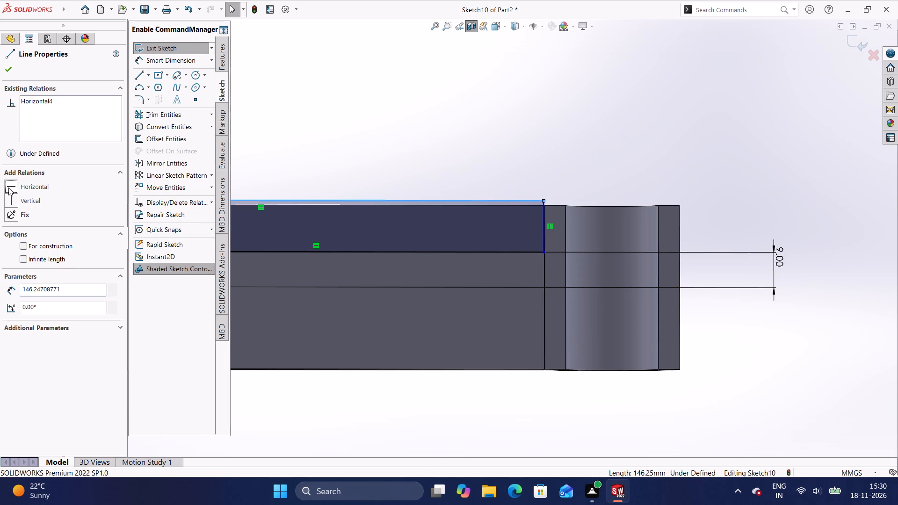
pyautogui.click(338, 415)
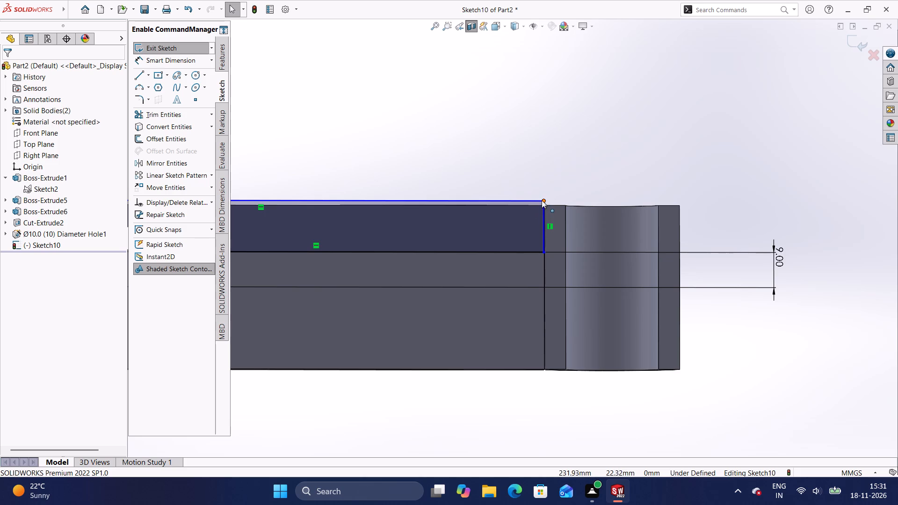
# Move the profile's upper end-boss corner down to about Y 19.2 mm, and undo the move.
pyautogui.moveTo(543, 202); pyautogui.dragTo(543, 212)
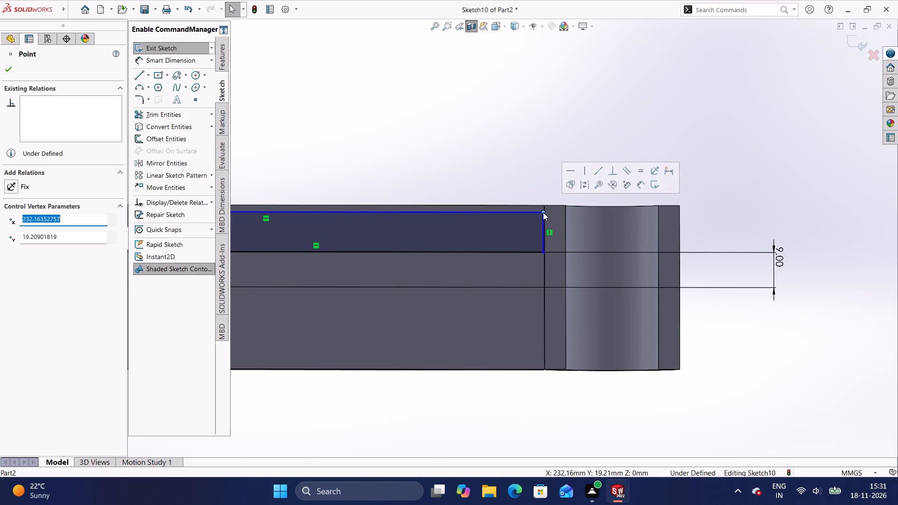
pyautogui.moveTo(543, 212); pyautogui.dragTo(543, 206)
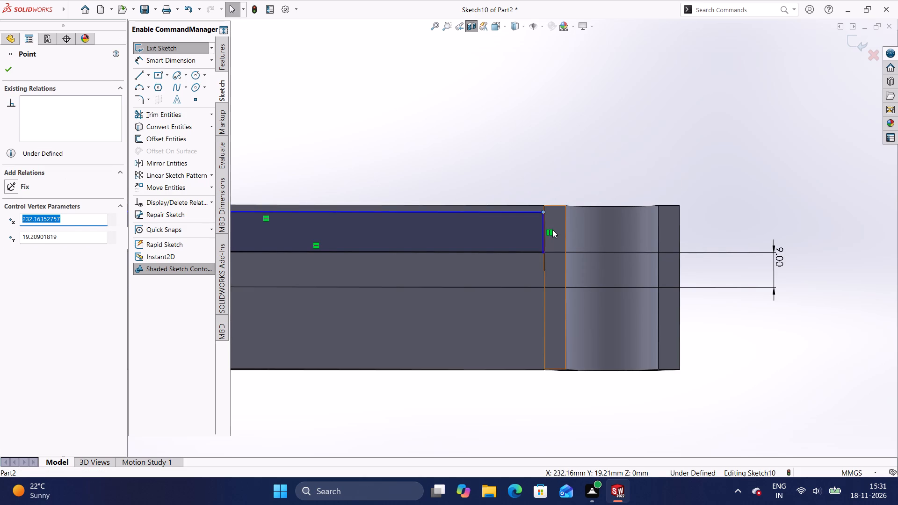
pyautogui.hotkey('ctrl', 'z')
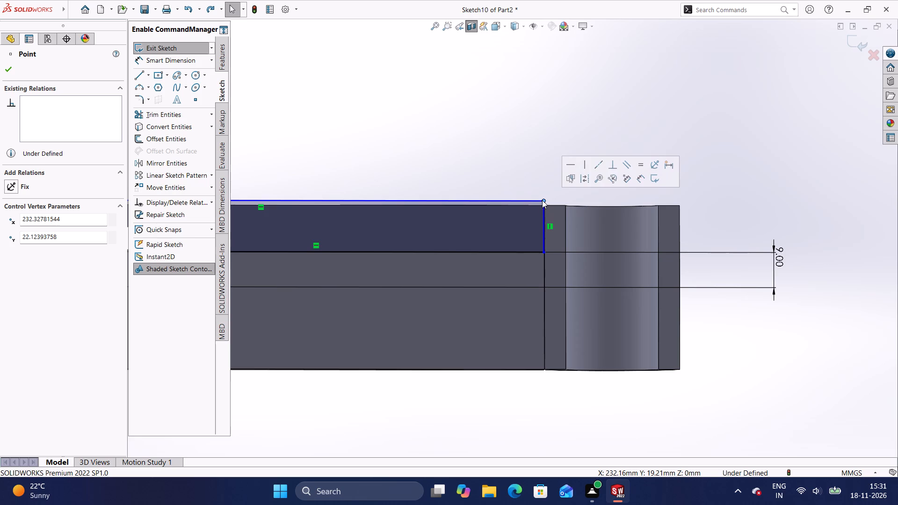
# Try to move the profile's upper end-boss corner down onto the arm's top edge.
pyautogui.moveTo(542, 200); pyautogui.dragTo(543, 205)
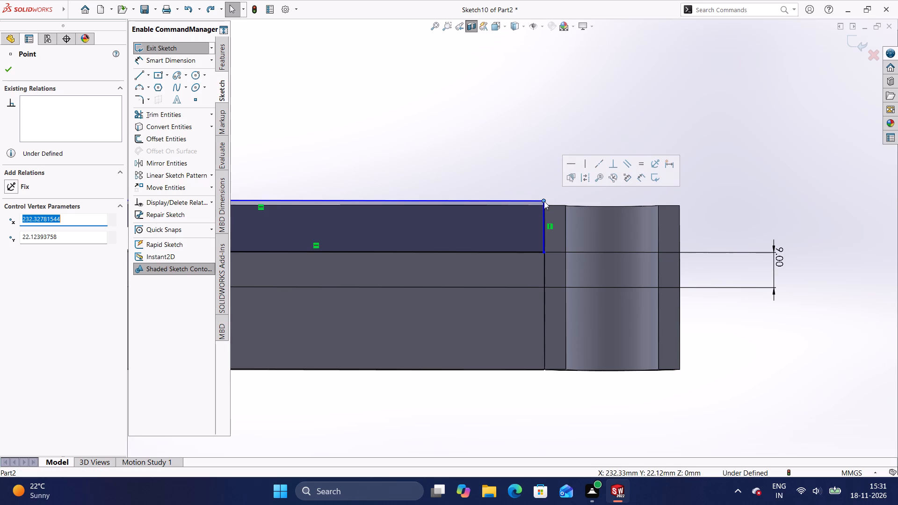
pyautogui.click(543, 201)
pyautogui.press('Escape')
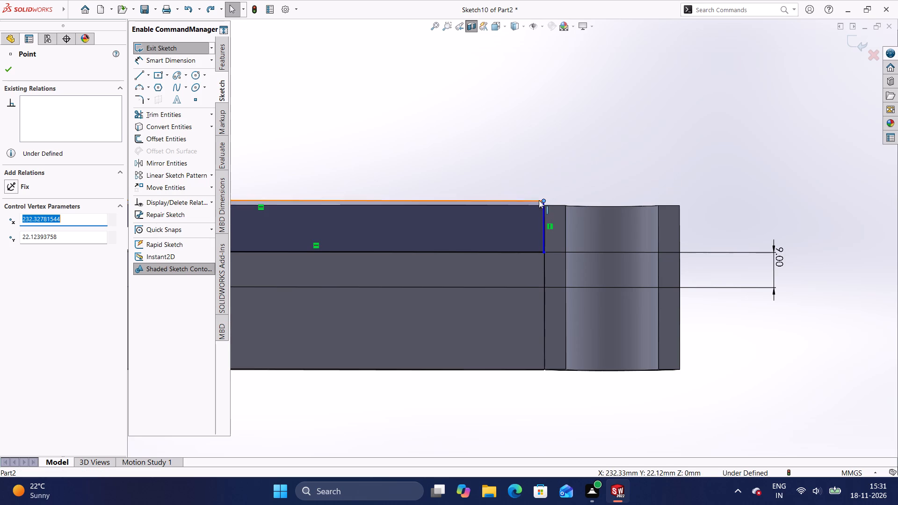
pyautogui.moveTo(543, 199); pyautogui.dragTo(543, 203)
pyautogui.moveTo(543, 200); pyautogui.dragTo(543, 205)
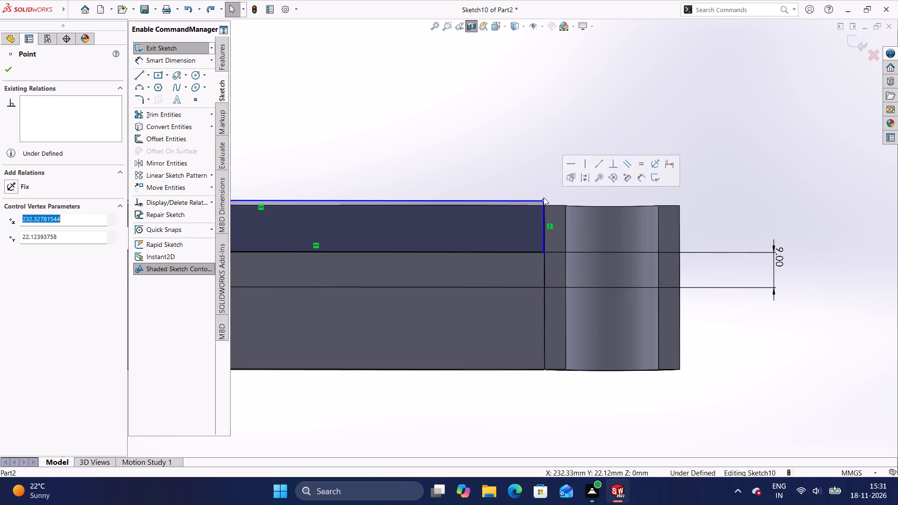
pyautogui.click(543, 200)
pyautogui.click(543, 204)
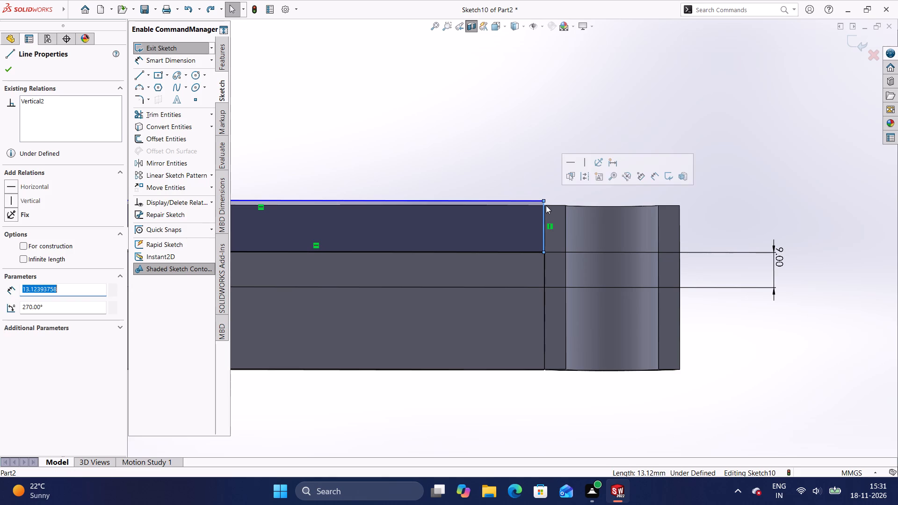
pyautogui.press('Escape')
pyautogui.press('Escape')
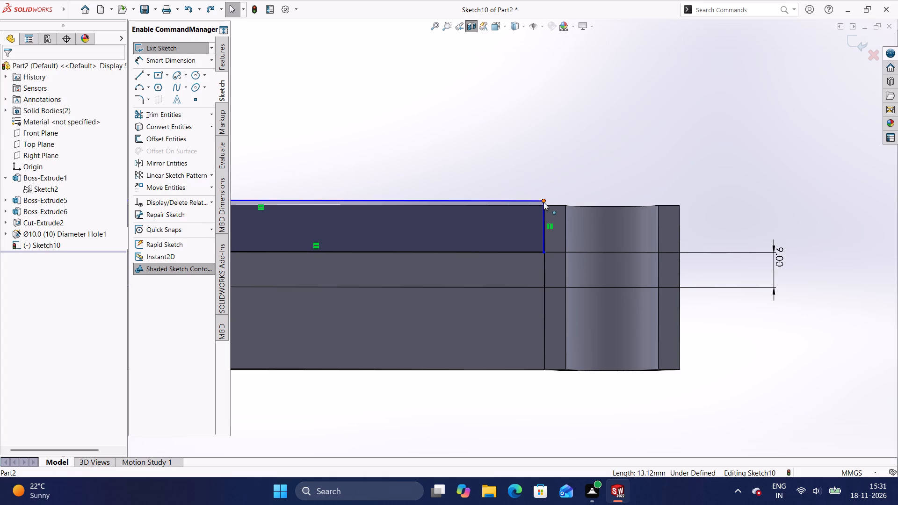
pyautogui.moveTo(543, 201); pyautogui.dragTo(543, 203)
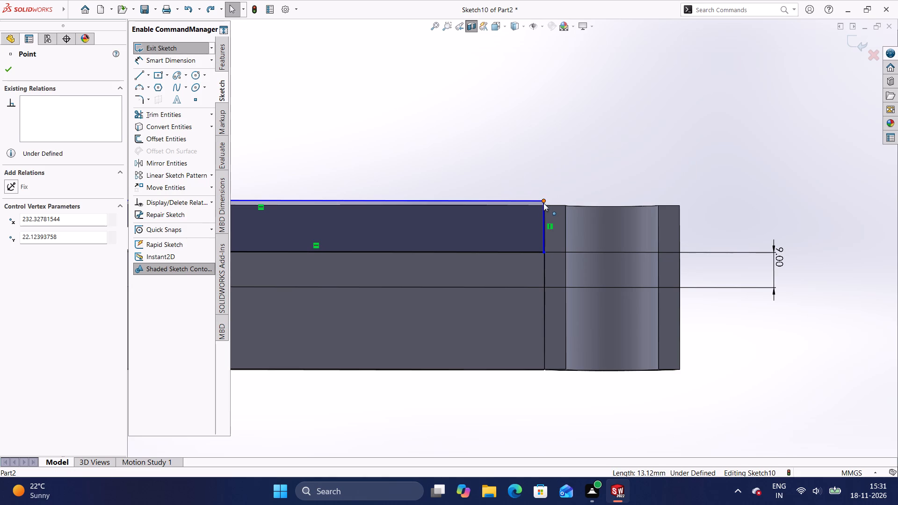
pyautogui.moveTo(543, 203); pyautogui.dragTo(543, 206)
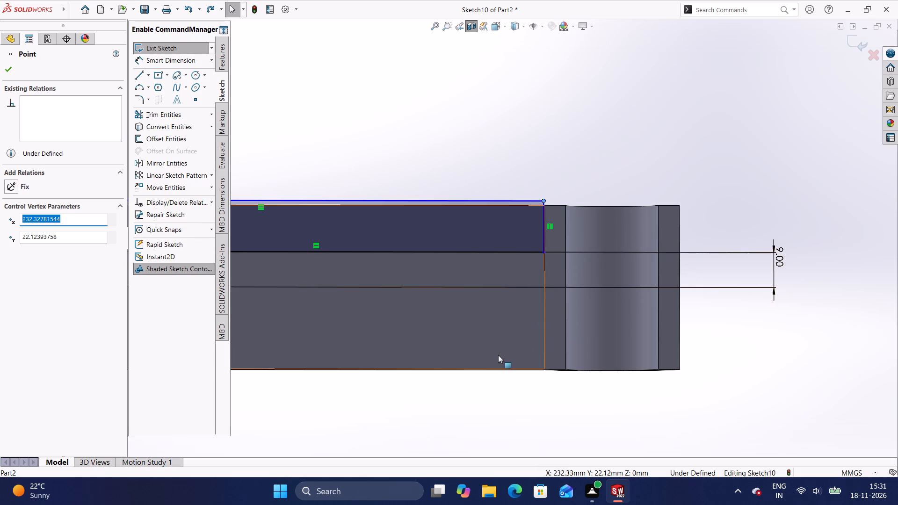
# Dimension the profile's tangent arc with a radius of 78 mm.
pyautogui.scroll(-1, 498, 355)
pyautogui.scroll(5, 498, 346)
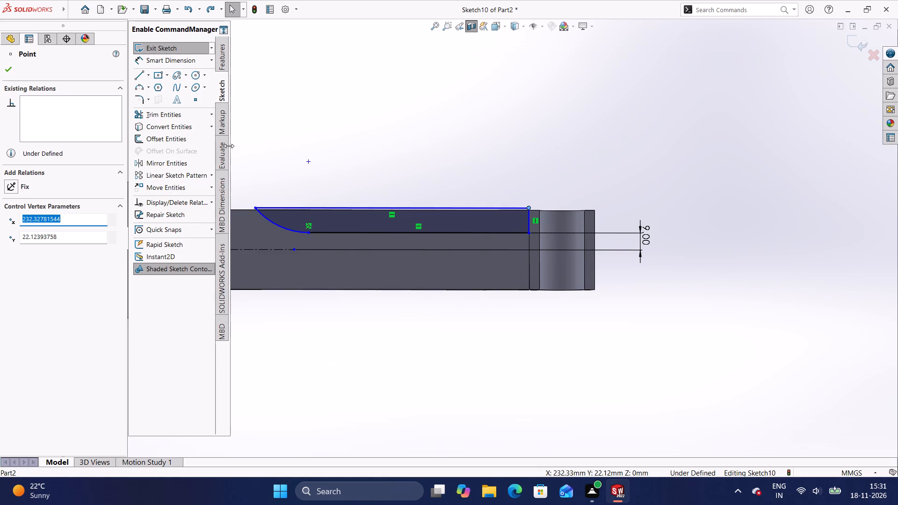
pyautogui.scroll(3, 311, 153)
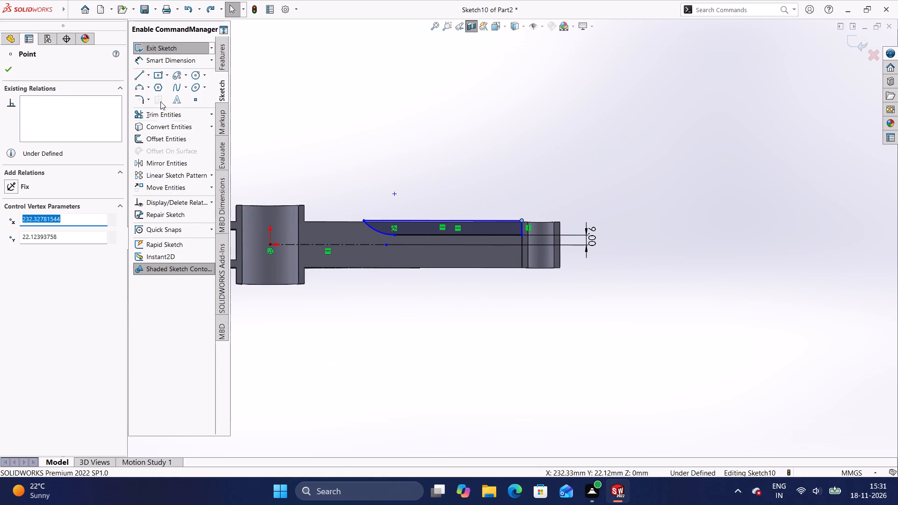
pyautogui.click(159, 60)
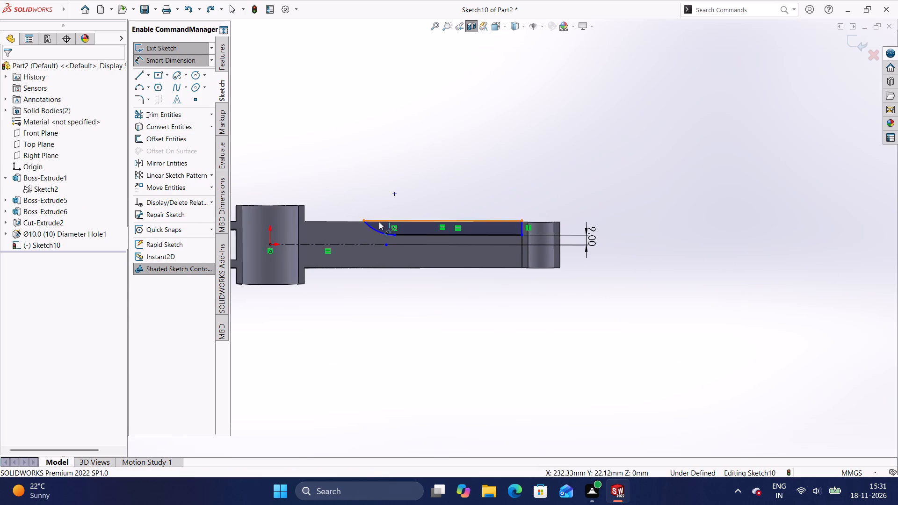
pyautogui.click(380, 231)
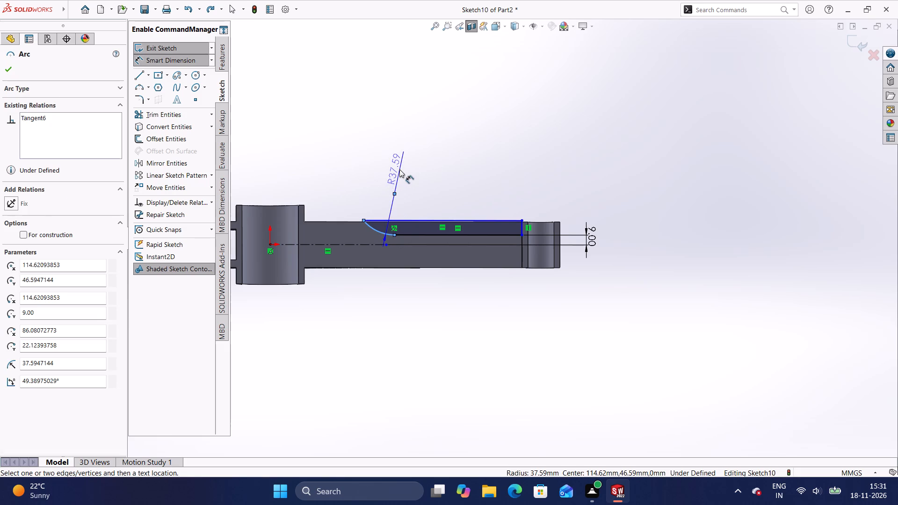
pyautogui.click(399, 169)
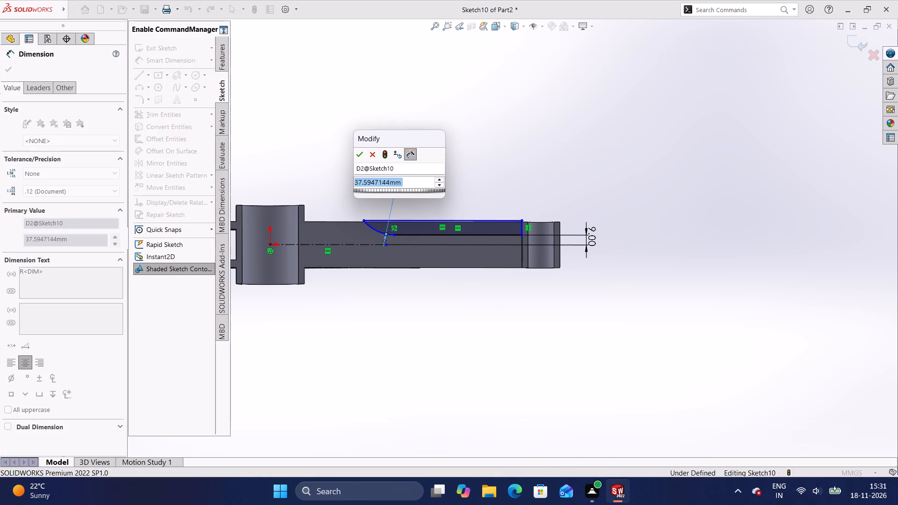
pyautogui.press('BackSpace')
pyautogui.press('4')
pyautogui.press('BackSpace')
pyautogui.write('78')
pyautogui.press('Return')
pyautogui.click(399, 169)
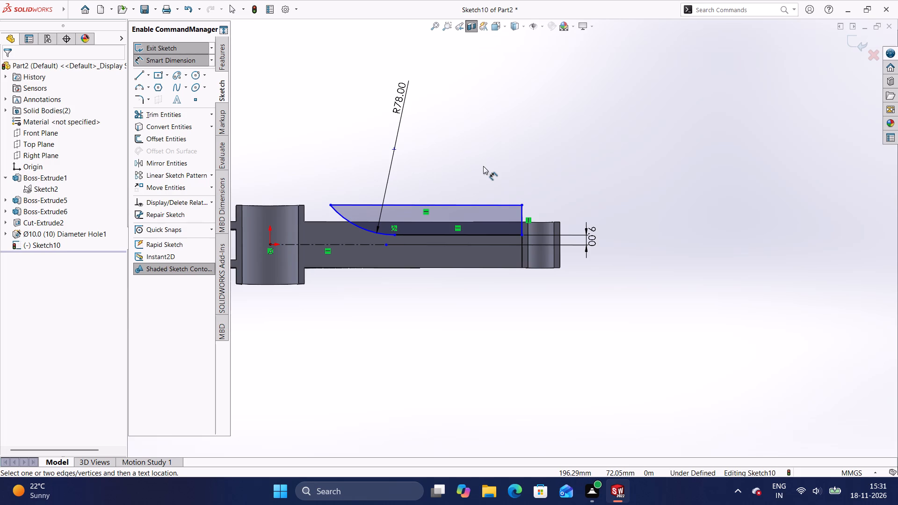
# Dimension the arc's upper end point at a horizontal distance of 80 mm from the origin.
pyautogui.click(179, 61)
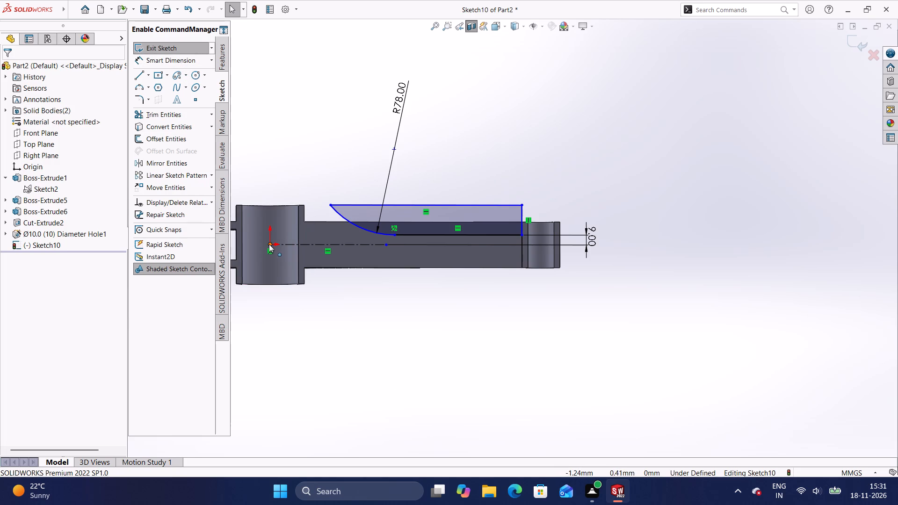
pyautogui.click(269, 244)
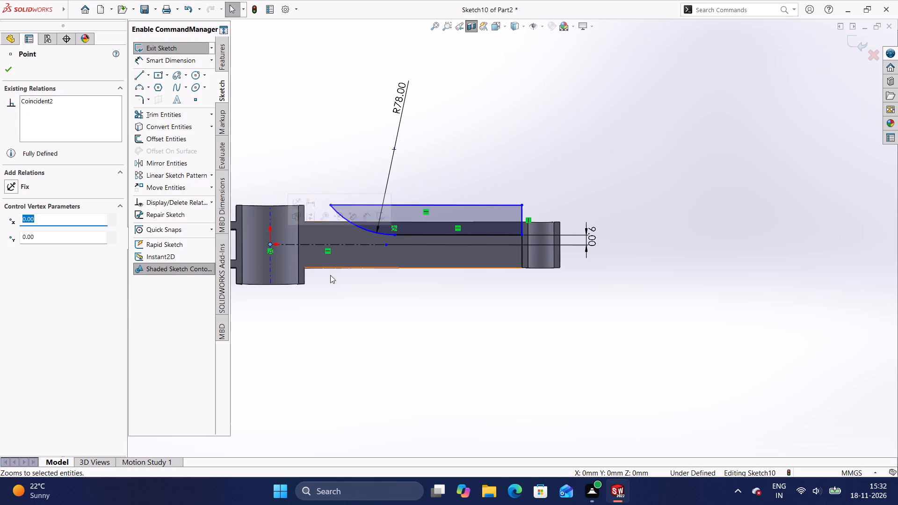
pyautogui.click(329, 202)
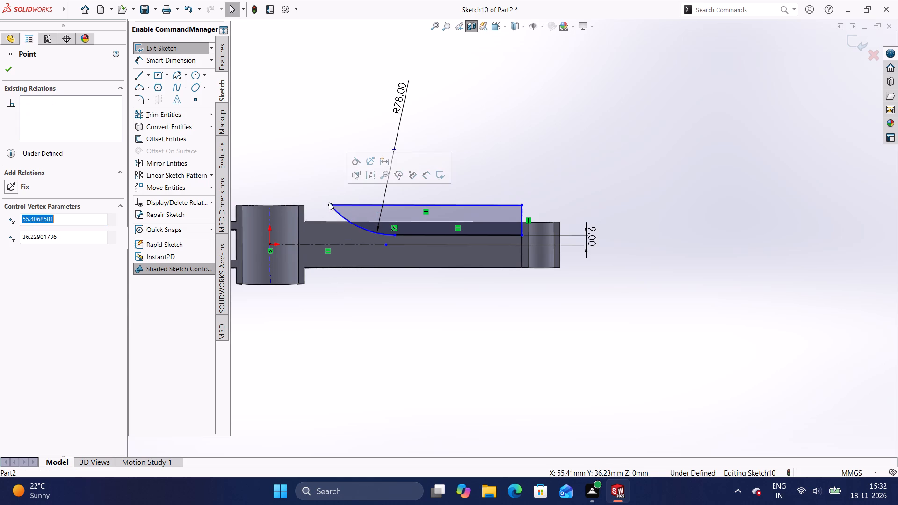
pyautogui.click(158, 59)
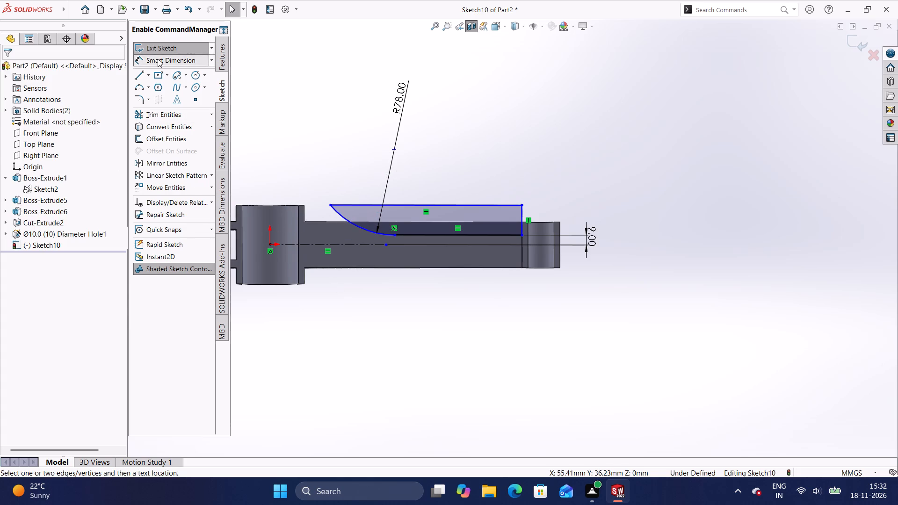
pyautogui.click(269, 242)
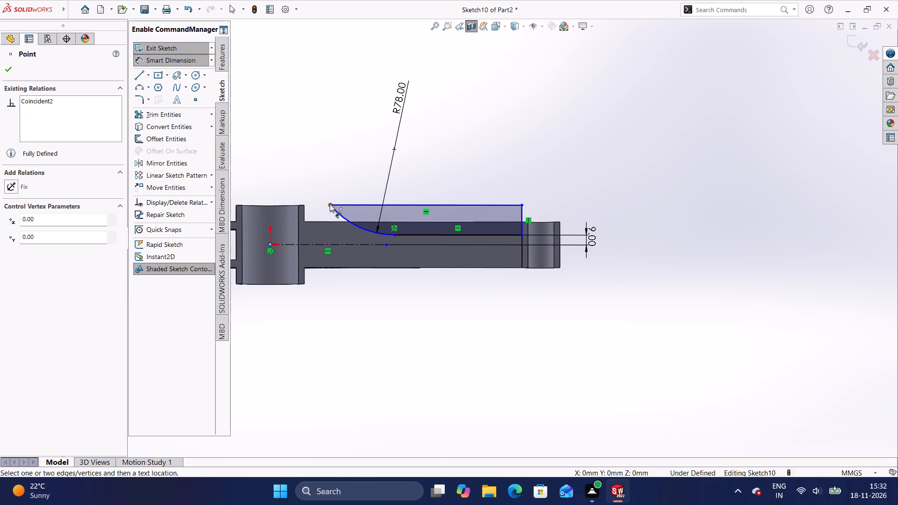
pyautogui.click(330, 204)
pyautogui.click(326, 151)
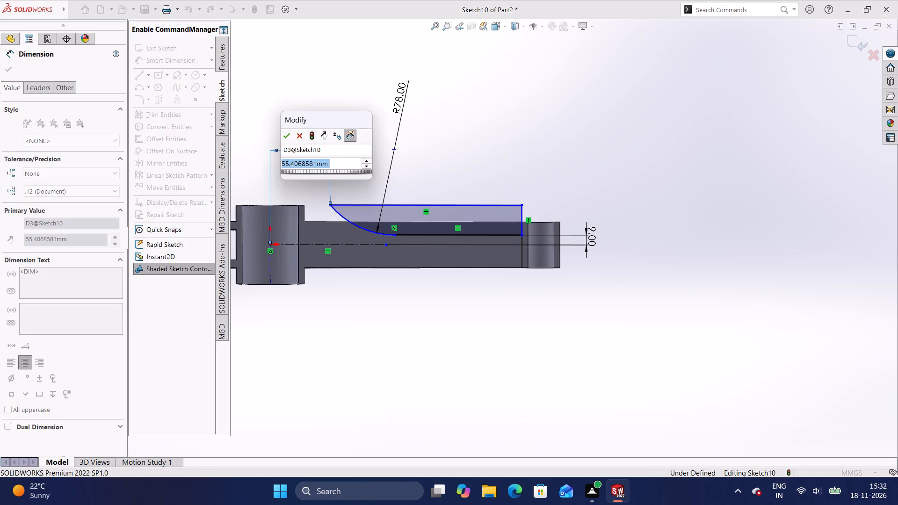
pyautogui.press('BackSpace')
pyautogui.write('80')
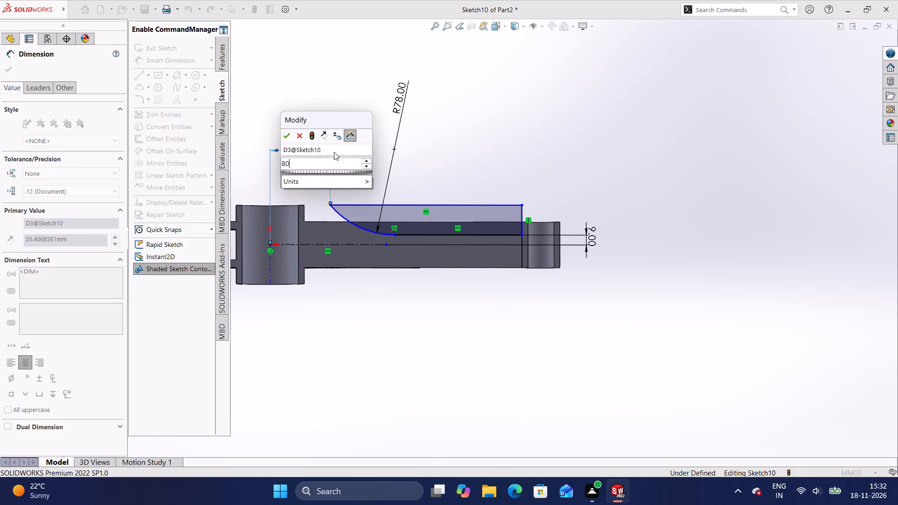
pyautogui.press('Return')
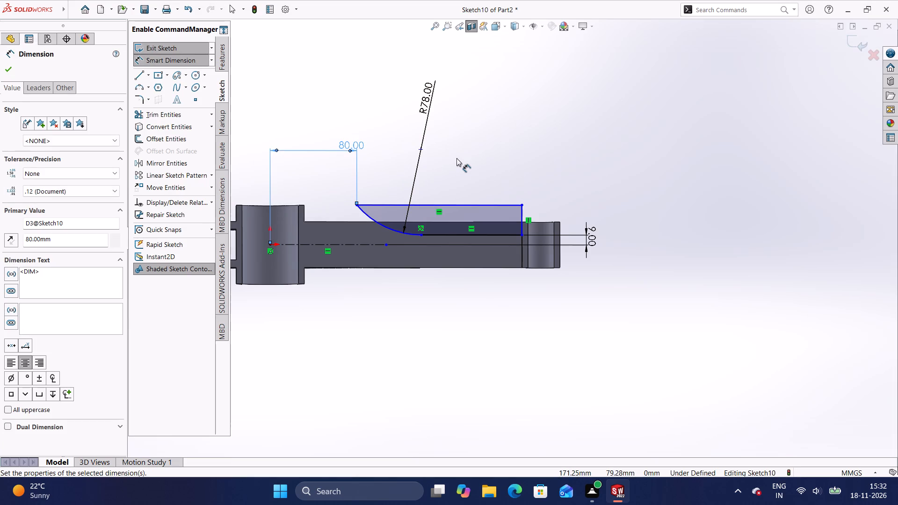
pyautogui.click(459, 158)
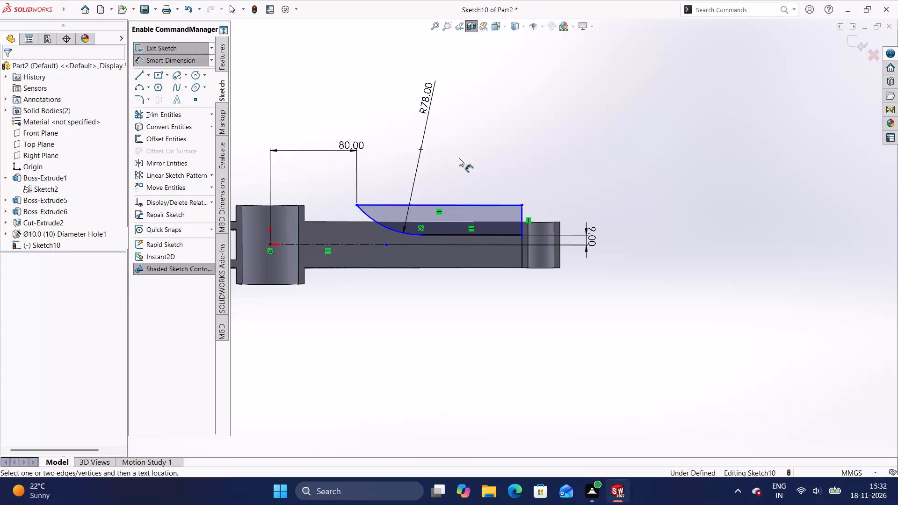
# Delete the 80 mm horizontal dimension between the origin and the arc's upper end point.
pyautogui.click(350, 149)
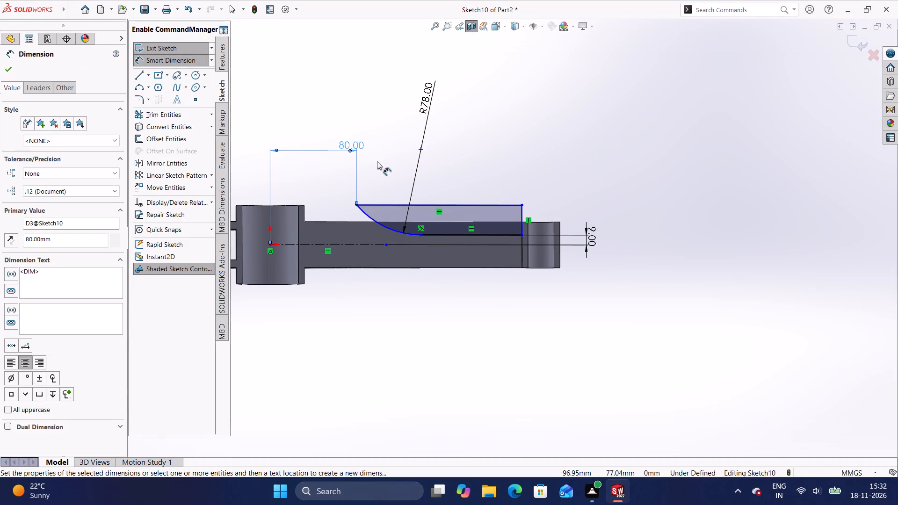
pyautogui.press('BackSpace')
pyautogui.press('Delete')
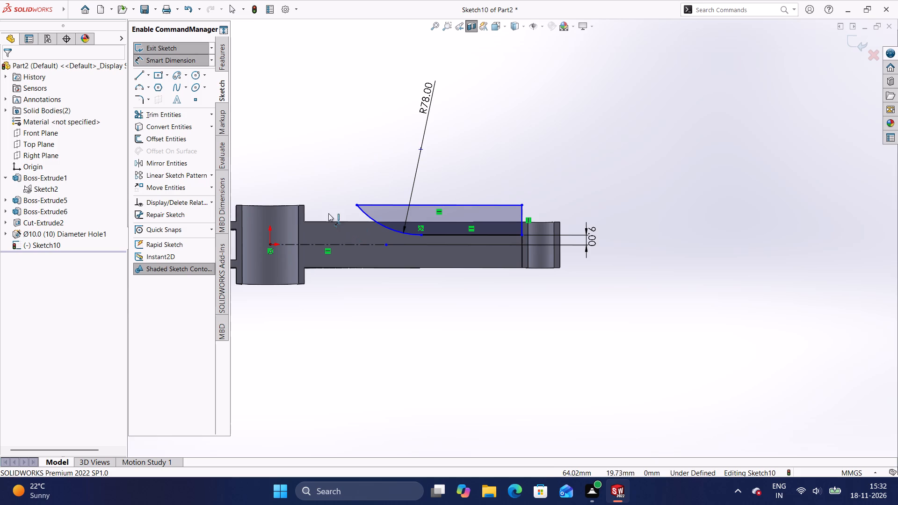
# Dimension the arc's upper end point at a horizontal distance of 87 mm from the origin.
pyautogui.click(157, 61)
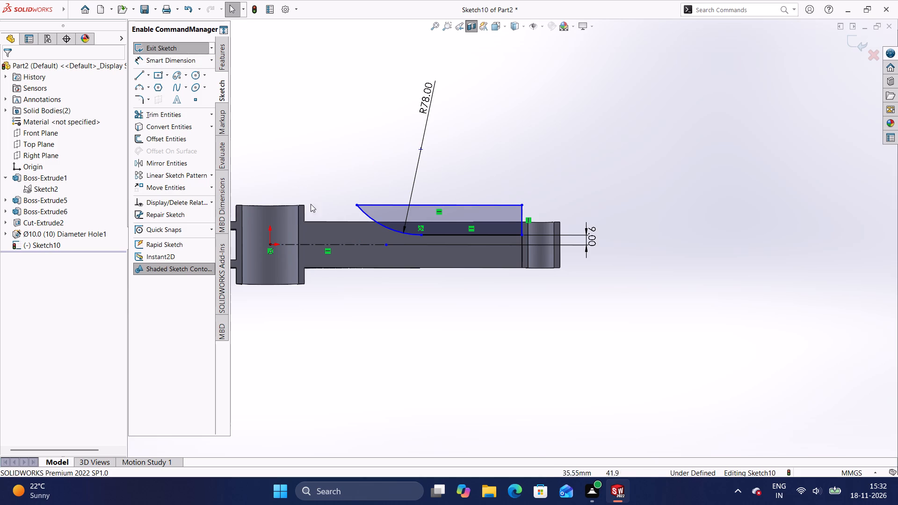
pyautogui.click(269, 243)
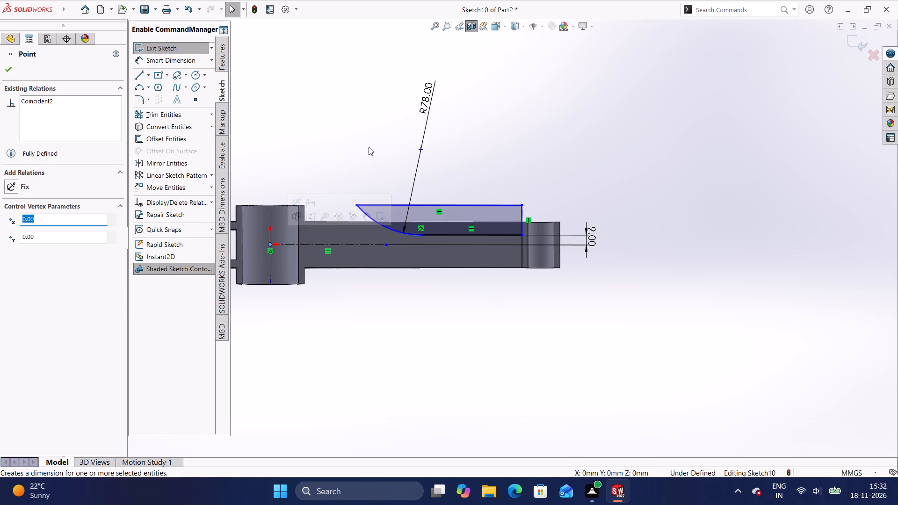
pyautogui.click(10, 68)
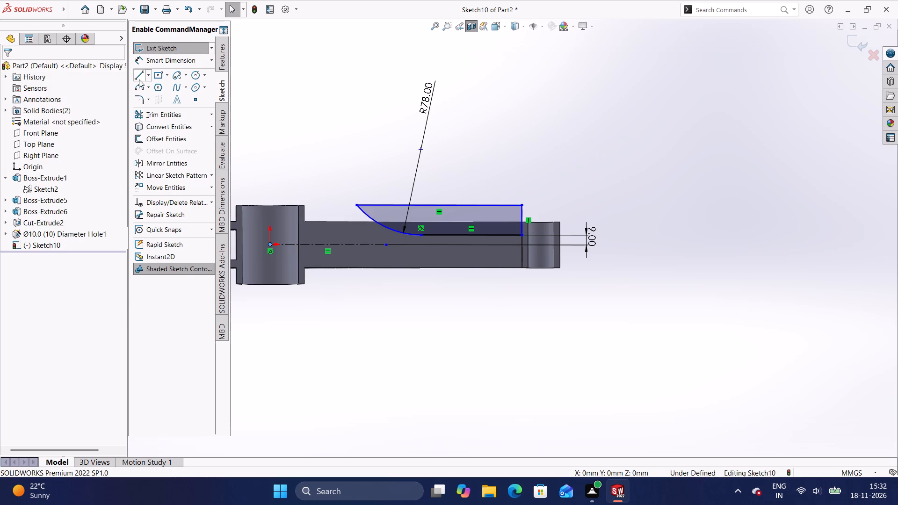
pyautogui.click(172, 60)
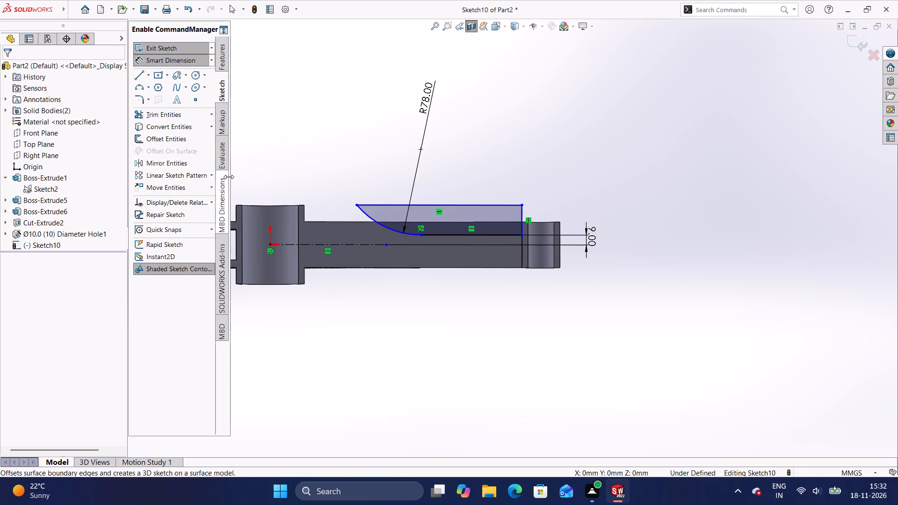
pyautogui.click(269, 244)
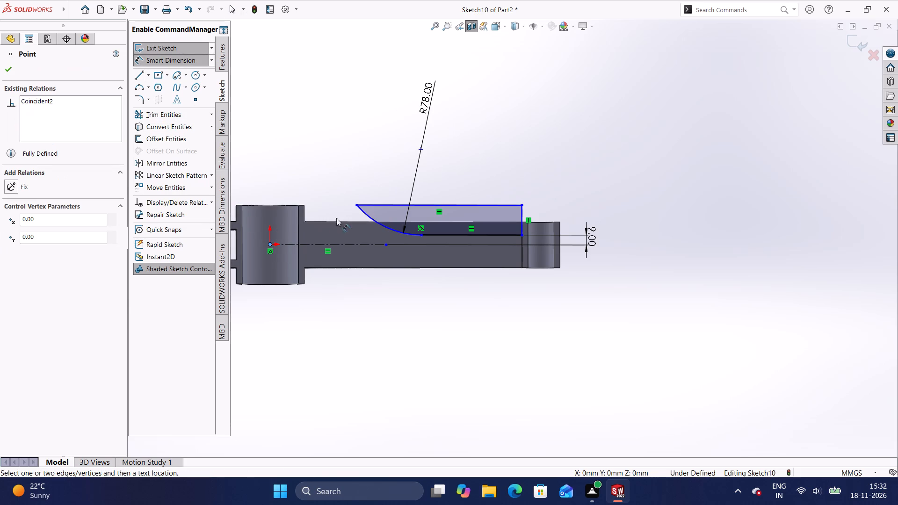
pyautogui.click(356, 204)
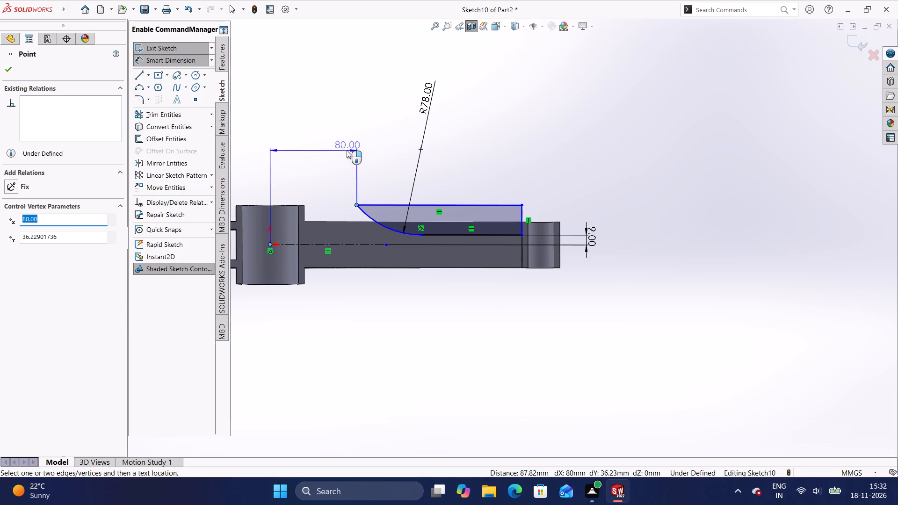
pyautogui.click(346, 150)
pyautogui.press('BackSpace')
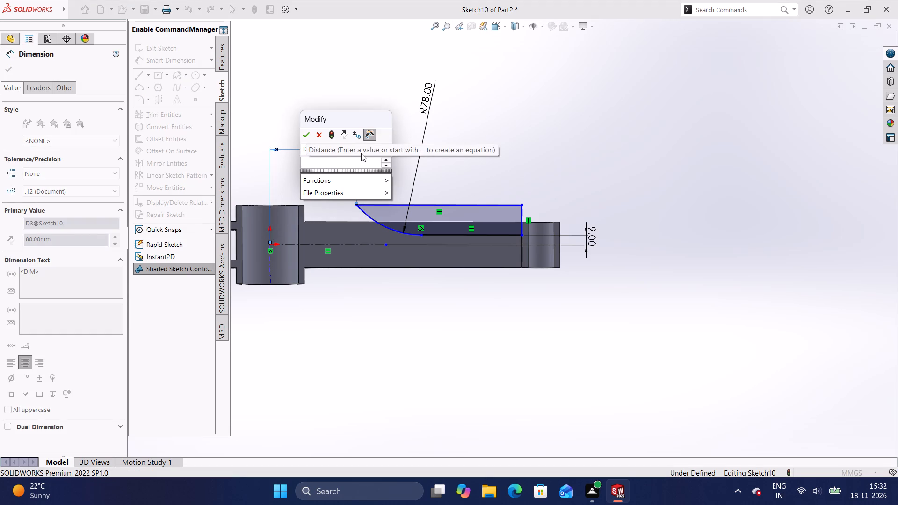
pyautogui.write('87')
pyautogui.press('Return')
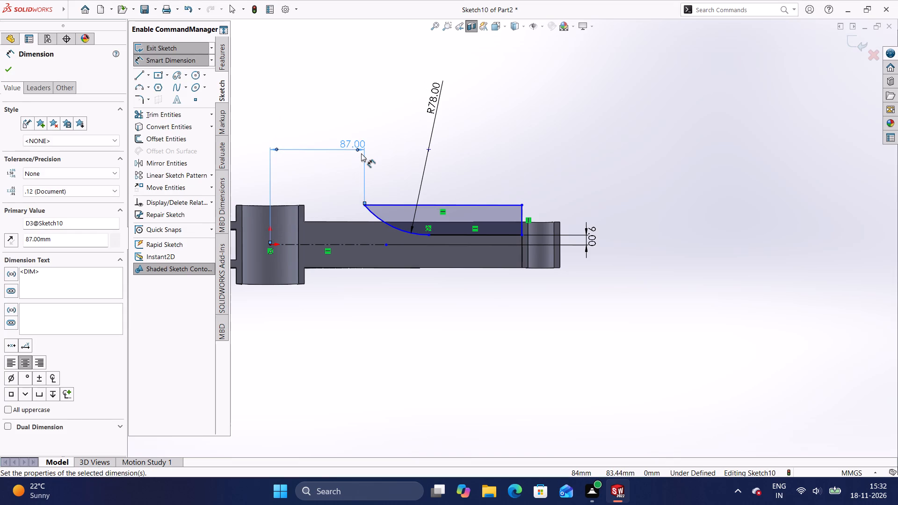
pyautogui.click(377, 161)
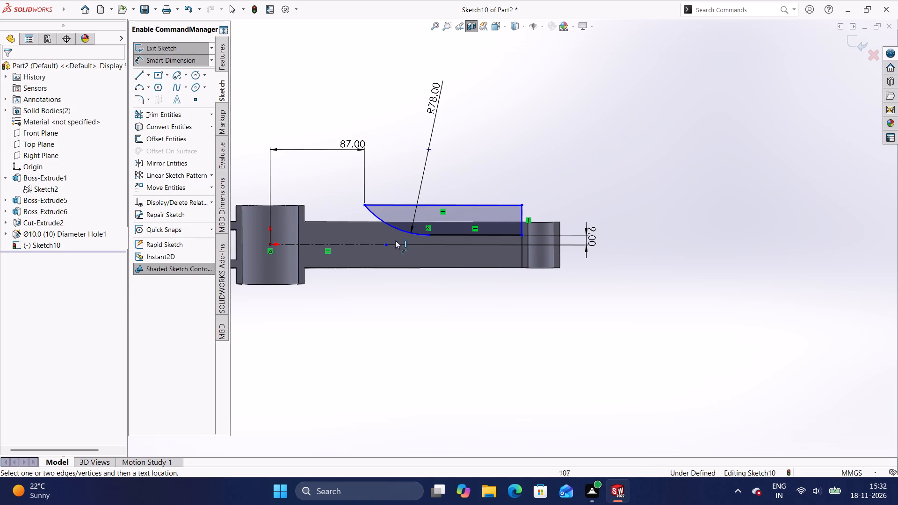
pyautogui.click(153, 60)
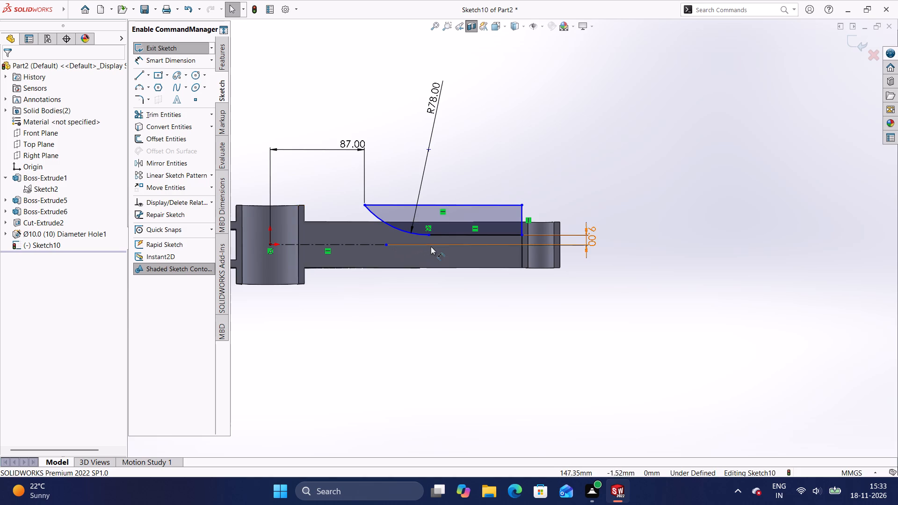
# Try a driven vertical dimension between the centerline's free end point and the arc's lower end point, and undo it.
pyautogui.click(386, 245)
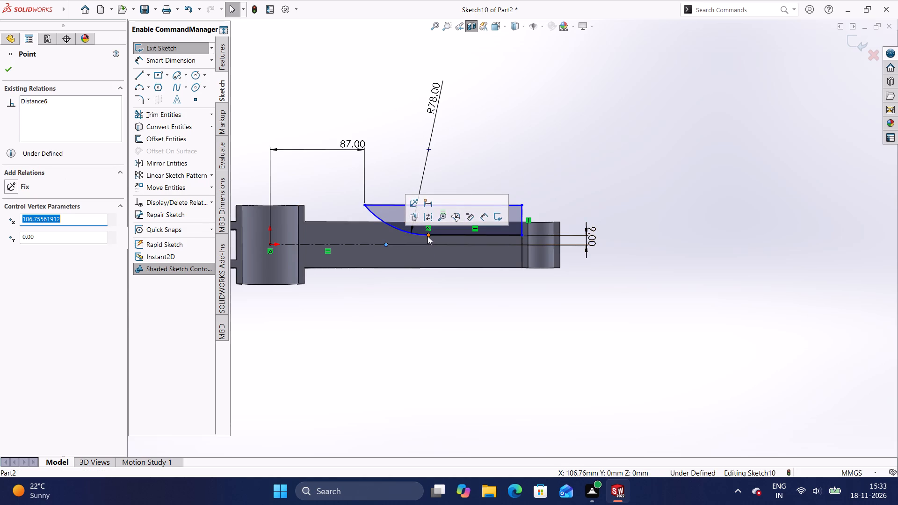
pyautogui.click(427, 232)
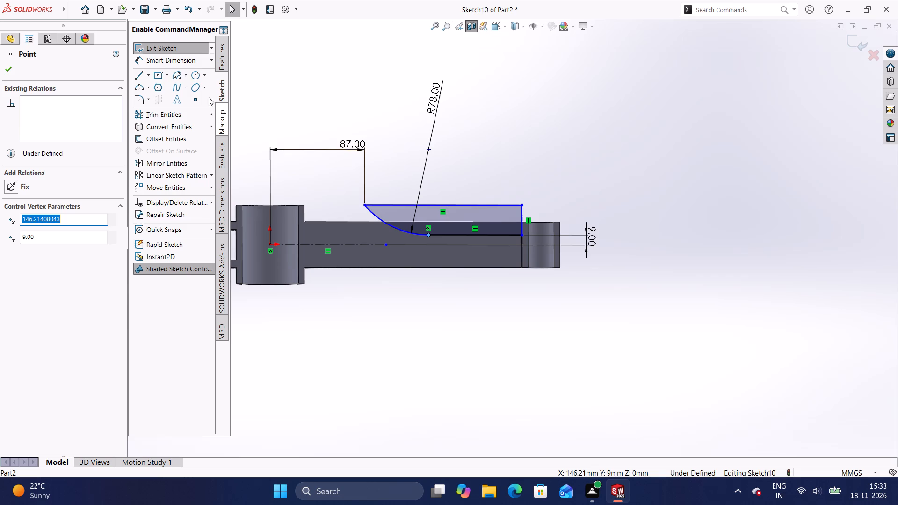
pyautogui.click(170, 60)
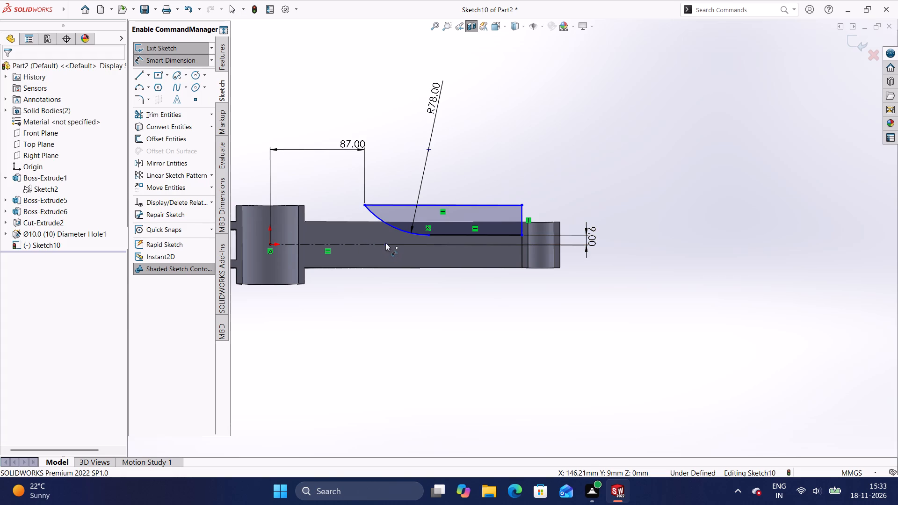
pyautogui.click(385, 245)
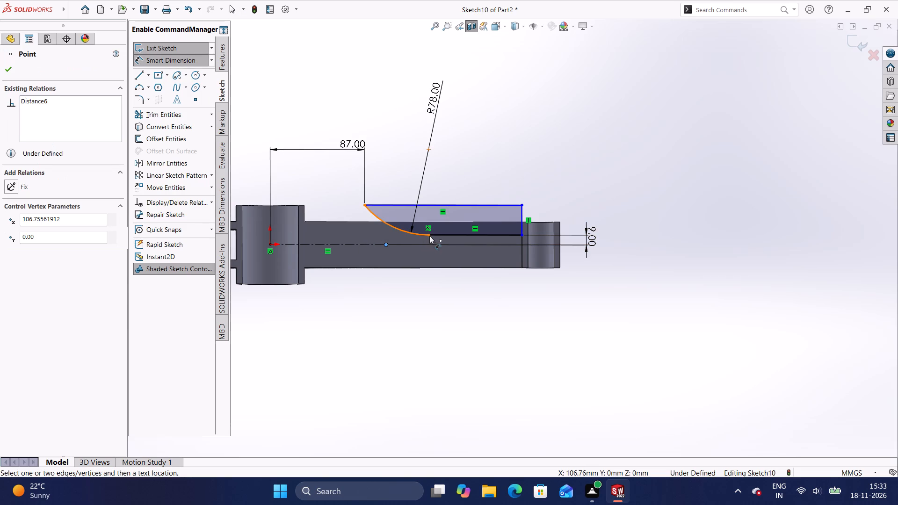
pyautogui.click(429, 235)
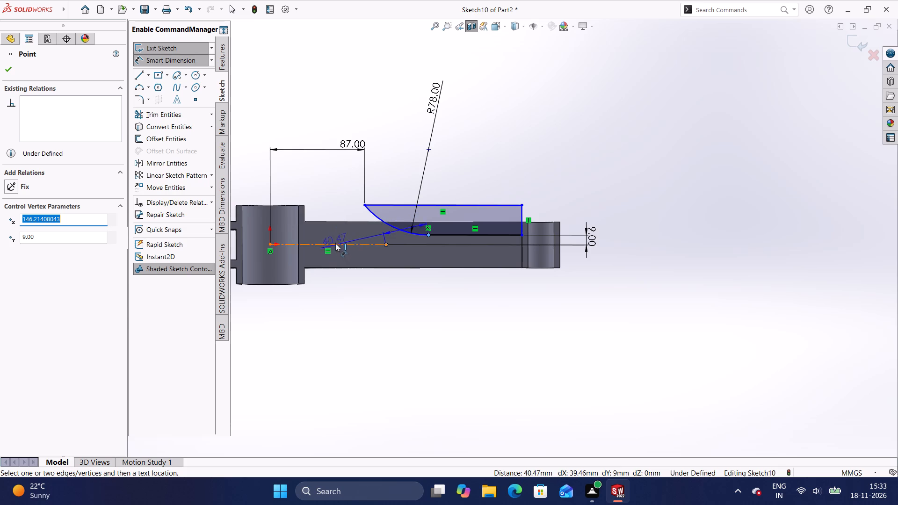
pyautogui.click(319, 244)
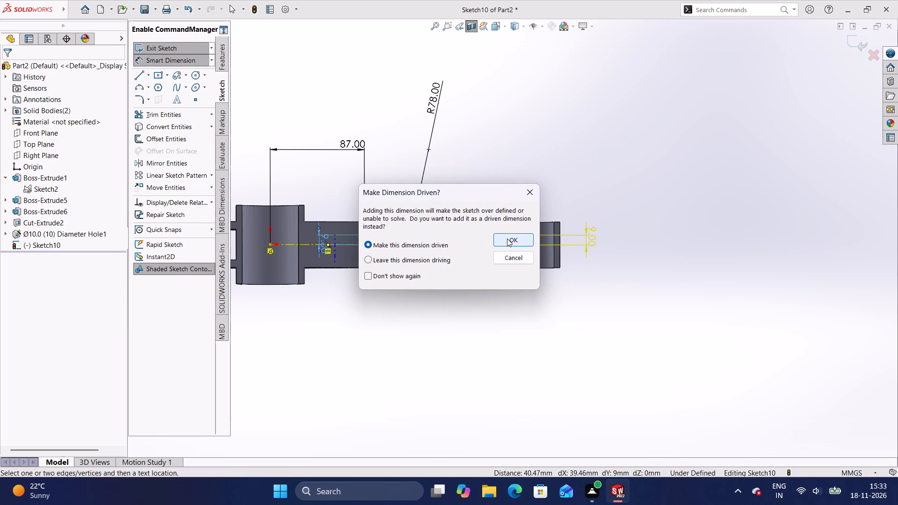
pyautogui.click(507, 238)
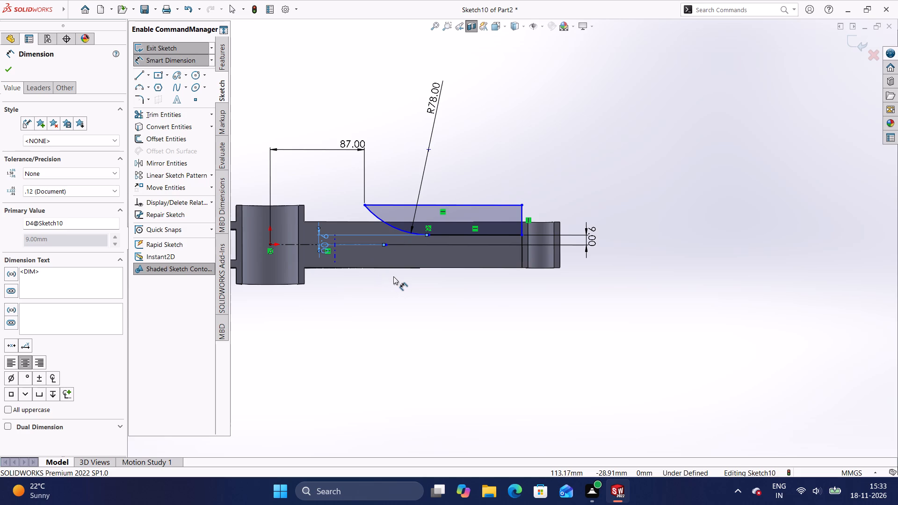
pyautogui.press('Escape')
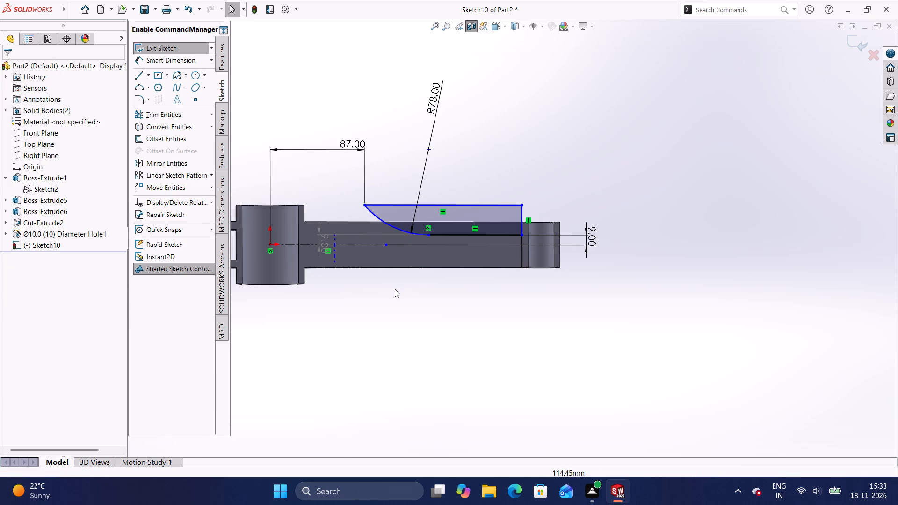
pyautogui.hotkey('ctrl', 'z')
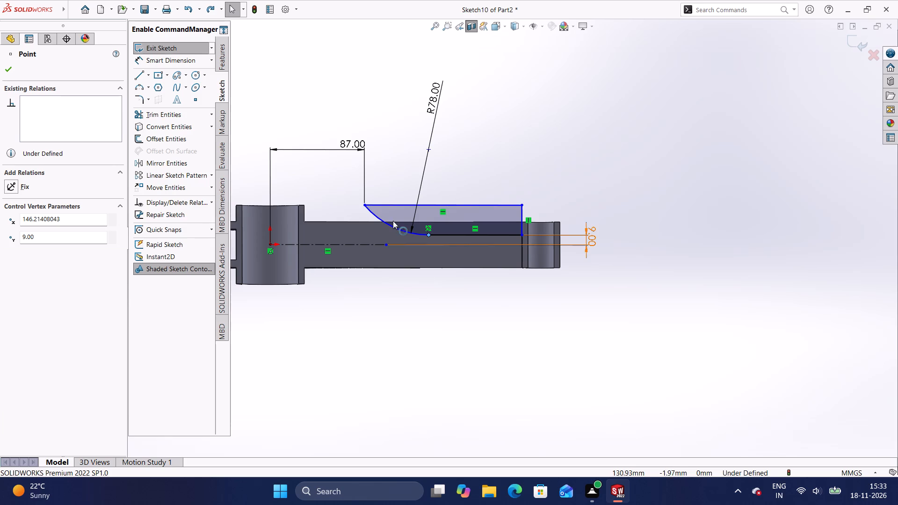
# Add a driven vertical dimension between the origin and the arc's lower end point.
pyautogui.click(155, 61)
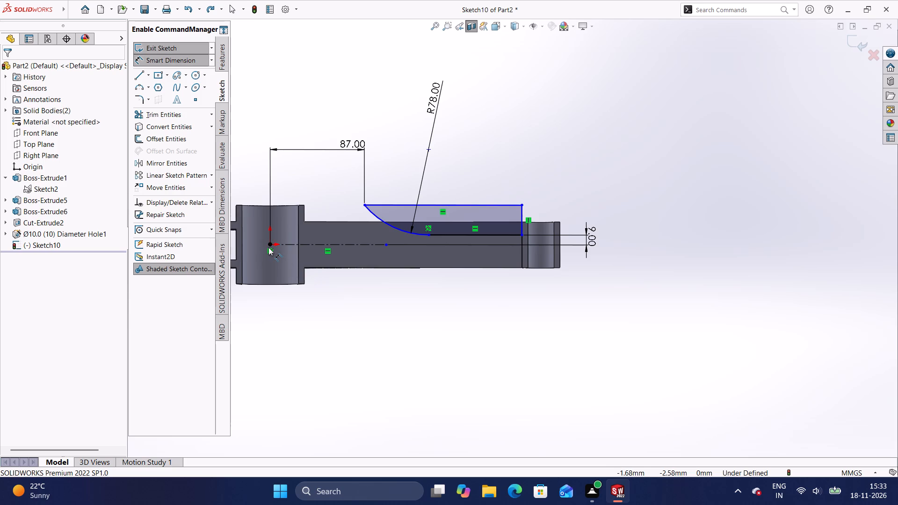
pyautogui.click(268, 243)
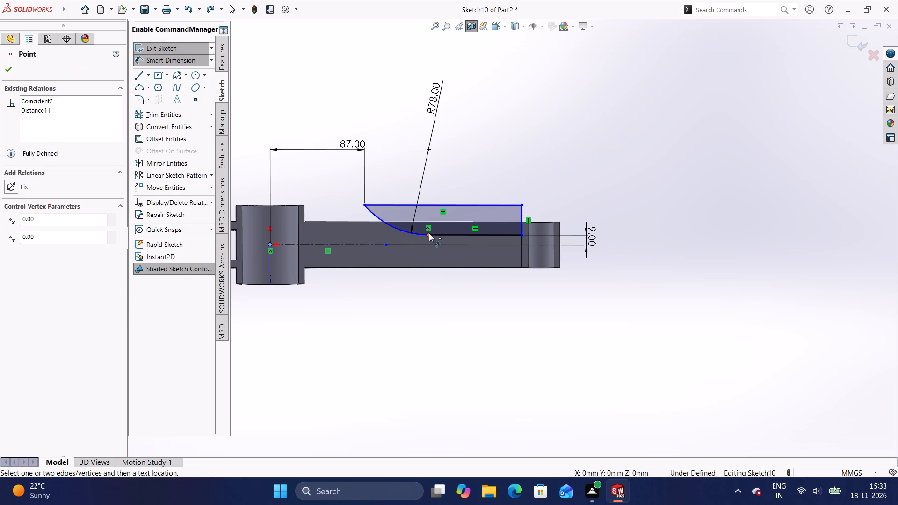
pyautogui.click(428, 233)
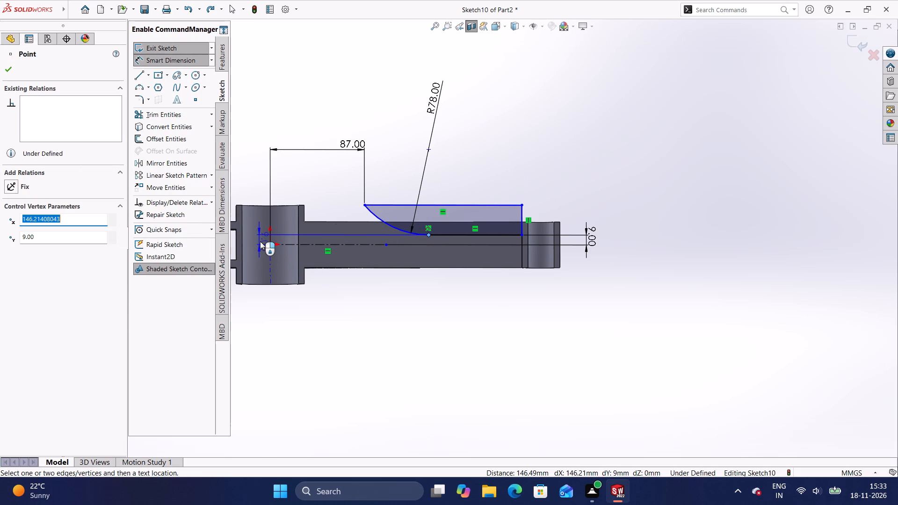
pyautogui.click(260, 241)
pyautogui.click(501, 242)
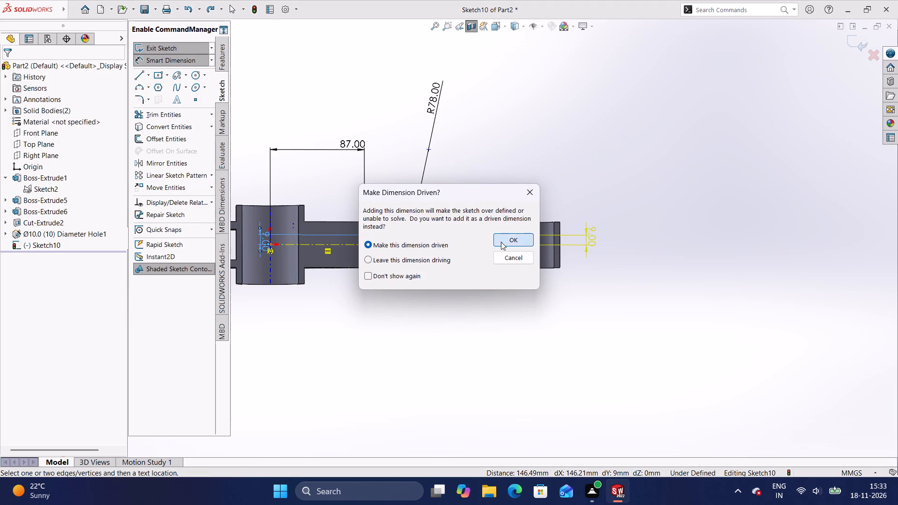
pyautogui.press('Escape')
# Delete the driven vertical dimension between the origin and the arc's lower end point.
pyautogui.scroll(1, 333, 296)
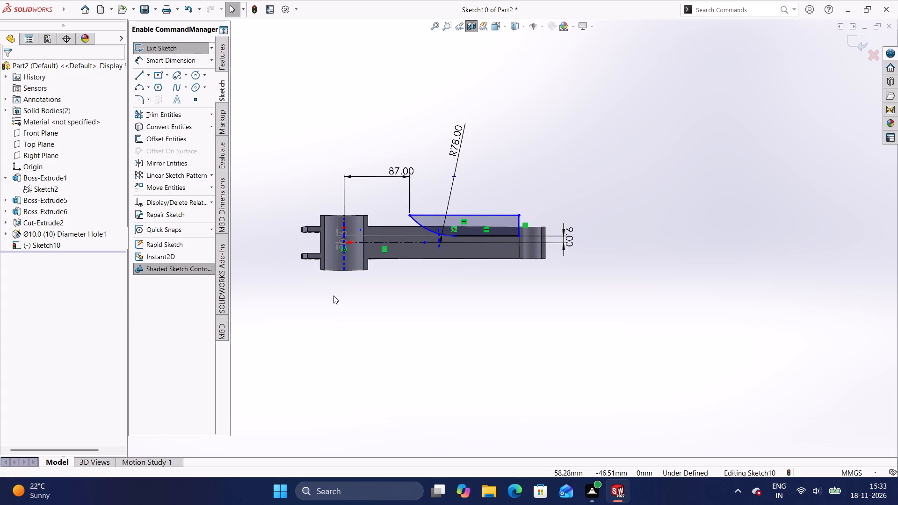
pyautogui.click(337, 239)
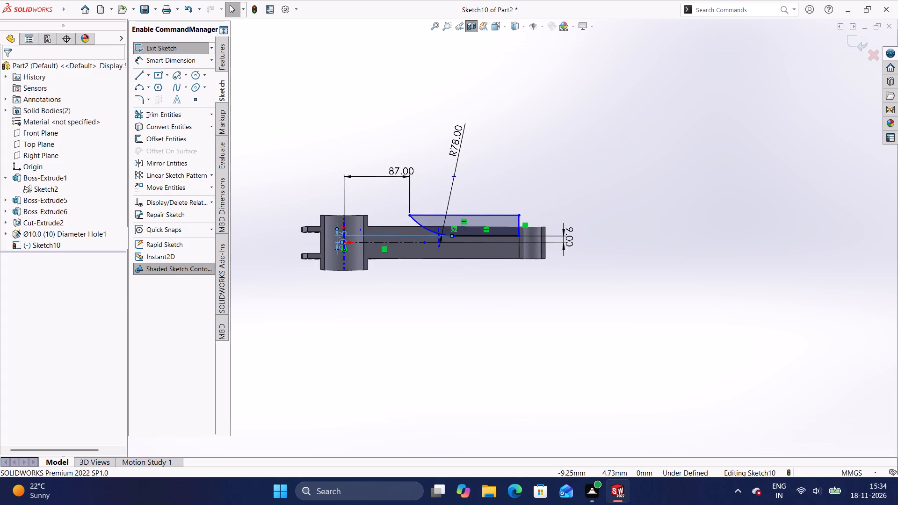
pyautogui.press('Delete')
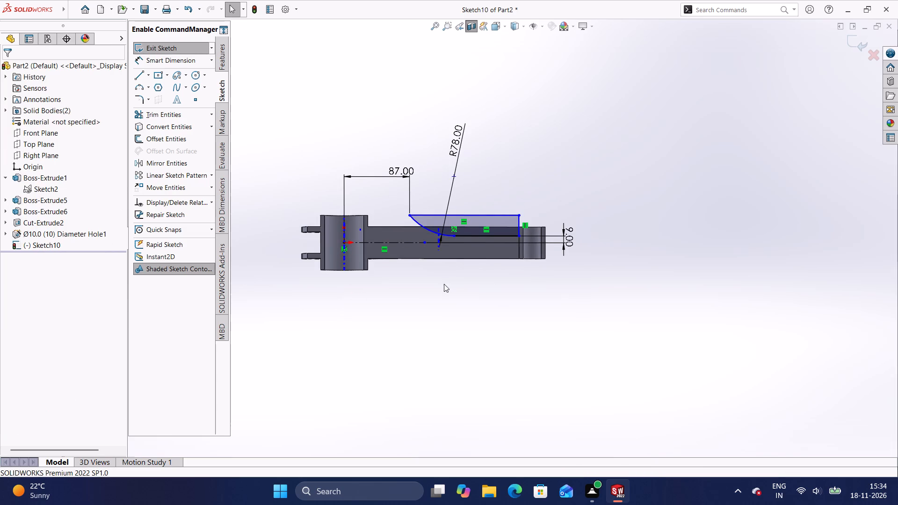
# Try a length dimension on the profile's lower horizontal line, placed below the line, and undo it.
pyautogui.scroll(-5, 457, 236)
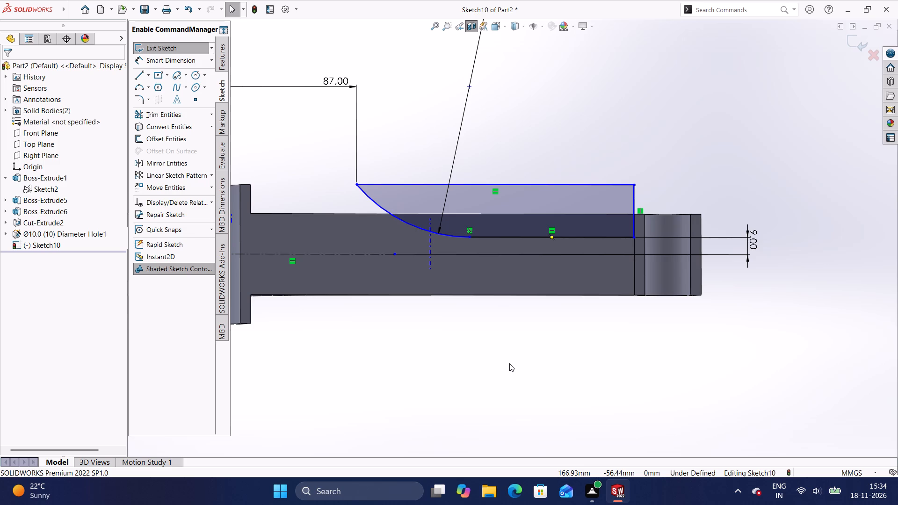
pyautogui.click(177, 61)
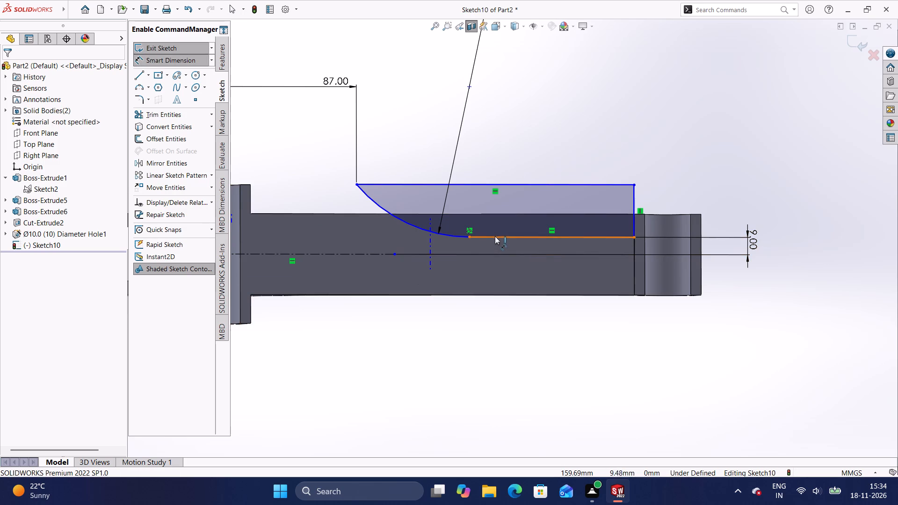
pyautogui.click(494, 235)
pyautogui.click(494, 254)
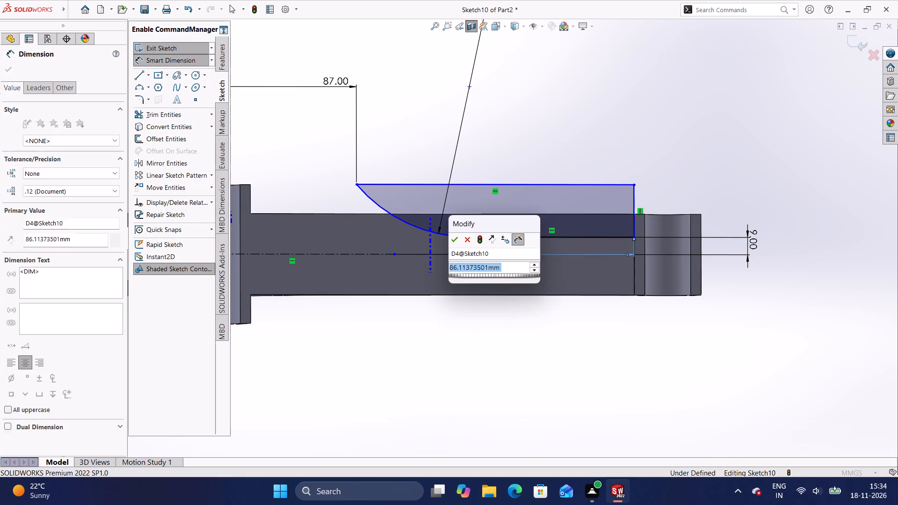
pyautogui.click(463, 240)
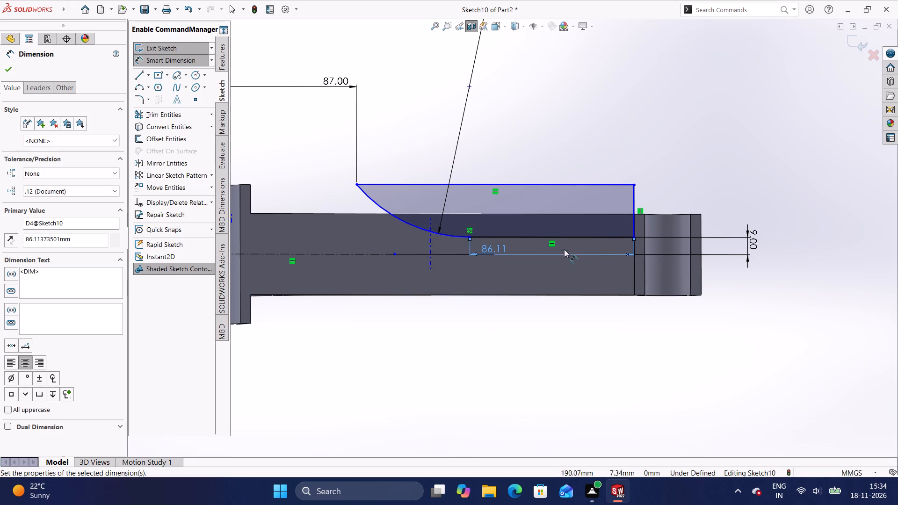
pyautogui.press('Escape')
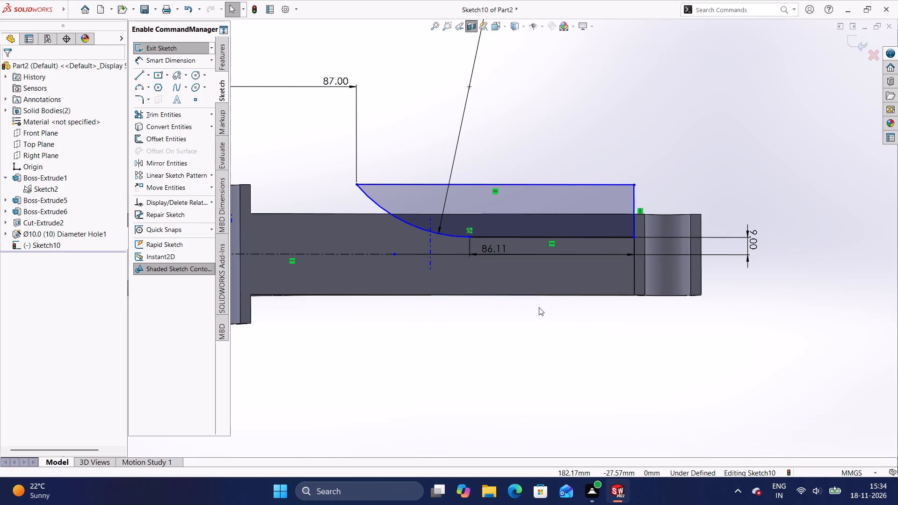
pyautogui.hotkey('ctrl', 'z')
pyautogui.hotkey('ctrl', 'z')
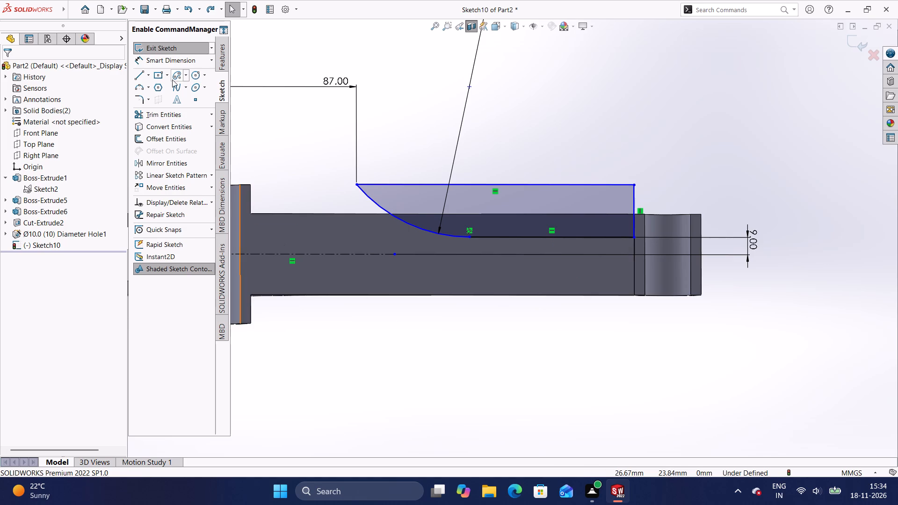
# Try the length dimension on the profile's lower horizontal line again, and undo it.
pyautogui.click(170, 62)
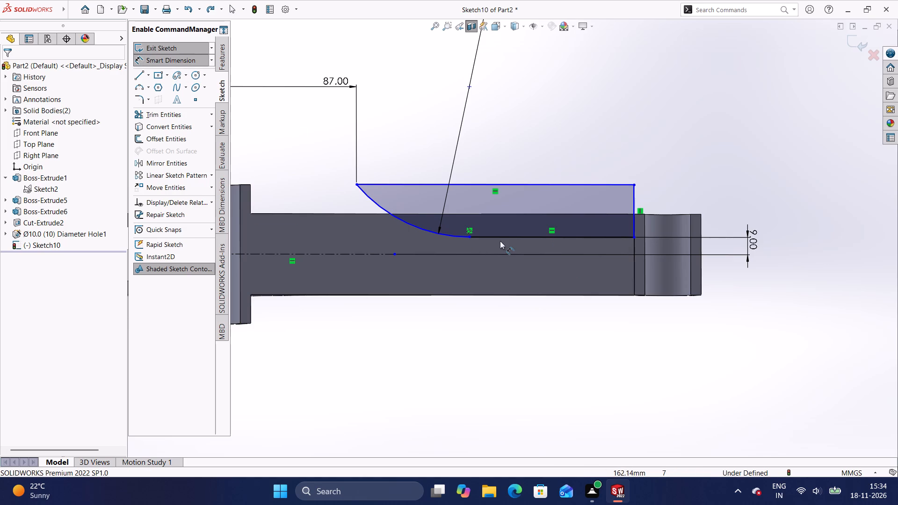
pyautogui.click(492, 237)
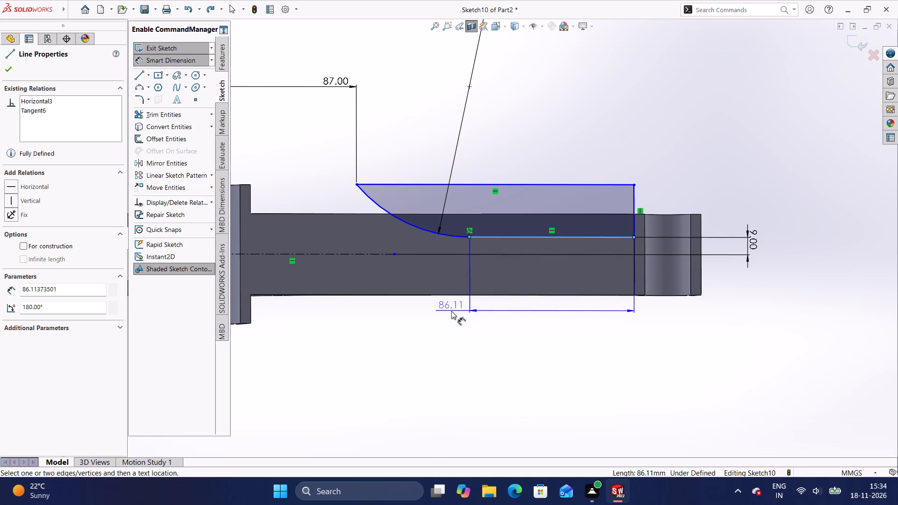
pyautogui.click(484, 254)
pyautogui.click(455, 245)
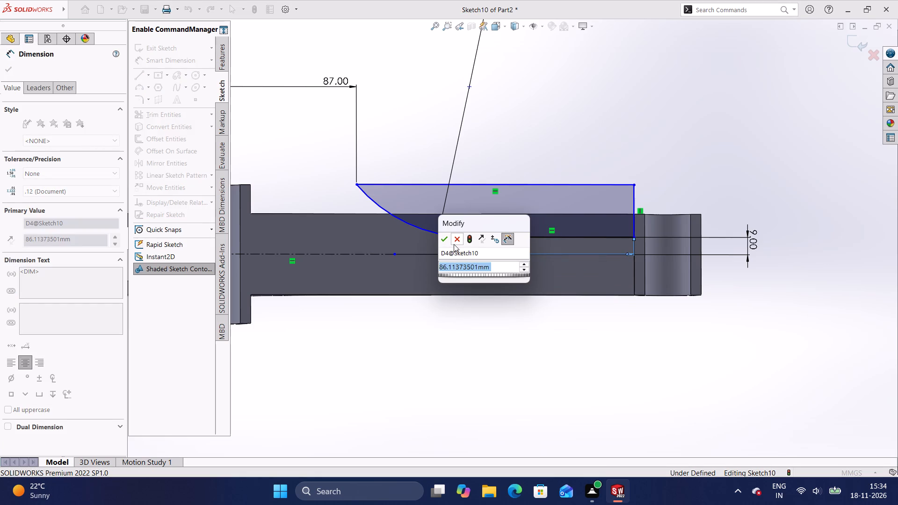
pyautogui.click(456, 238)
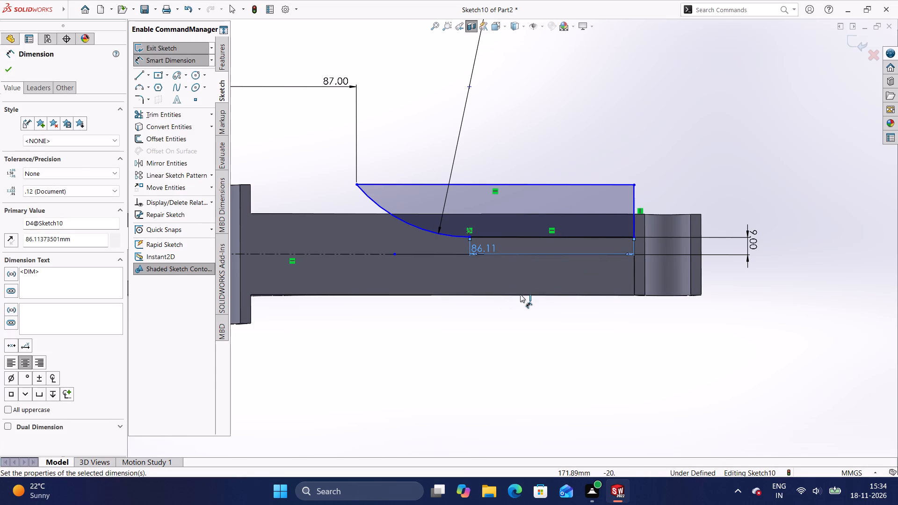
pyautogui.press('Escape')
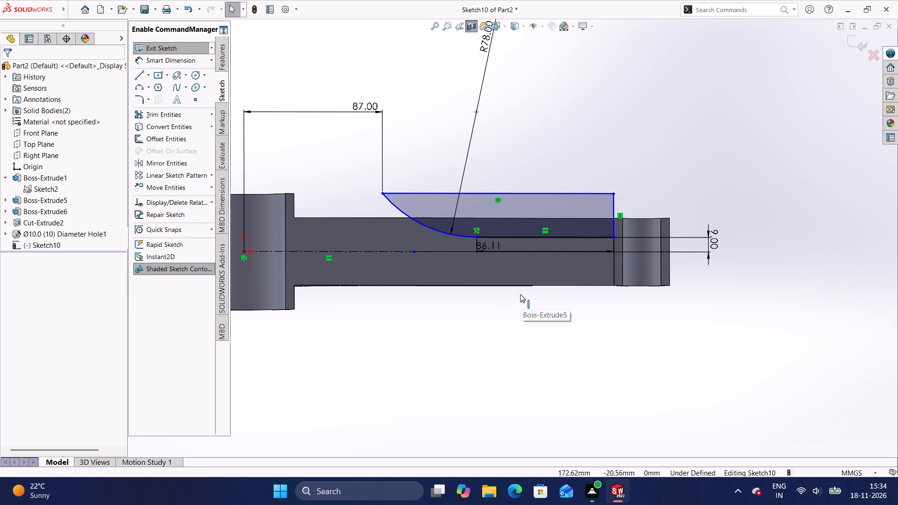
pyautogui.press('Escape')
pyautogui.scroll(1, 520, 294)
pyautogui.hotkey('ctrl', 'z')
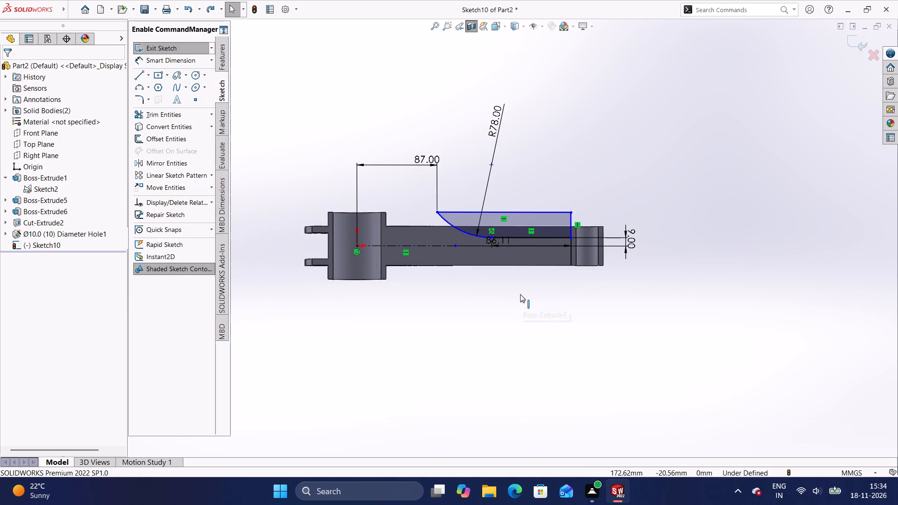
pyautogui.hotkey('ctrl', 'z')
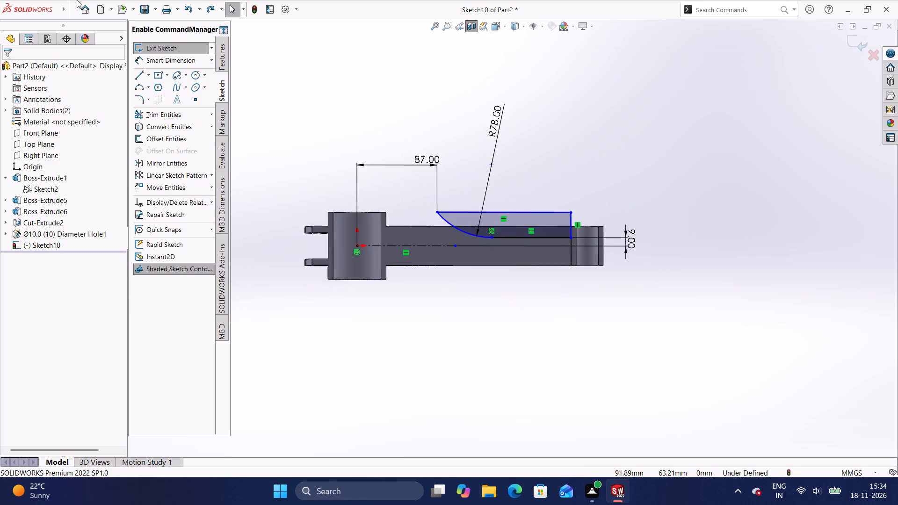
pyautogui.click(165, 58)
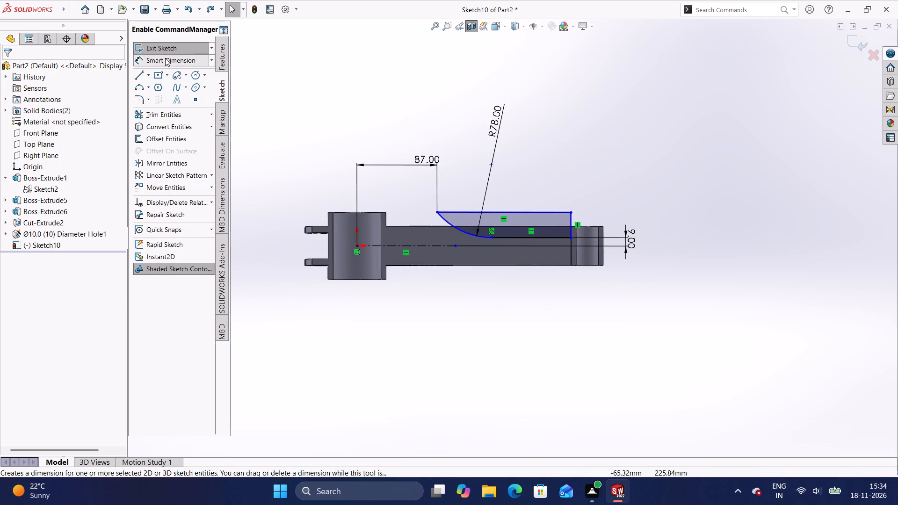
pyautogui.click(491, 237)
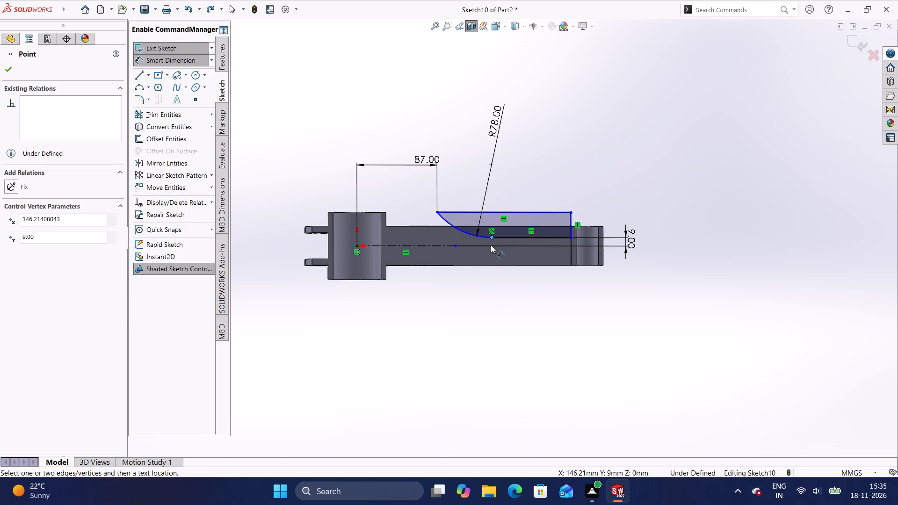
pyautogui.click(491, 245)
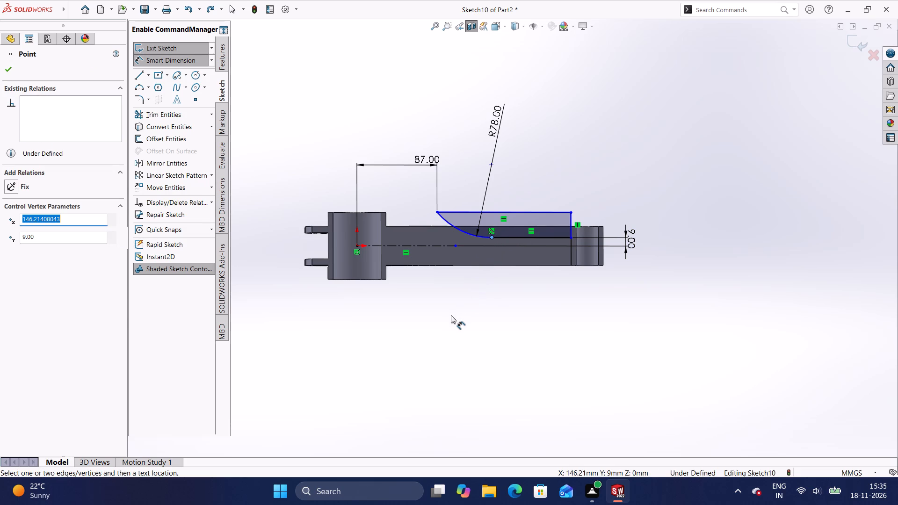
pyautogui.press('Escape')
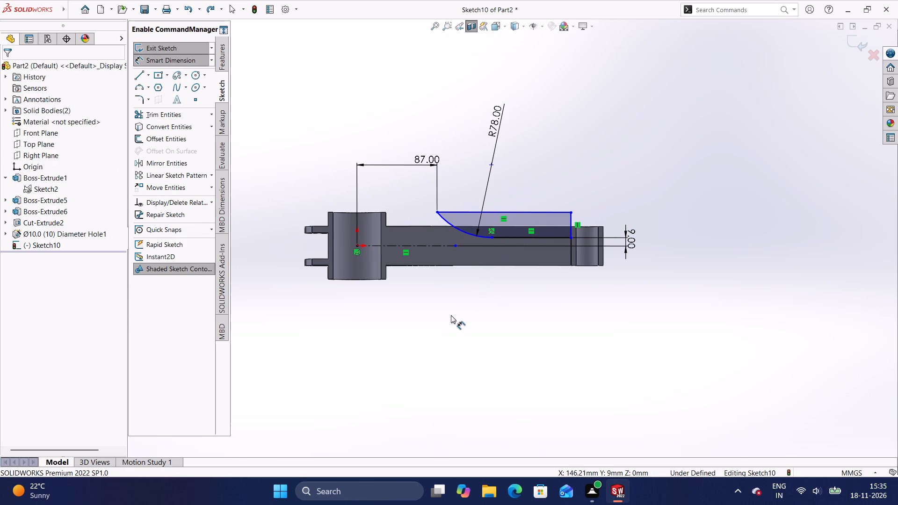
# Undo the recent sketch changes back to the 80 mm horizontal dimension from the origin to the arc's upper end point.
pyautogui.hotkey('ctrl', 'z')
pyautogui.hotkey('ctrl', 'z')
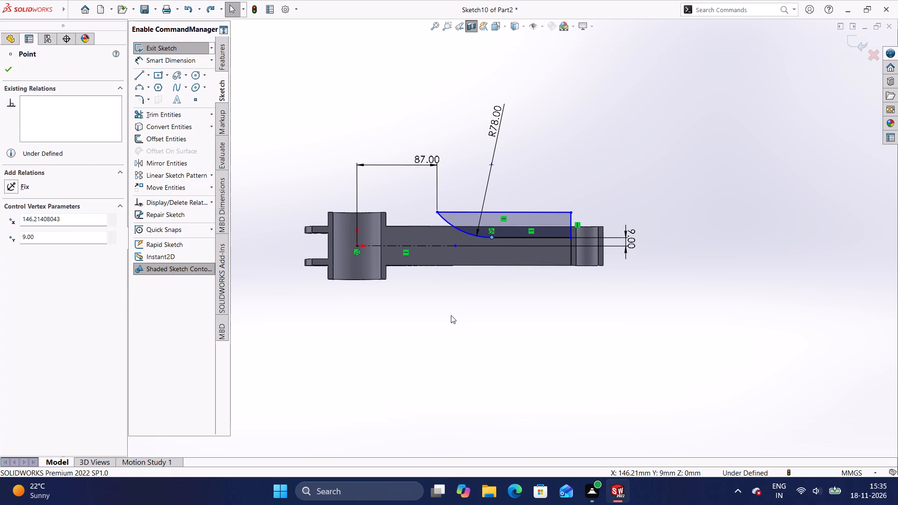
pyautogui.hotkey('ctrl', 'z')
pyautogui.hotkey('ctrl', 'z')
pyautogui.hotkey('ctrl', 'z')
pyautogui.hotkey('ctrl', 'z')
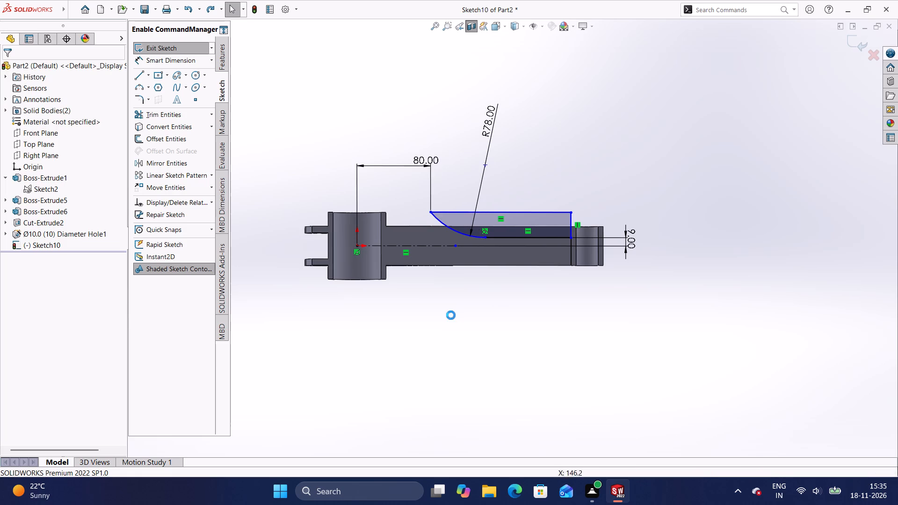
# Undo the sketch changes back to the construction centreline alone, removing the arm profile and all its dimensions.
pyautogui.hotkey('ctrl', 'z')
pyautogui.hotkey('ctrl', 'z')
pyautogui.hotkey('ctrl', 'z')
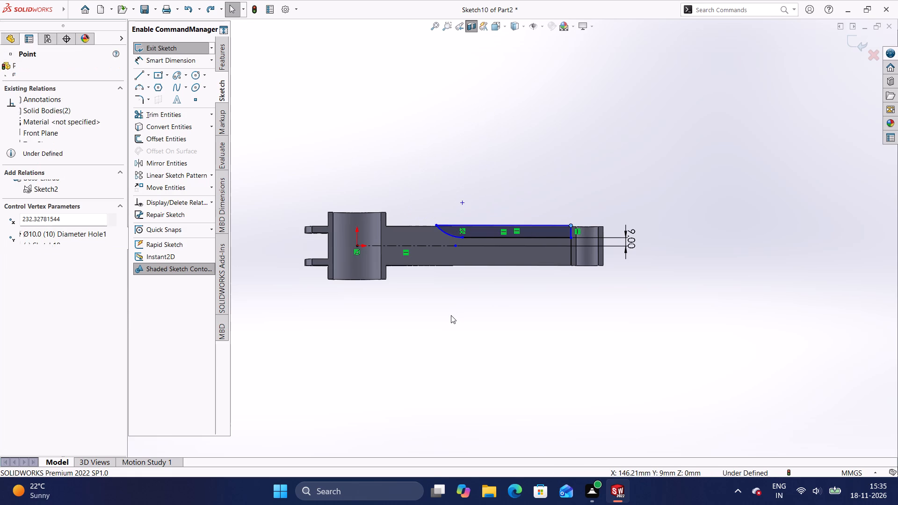
pyautogui.hotkey('ctrl', 'z')
pyautogui.hotkey('ctrl', 'z')
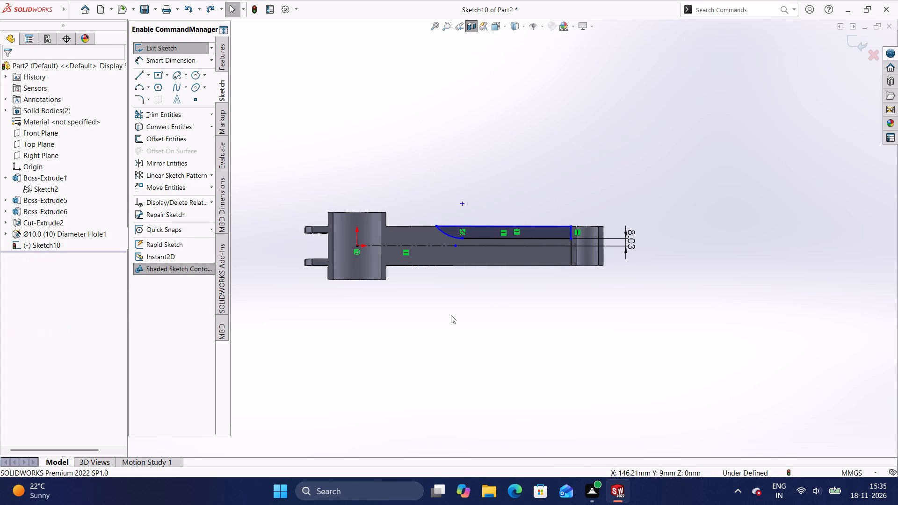
pyautogui.hotkey('ctrl', 'z')
pyautogui.hotkey('ctrl', 'z')
pyautogui.hotkey('ctrl', 'z')
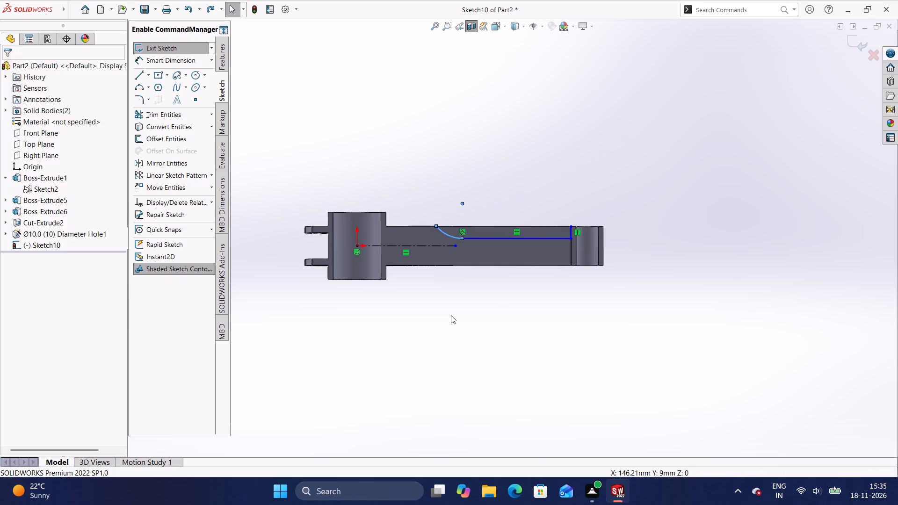
pyautogui.hotkey('ctrl', 'z')
pyautogui.hotkey('ctrl', 'z')
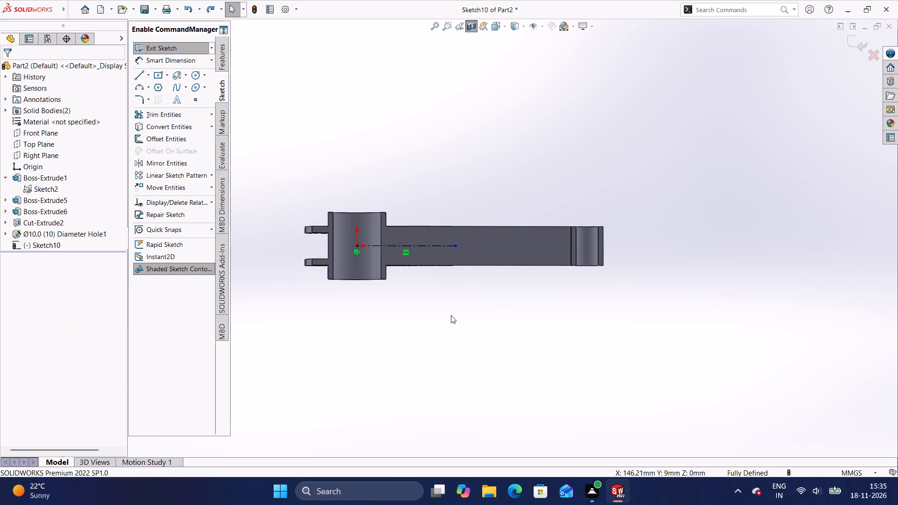
# Sketch a closed arm profile above the centreline: lower line about 126 mm, tangent arc, upper line about 155.5 mm and end line about 10 mm.
pyautogui.scroll(-4, 445, 245)
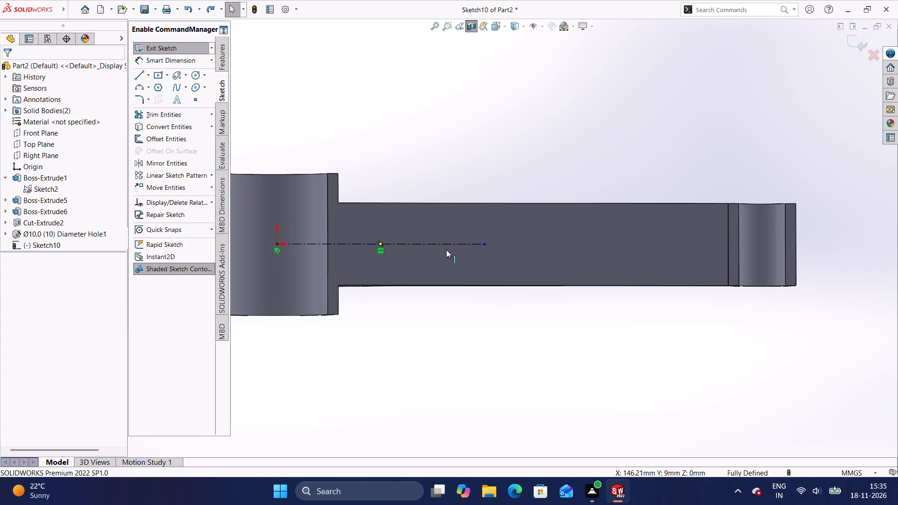
pyautogui.click(142, 77)
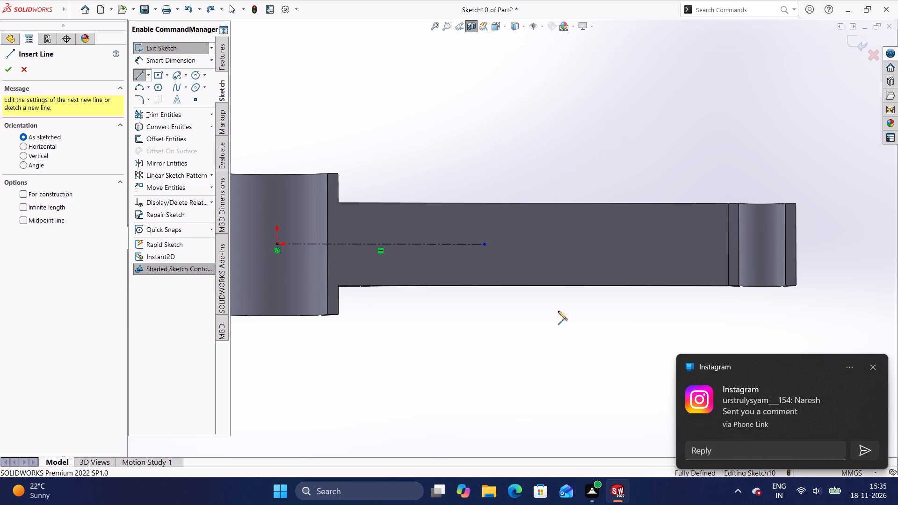
pyautogui.click(728, 224)
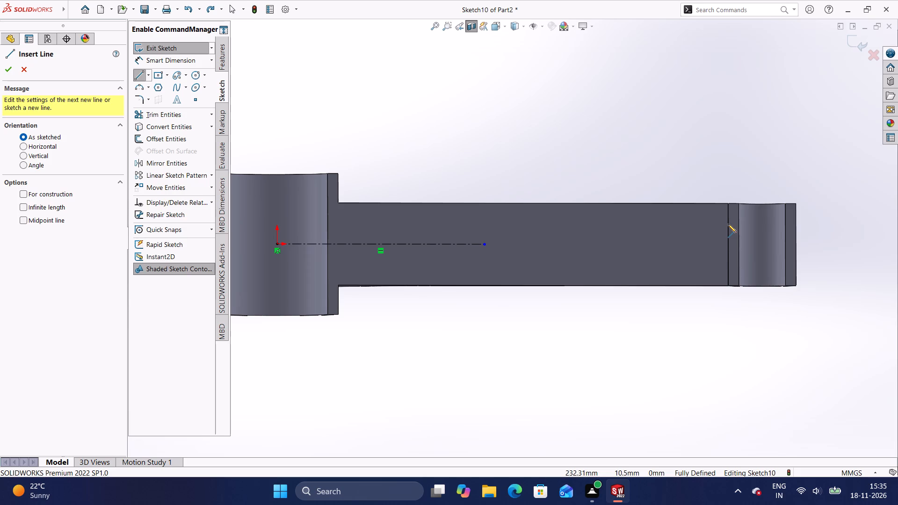
pyautogui.click(484, 223)
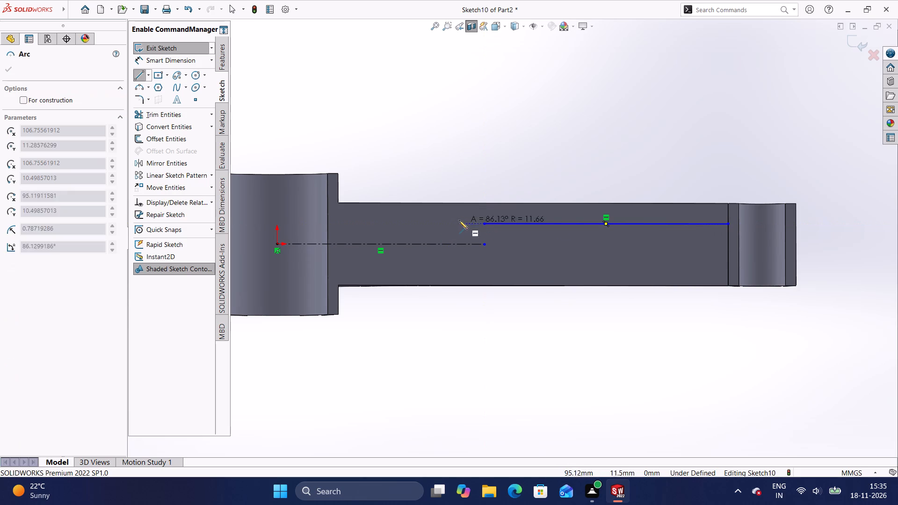
pyautogui.click(426, 203)
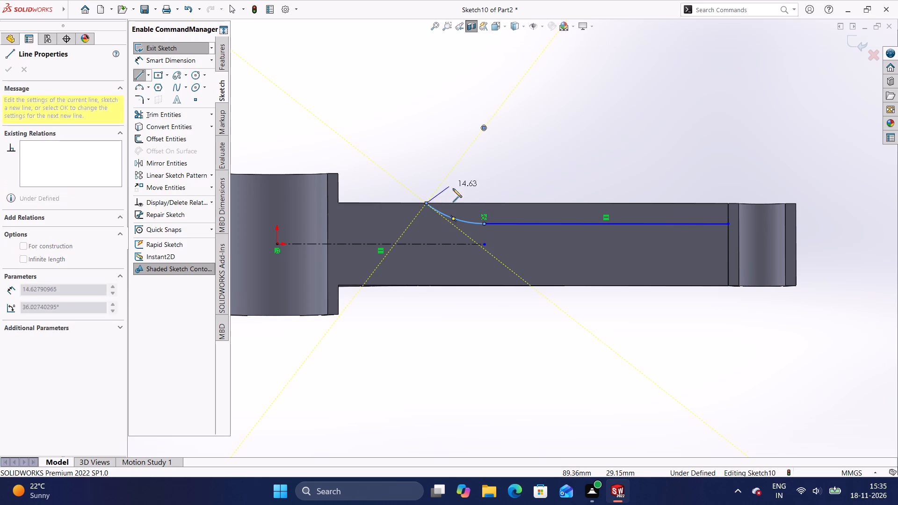
pyautogui.click(729, 203)
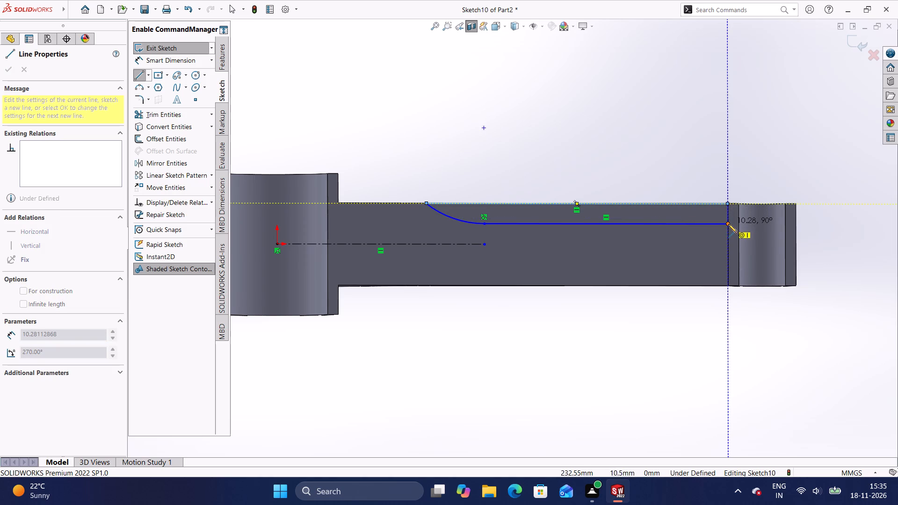
pyautogui.click(728, 224)
pyautogui.press('Escape')
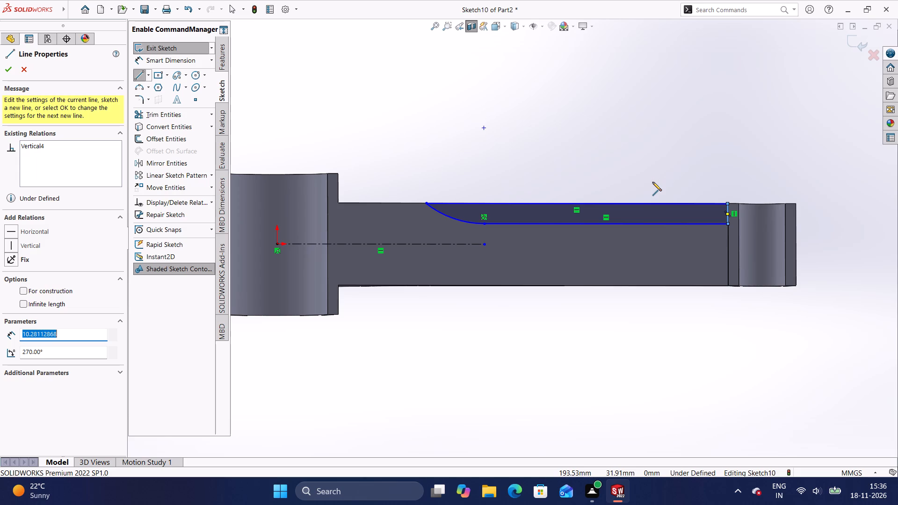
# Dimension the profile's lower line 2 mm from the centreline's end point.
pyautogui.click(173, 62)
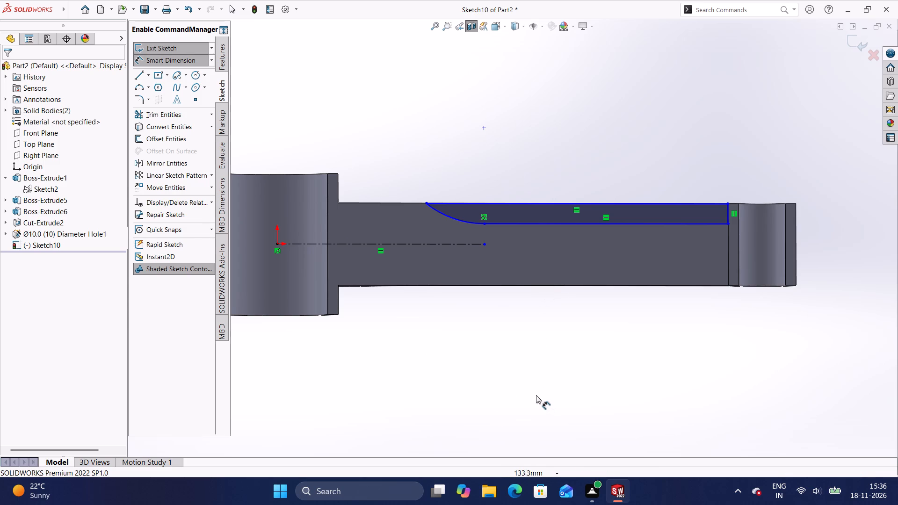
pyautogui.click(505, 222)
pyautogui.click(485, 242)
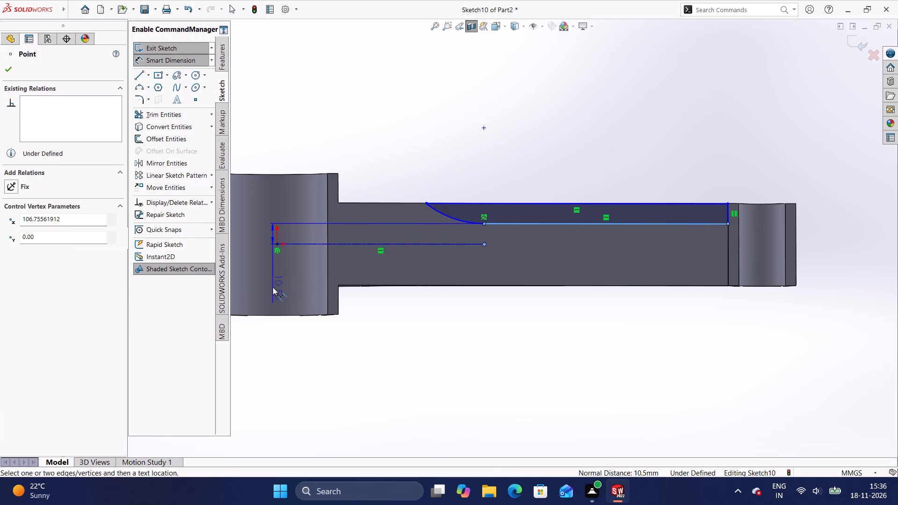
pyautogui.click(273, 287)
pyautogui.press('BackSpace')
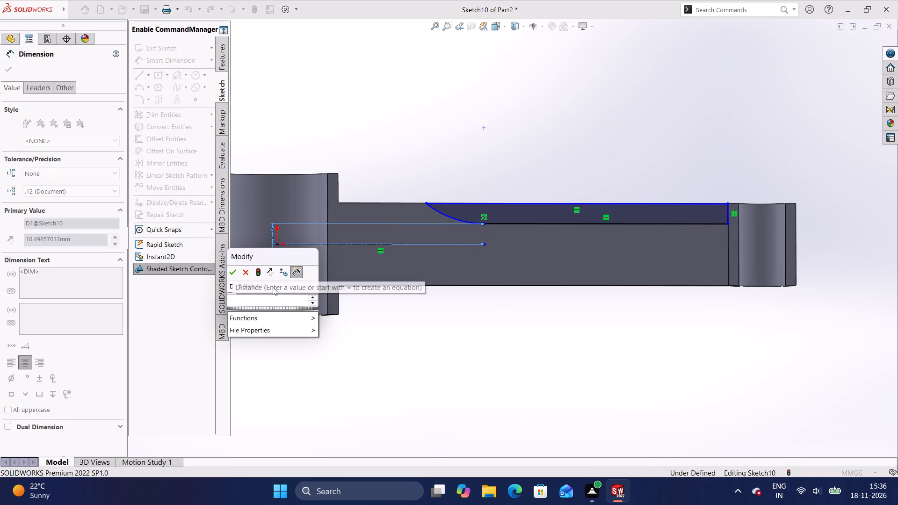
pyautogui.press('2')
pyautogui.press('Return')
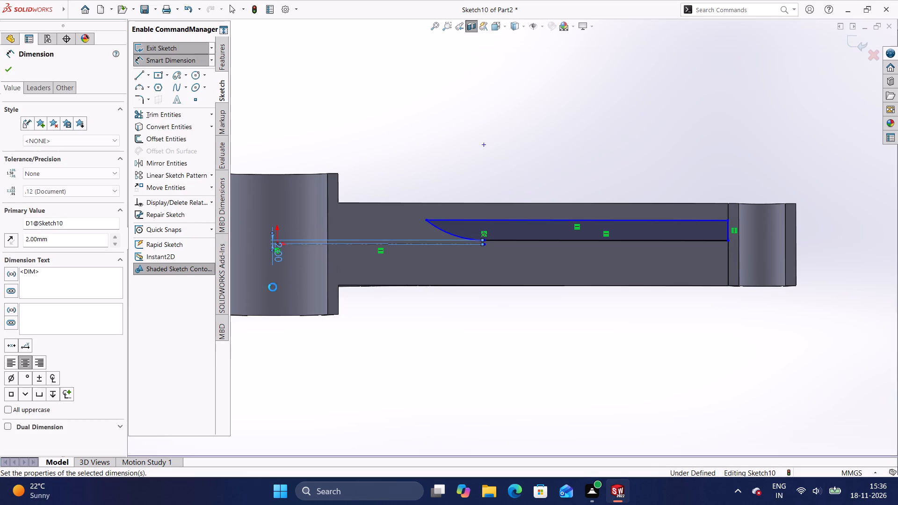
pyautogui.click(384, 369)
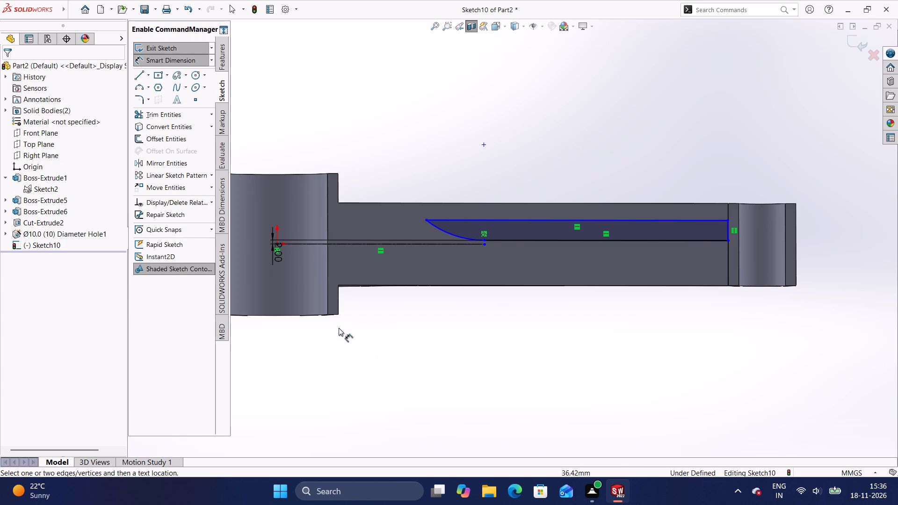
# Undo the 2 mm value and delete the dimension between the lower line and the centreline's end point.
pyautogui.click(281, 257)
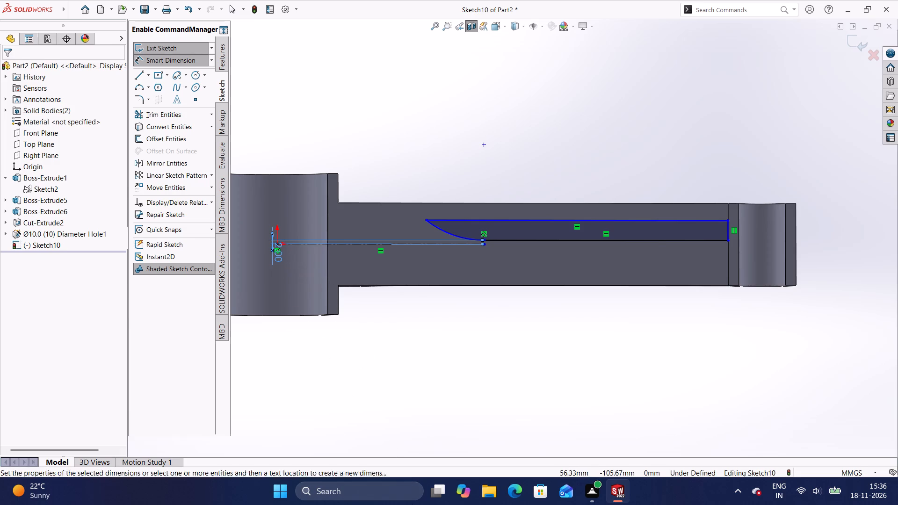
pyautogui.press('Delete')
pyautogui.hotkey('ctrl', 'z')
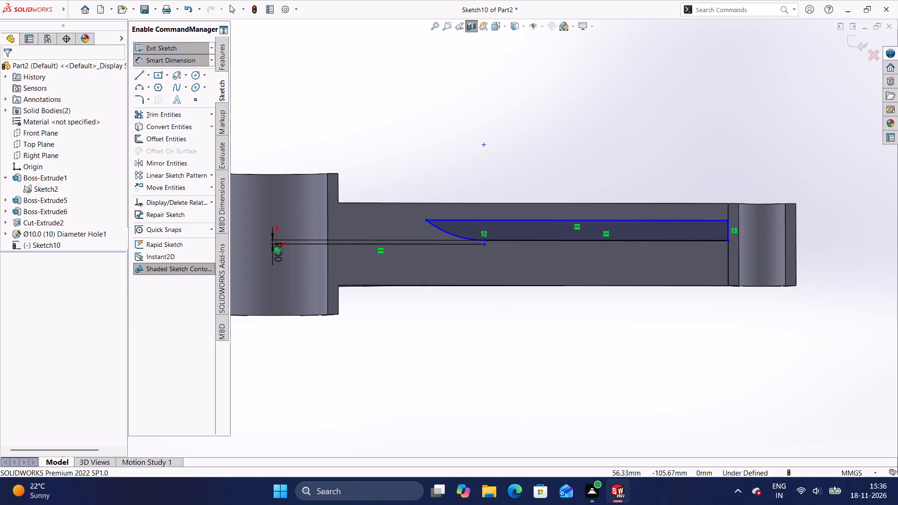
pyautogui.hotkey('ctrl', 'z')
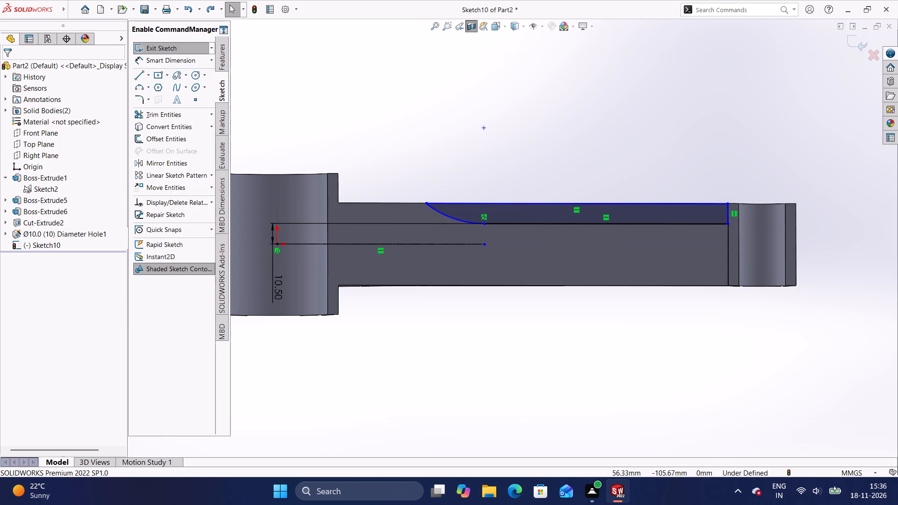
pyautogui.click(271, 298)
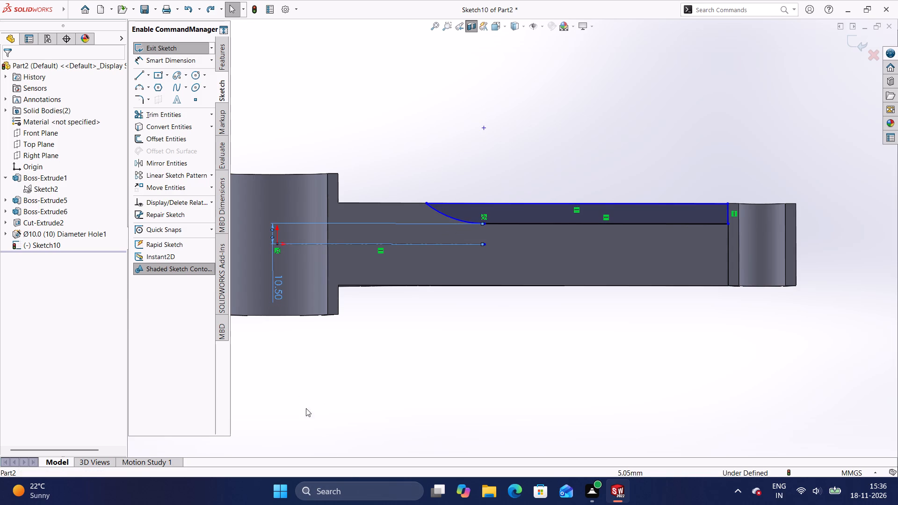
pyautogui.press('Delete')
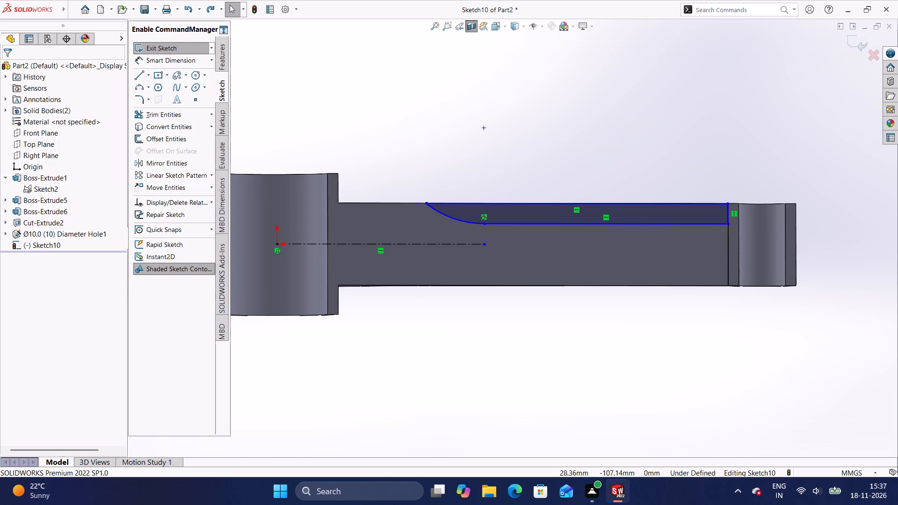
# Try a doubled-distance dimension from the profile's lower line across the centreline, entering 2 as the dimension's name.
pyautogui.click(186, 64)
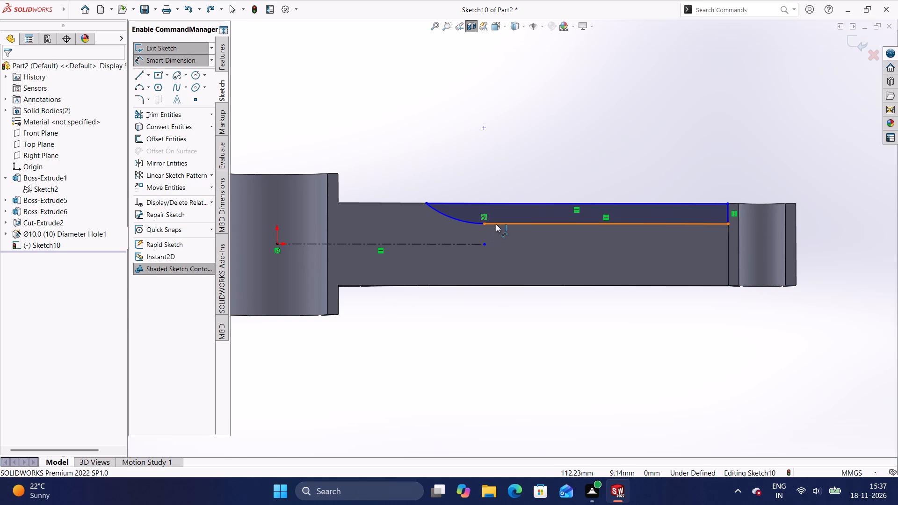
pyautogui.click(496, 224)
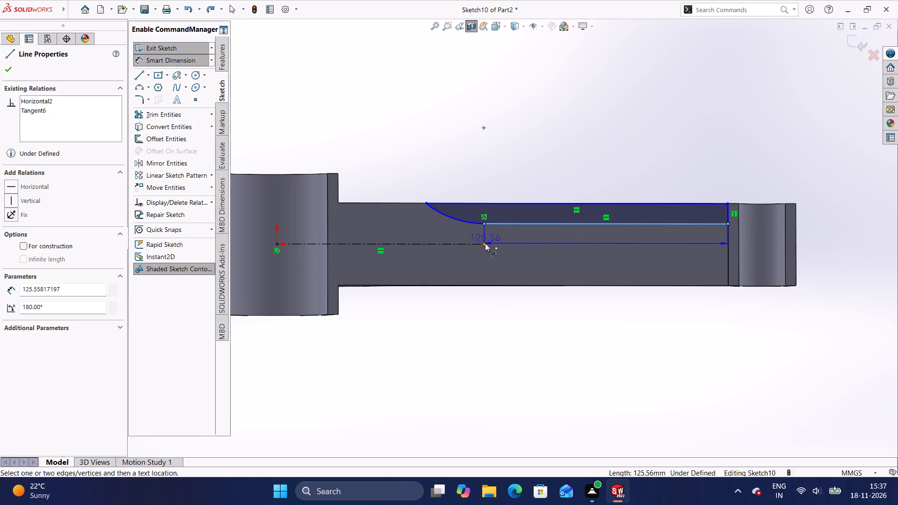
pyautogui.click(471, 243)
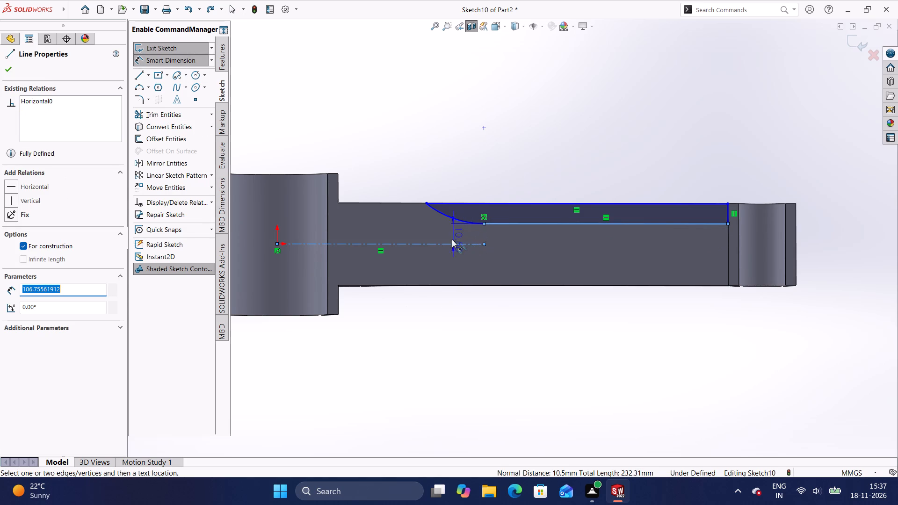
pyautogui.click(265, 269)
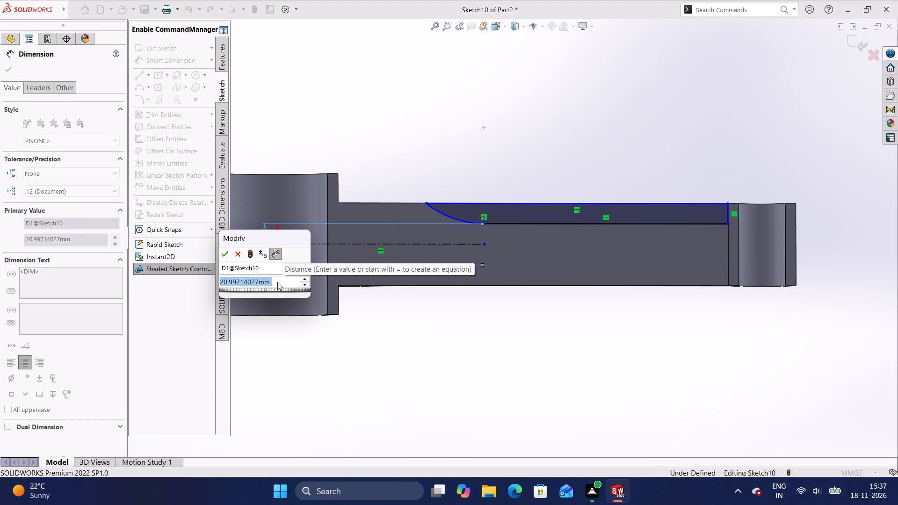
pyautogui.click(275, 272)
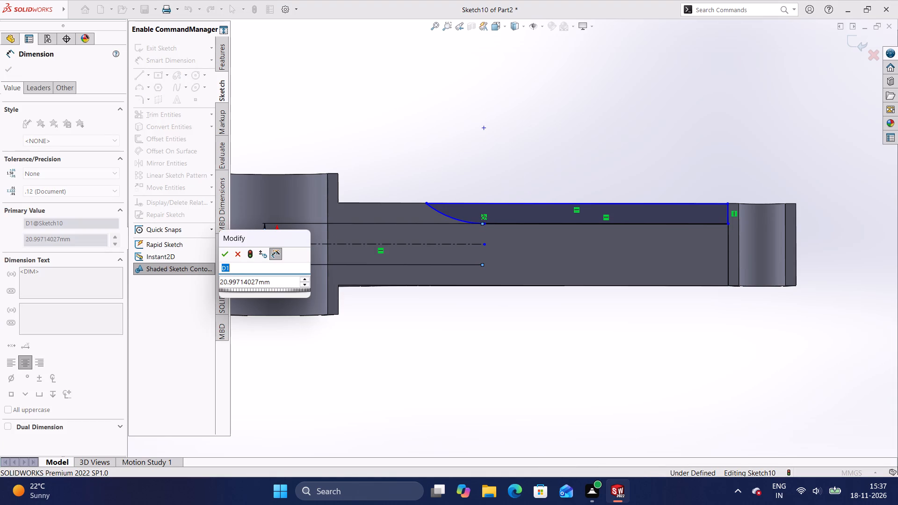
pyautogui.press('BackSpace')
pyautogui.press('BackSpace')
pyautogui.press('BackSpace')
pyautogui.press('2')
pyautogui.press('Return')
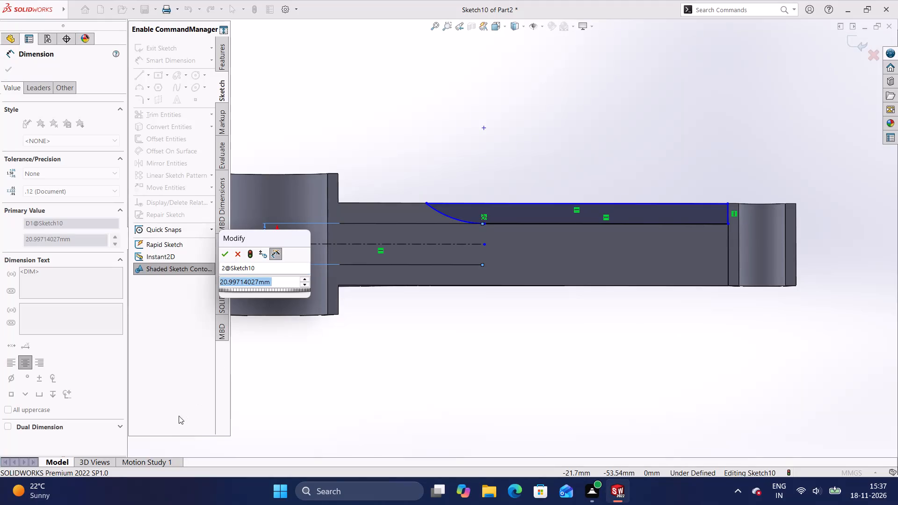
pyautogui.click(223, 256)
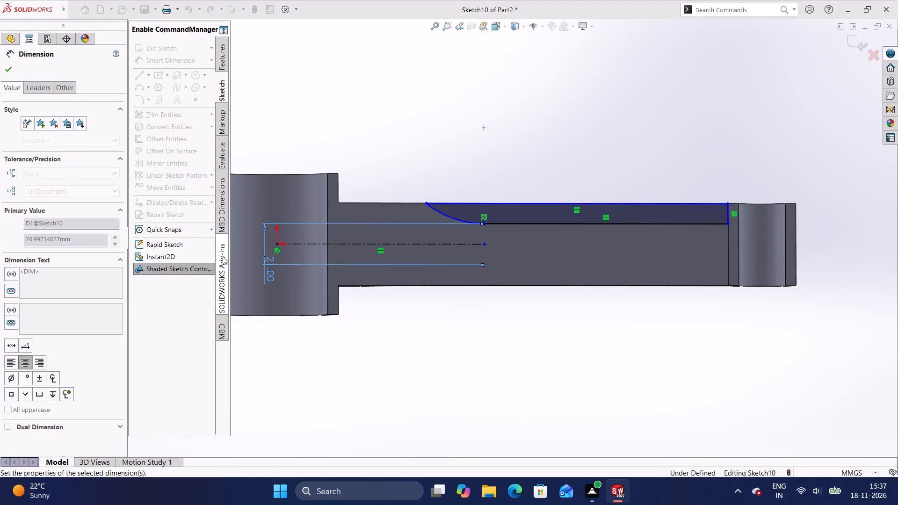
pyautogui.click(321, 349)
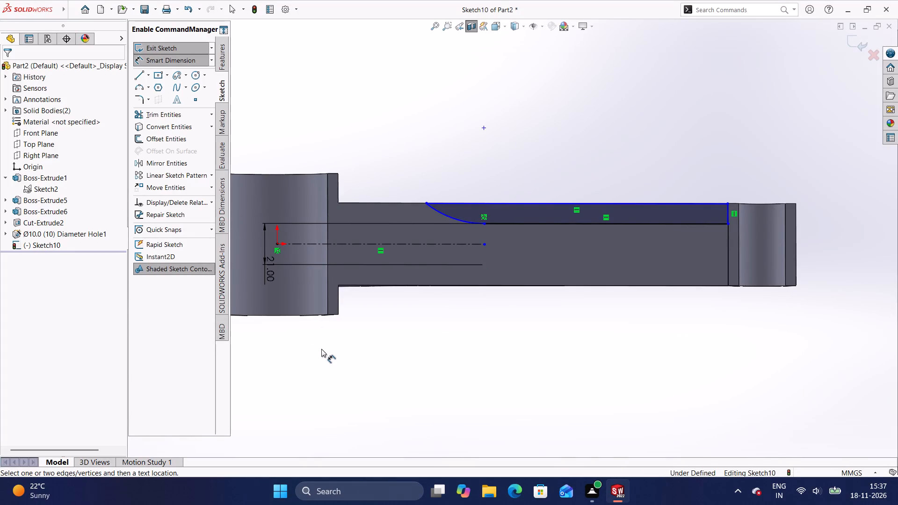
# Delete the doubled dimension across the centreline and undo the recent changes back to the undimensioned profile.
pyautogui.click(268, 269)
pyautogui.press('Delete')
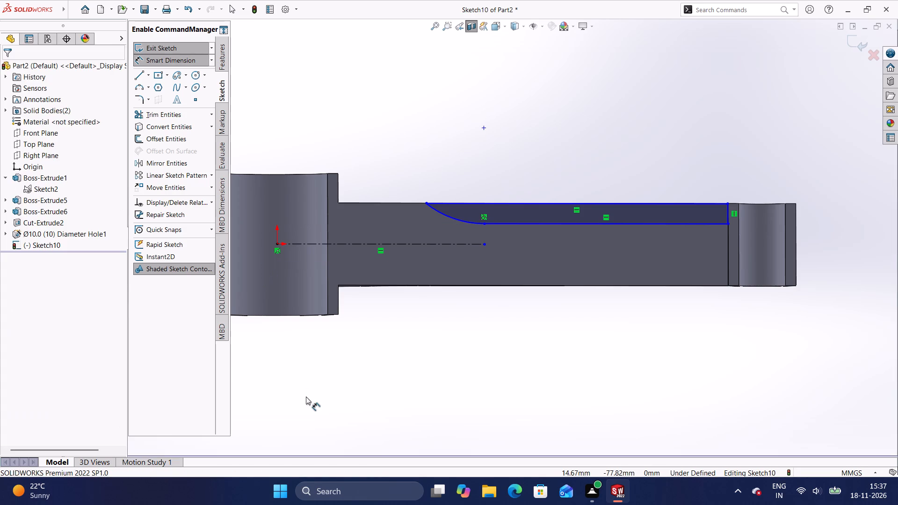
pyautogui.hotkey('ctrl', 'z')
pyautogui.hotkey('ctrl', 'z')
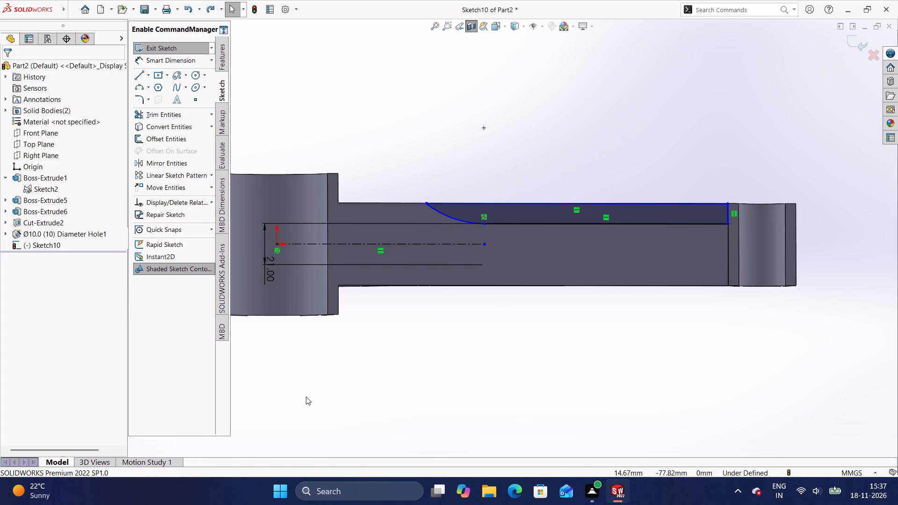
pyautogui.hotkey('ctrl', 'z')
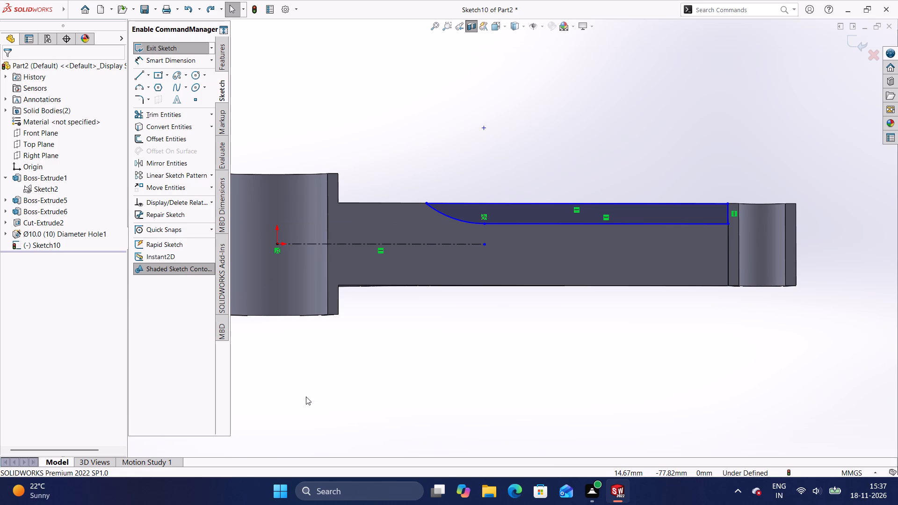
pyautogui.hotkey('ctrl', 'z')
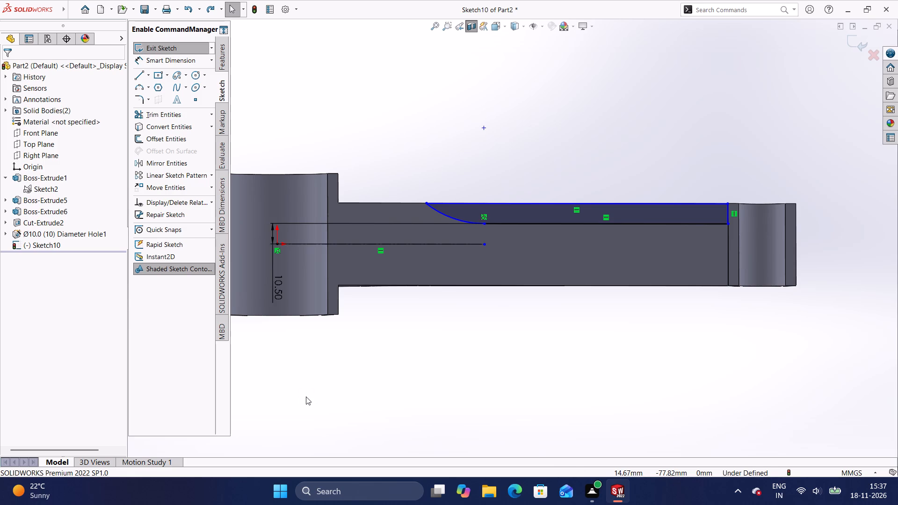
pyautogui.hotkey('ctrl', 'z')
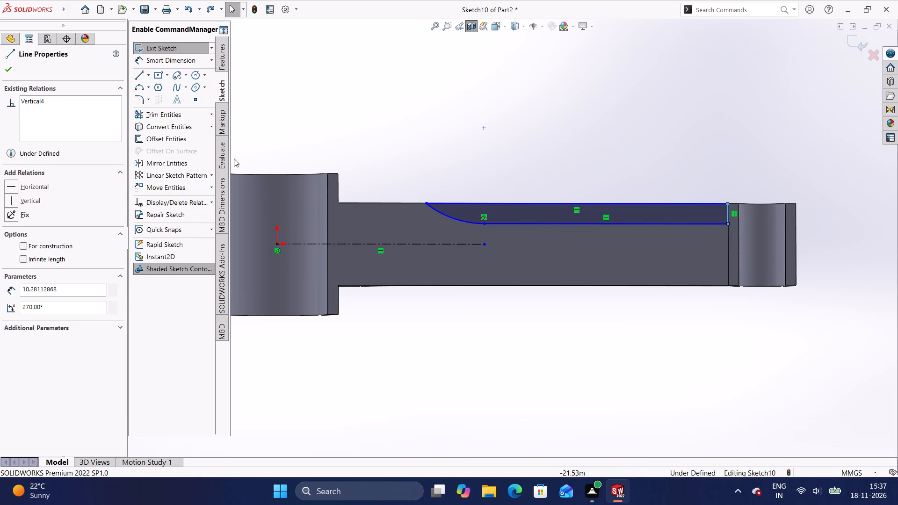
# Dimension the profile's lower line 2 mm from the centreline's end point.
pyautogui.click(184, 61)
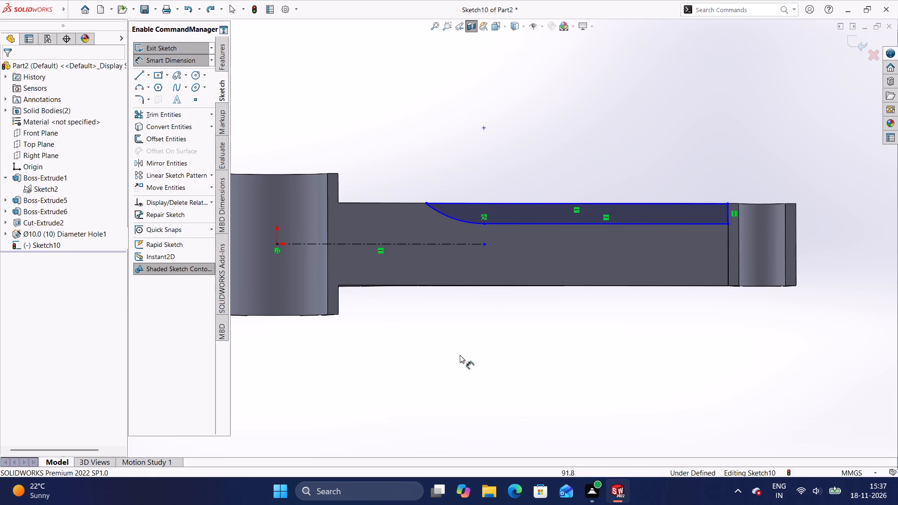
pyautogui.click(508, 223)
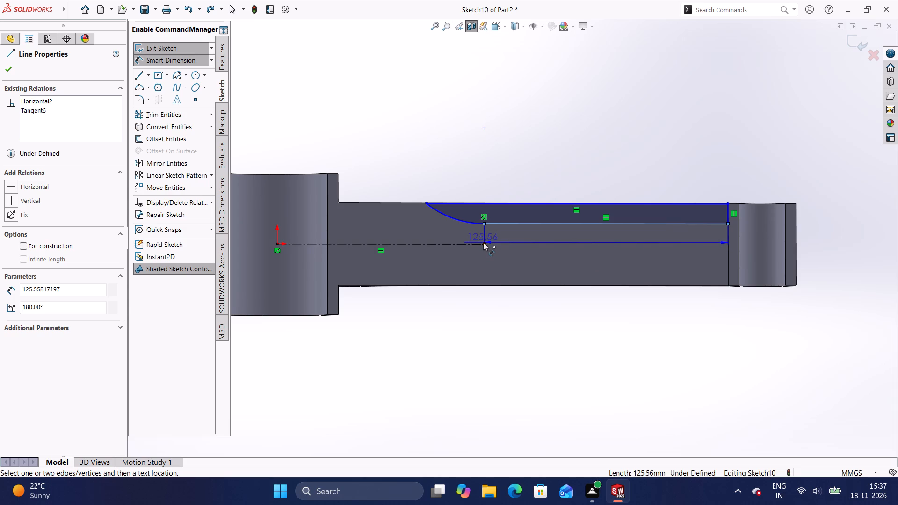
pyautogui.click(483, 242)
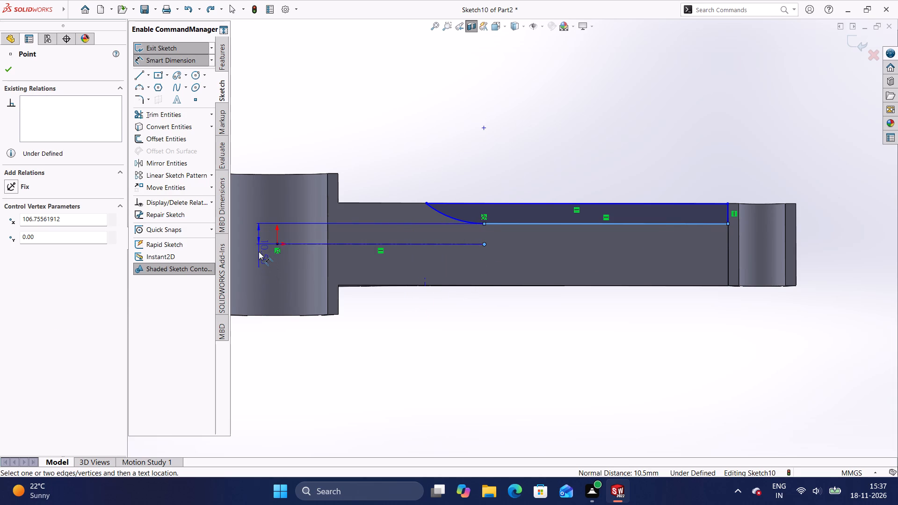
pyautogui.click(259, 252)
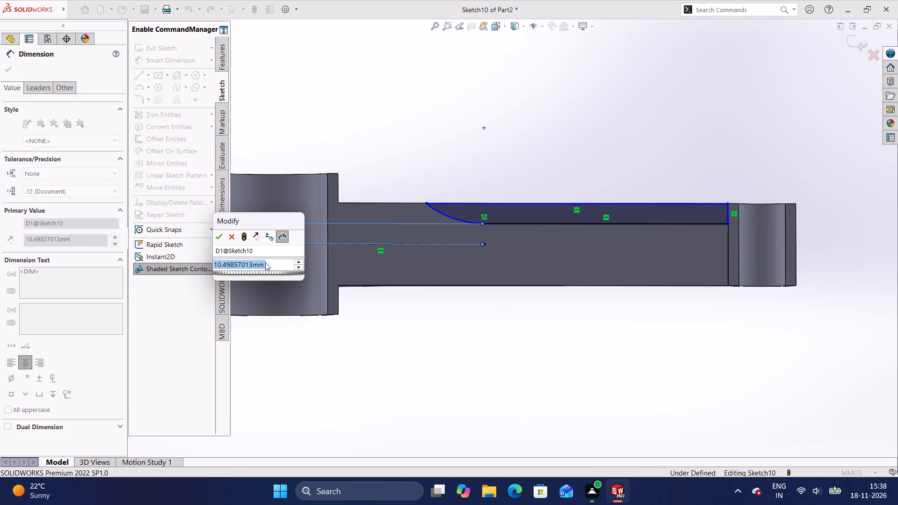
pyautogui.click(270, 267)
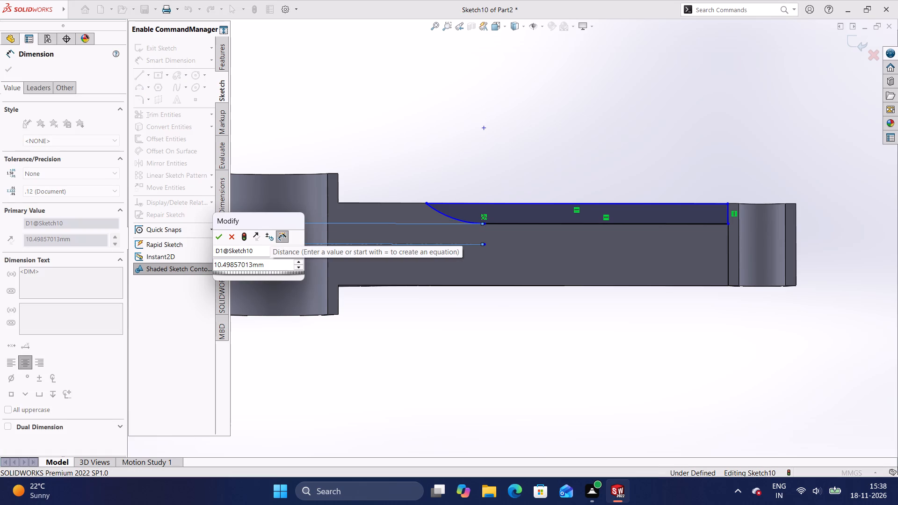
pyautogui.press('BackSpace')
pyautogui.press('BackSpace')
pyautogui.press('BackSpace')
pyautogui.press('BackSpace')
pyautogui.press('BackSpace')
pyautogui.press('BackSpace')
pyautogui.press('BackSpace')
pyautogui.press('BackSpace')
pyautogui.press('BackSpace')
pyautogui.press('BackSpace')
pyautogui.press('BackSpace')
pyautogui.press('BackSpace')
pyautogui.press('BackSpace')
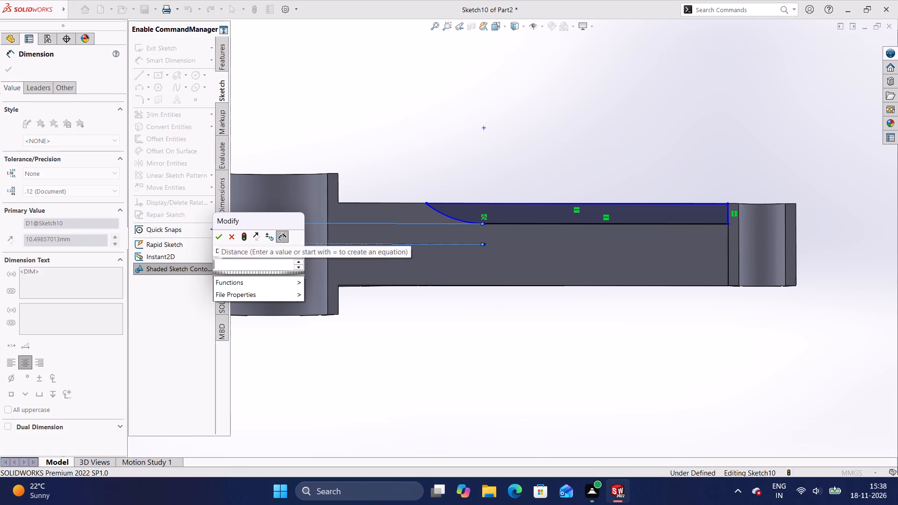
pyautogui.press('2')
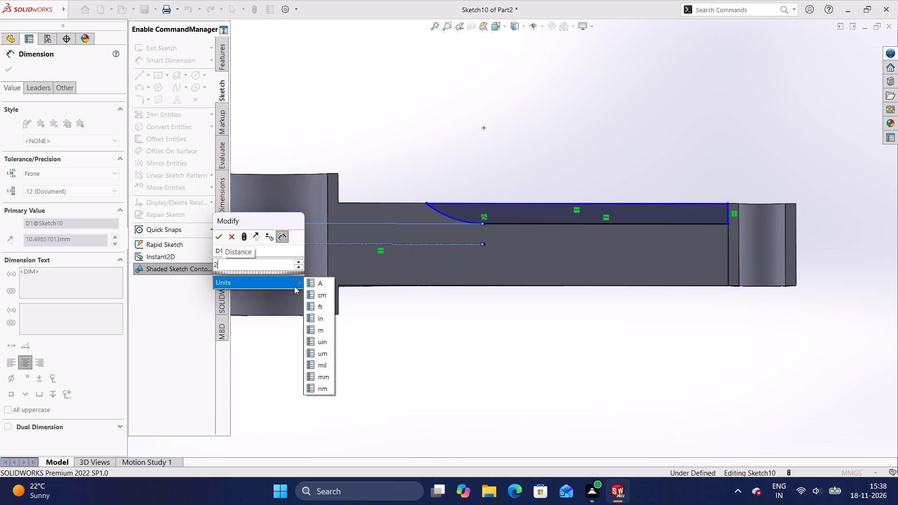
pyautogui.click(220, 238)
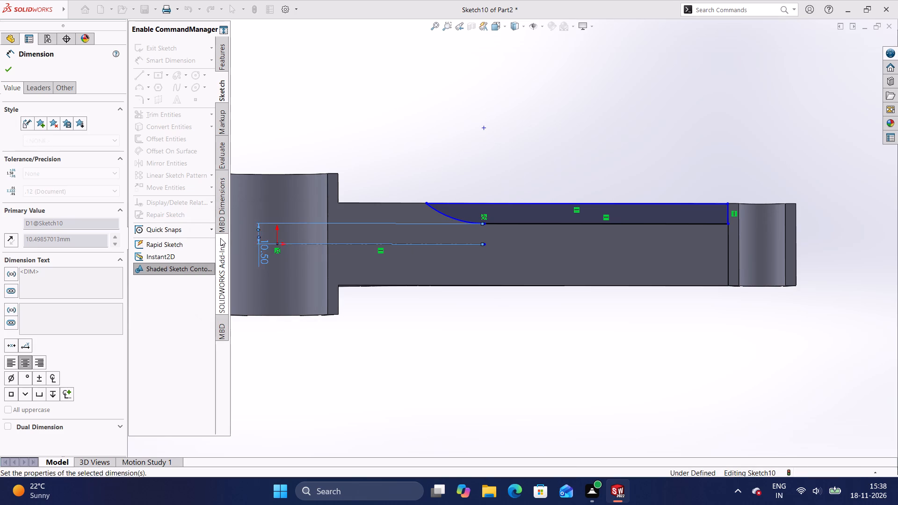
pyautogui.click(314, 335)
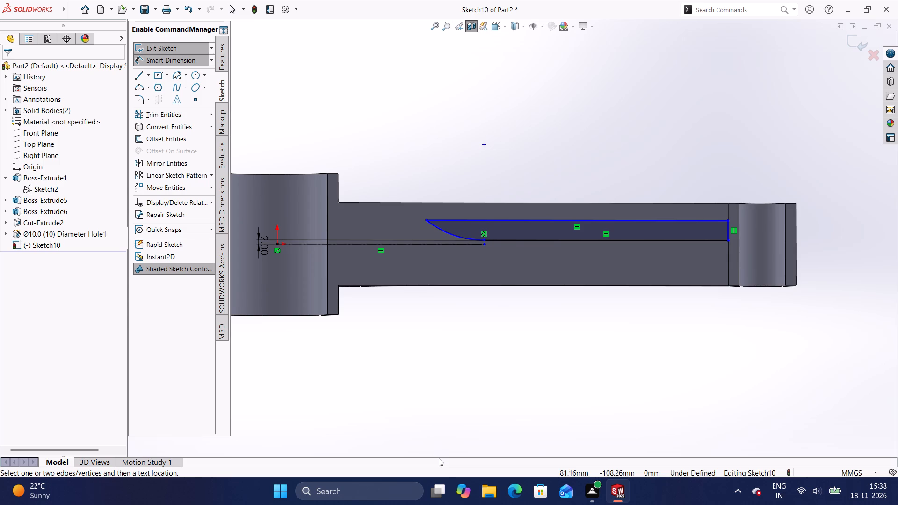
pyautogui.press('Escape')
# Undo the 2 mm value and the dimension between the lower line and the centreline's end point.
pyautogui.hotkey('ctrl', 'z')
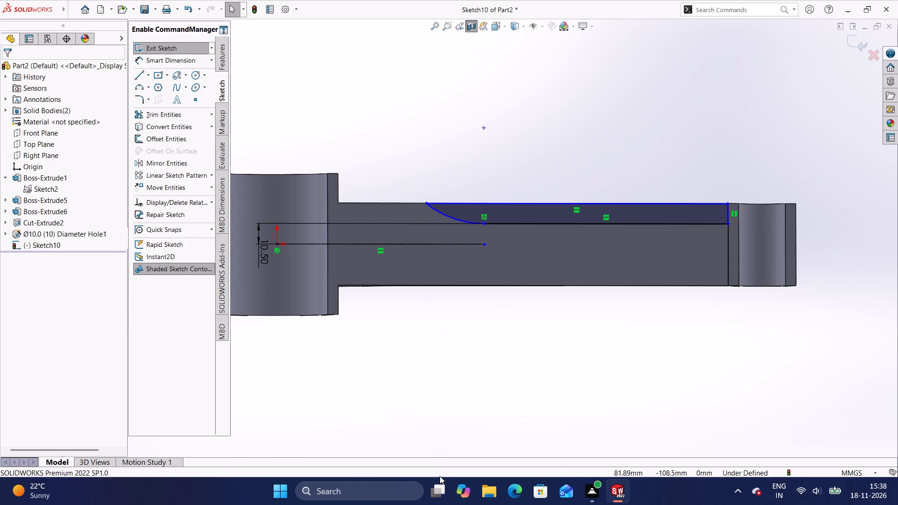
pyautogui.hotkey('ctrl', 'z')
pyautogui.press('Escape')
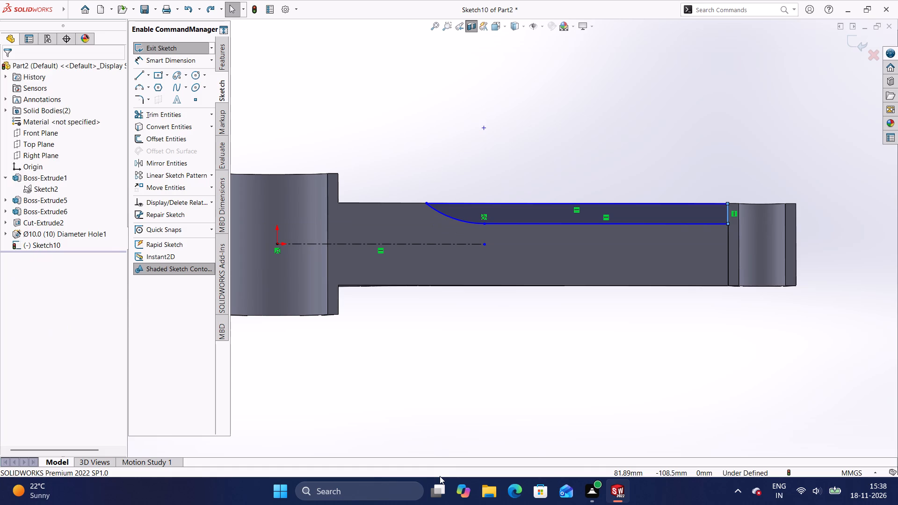
# Replace the centreline with a longer horizontal one about 138 mm long, starting at the origin.
pyautogui.click(423, 242)
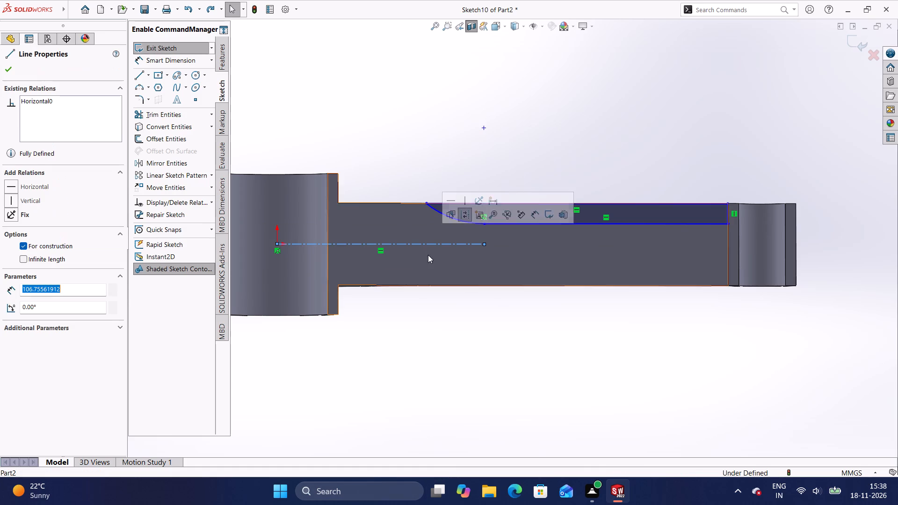
pyautogui.press('Delete')
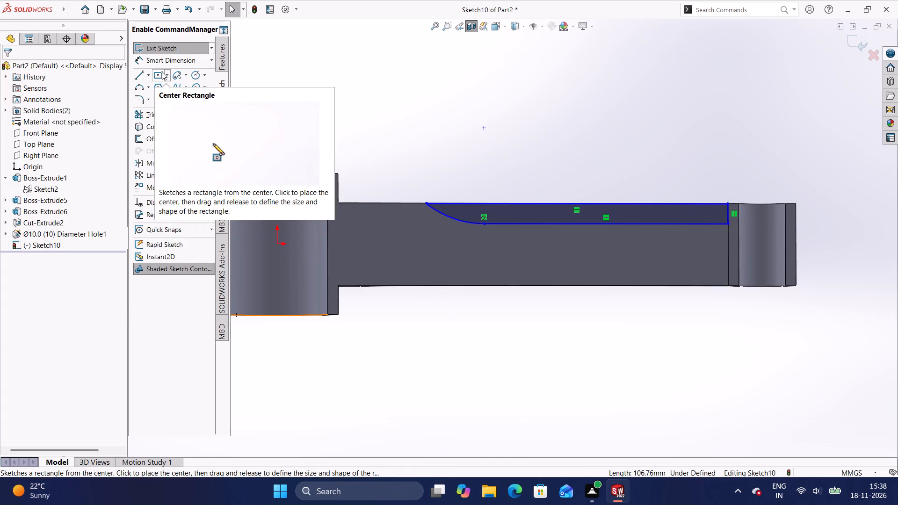
pyautogui.click(148, 72)
pyautogui.click(170, 90)
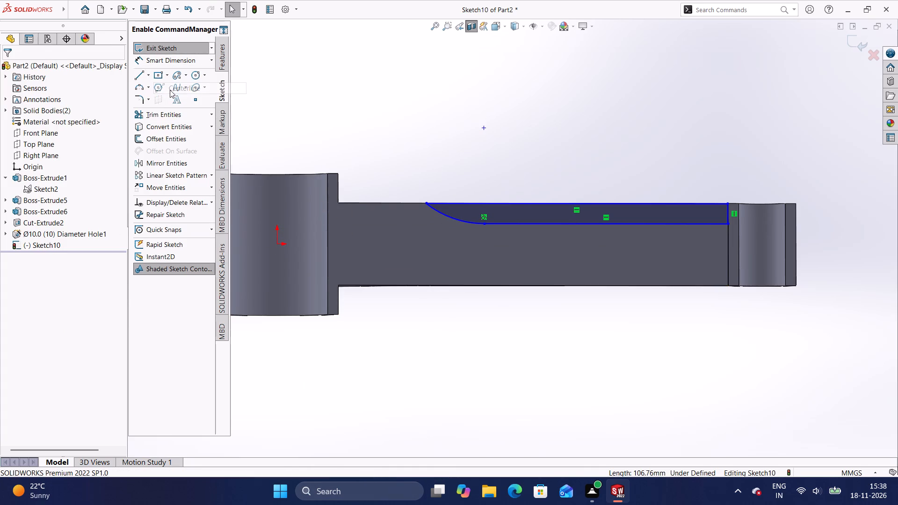
pyautogui.click(277, 245)
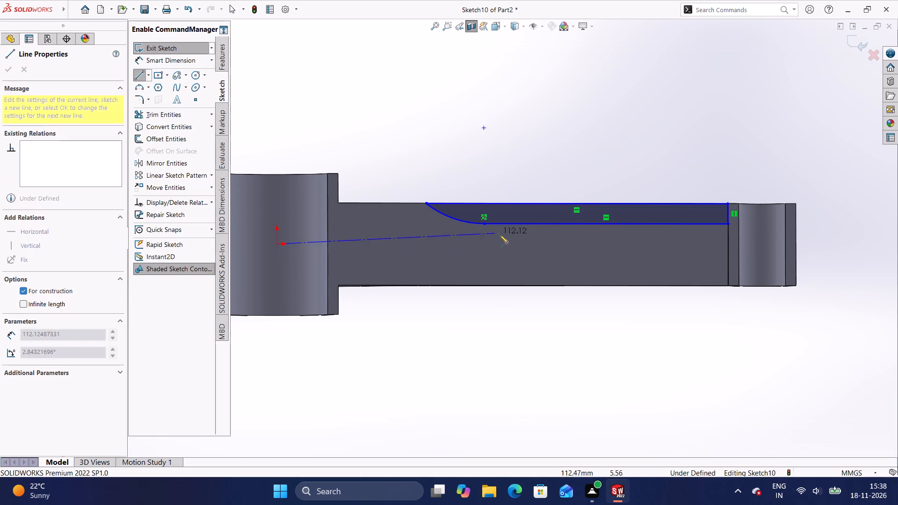
pyautogui.click(544, 244)
pyautogui.press('Escape')
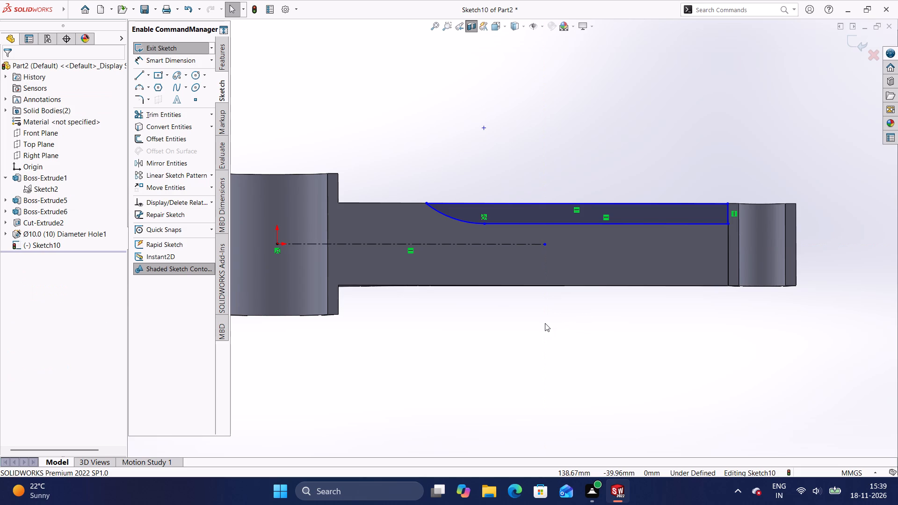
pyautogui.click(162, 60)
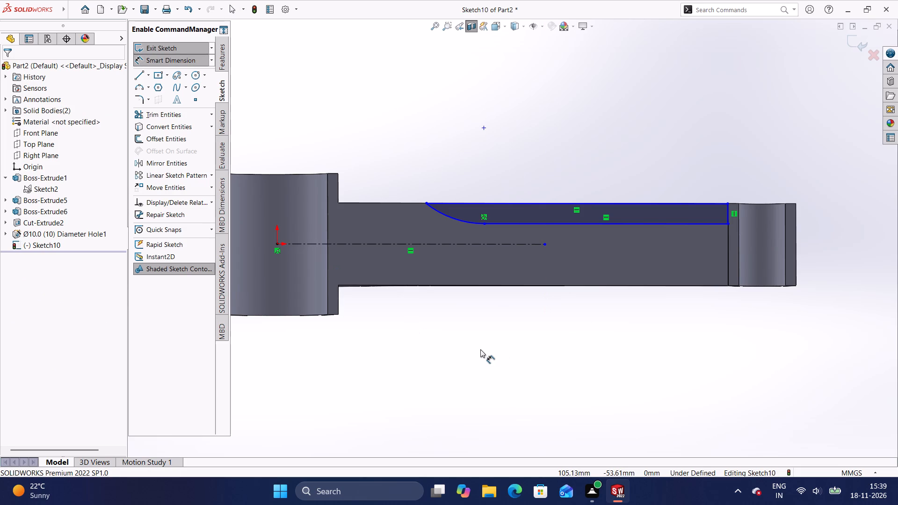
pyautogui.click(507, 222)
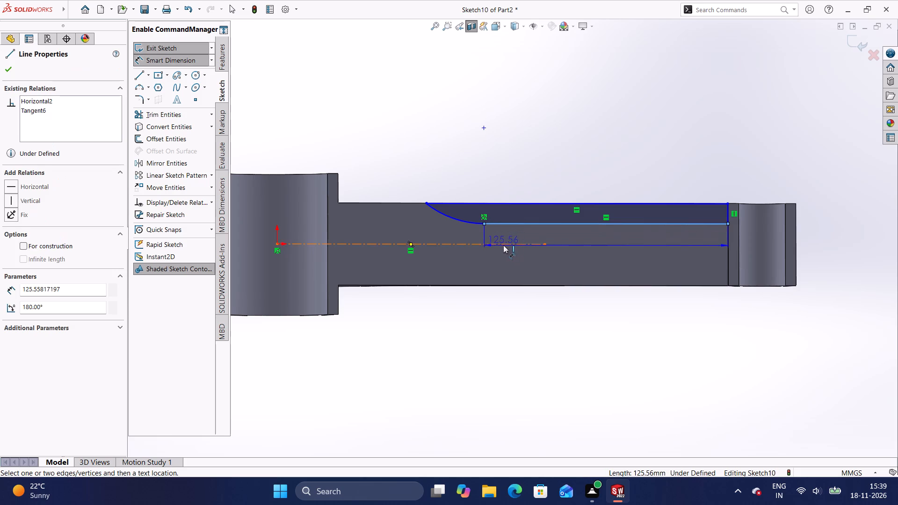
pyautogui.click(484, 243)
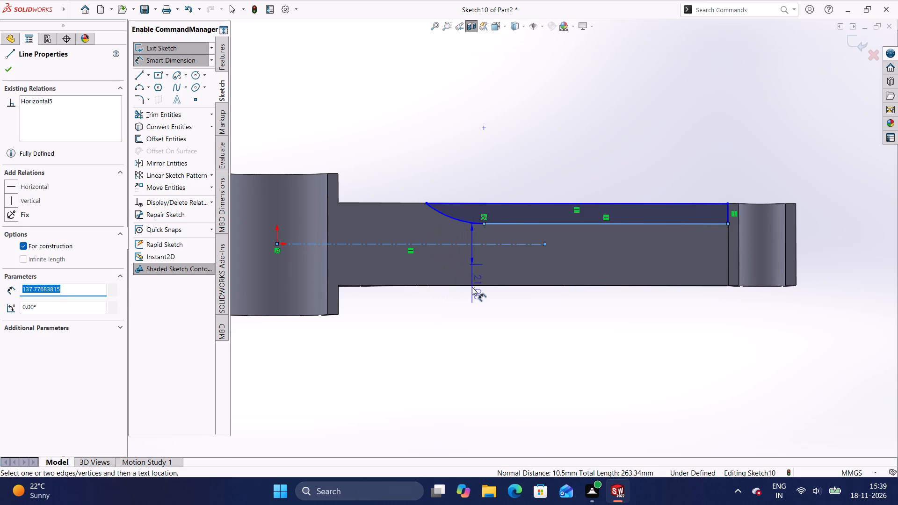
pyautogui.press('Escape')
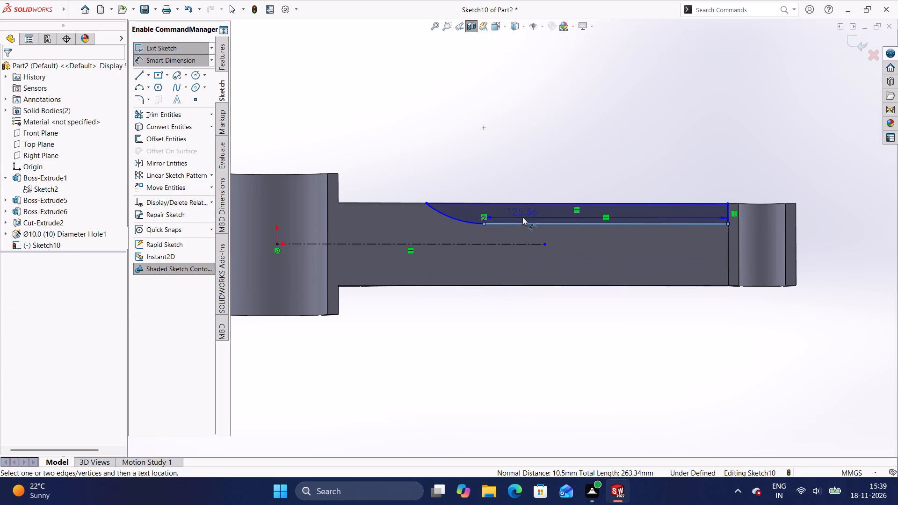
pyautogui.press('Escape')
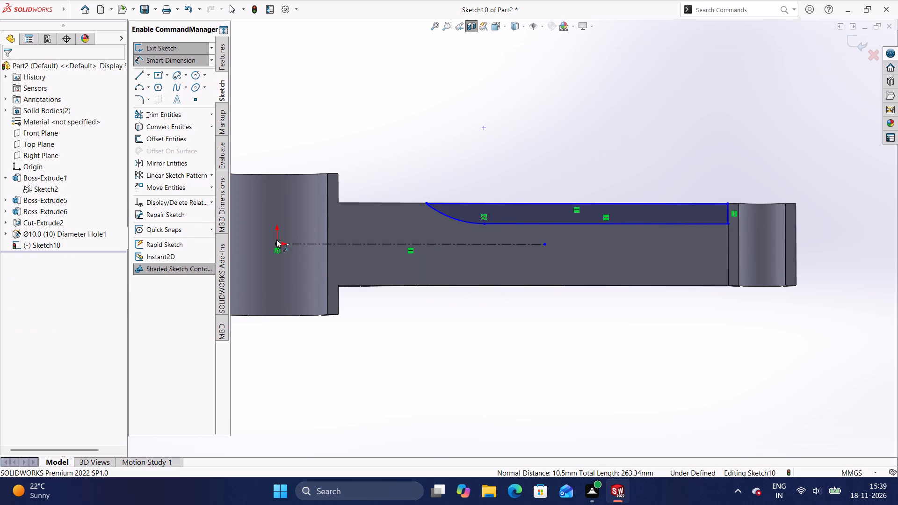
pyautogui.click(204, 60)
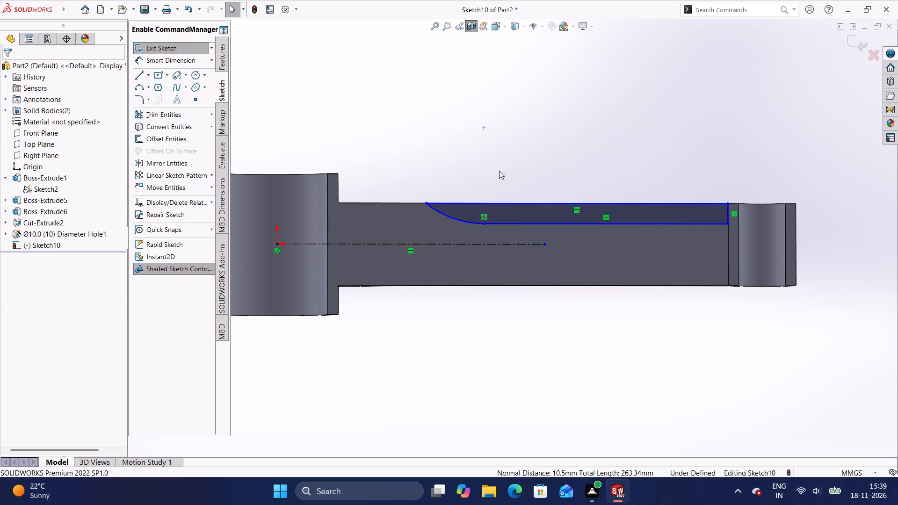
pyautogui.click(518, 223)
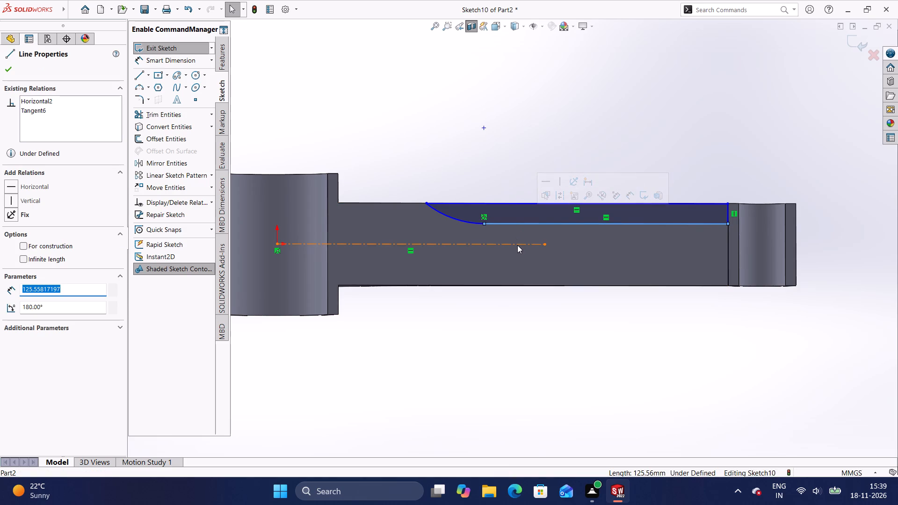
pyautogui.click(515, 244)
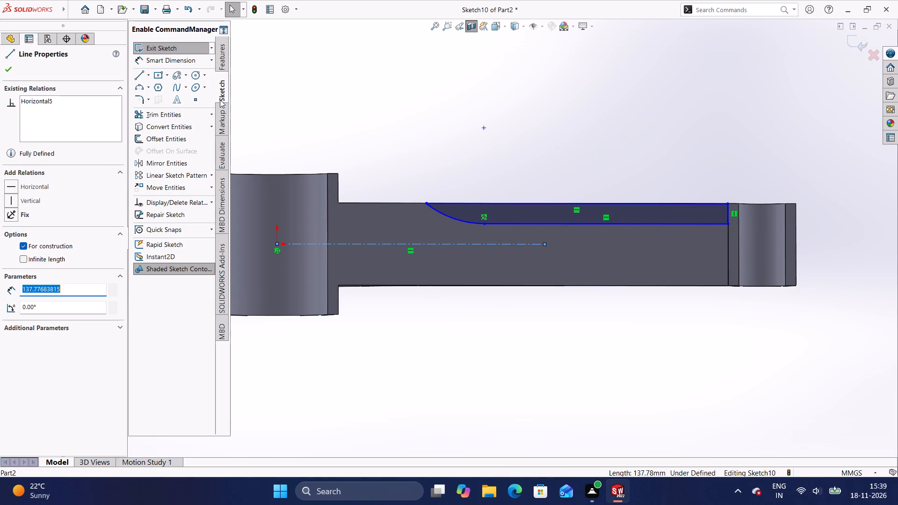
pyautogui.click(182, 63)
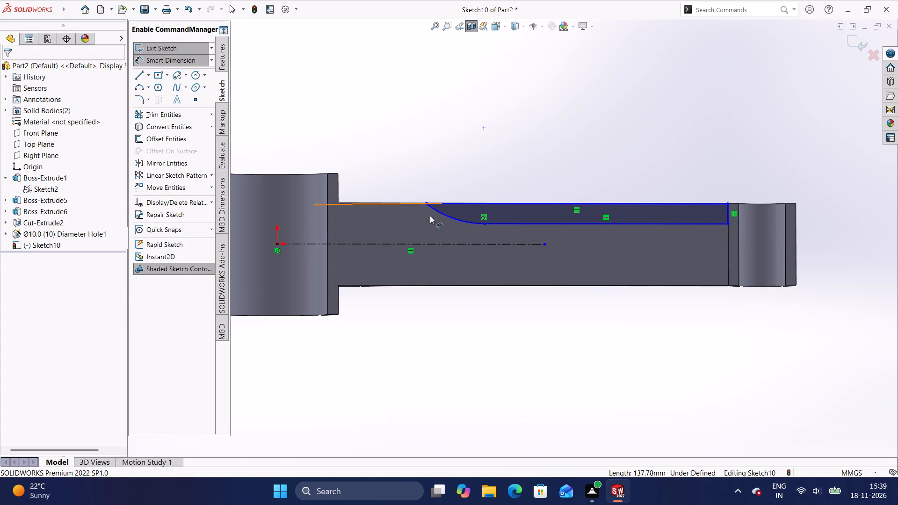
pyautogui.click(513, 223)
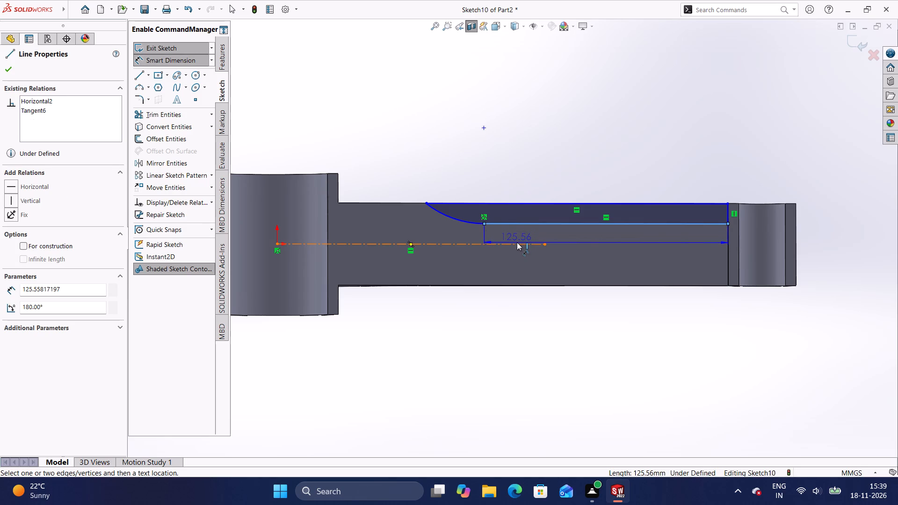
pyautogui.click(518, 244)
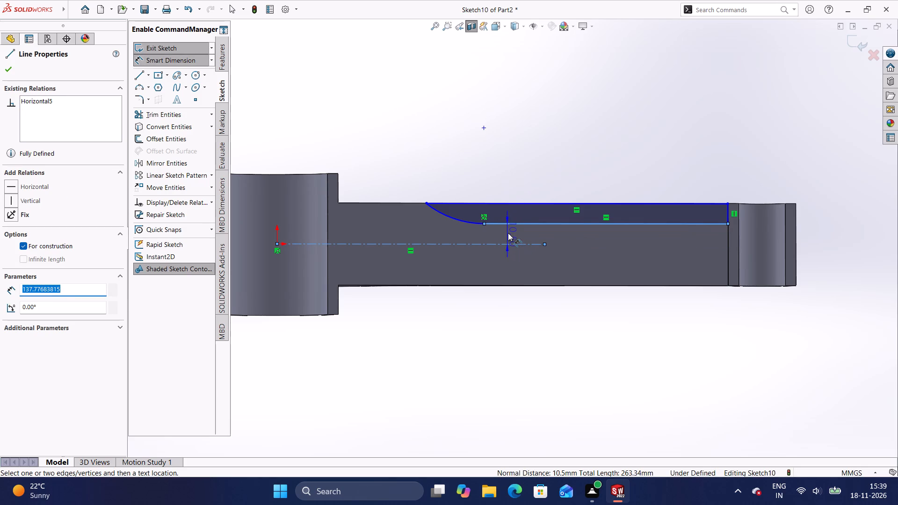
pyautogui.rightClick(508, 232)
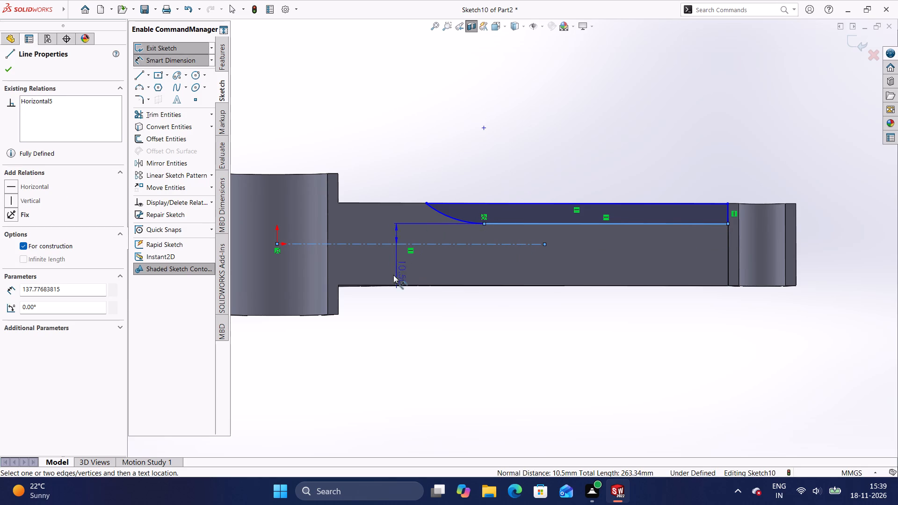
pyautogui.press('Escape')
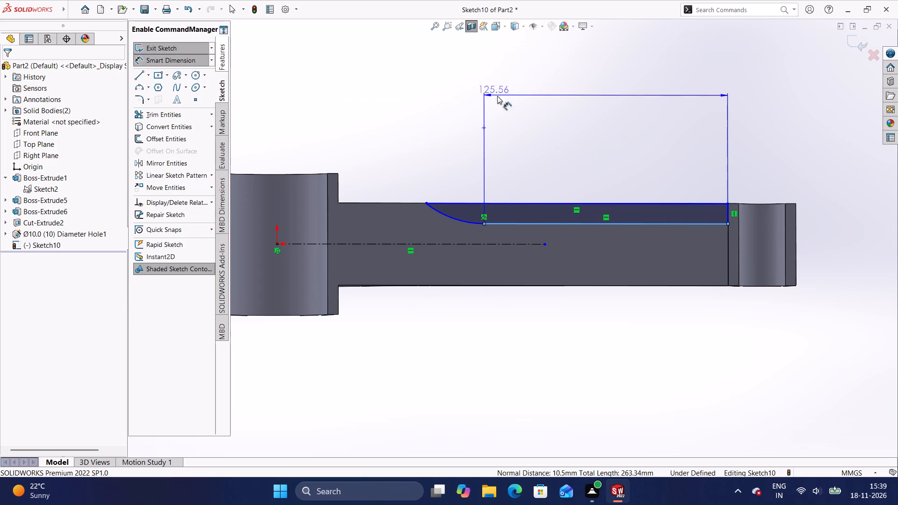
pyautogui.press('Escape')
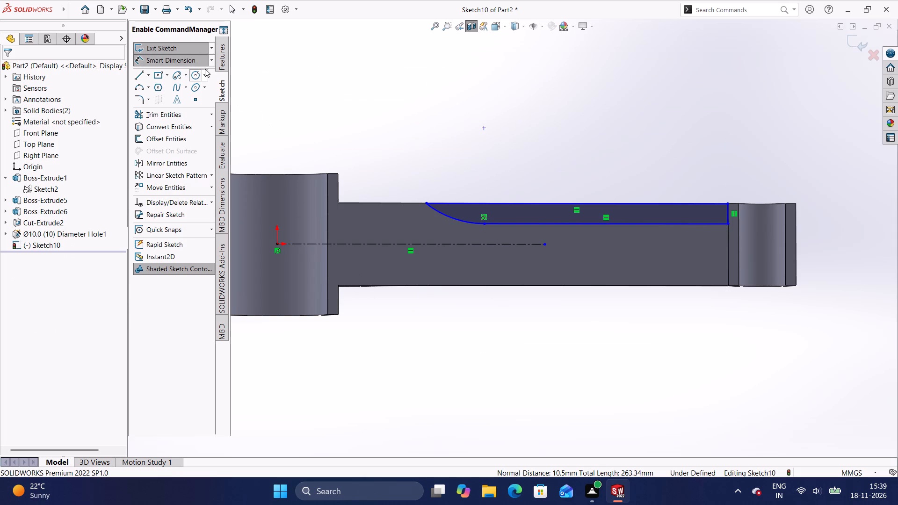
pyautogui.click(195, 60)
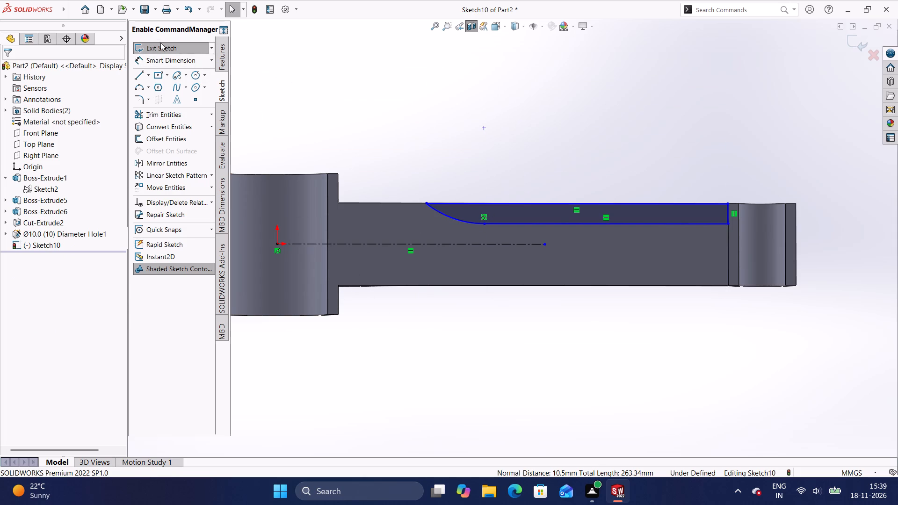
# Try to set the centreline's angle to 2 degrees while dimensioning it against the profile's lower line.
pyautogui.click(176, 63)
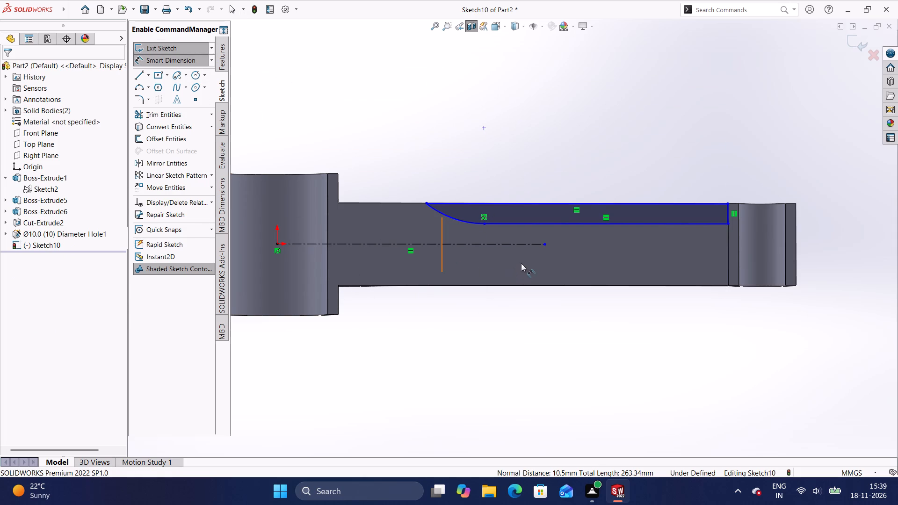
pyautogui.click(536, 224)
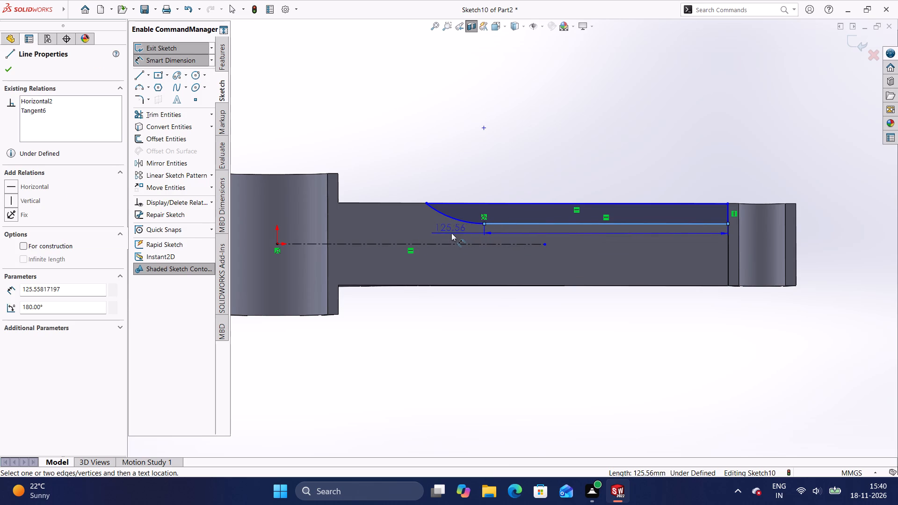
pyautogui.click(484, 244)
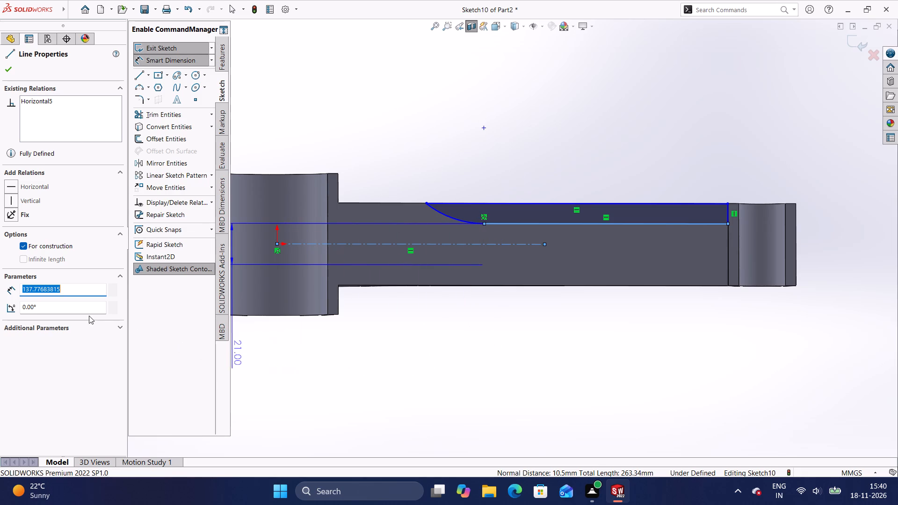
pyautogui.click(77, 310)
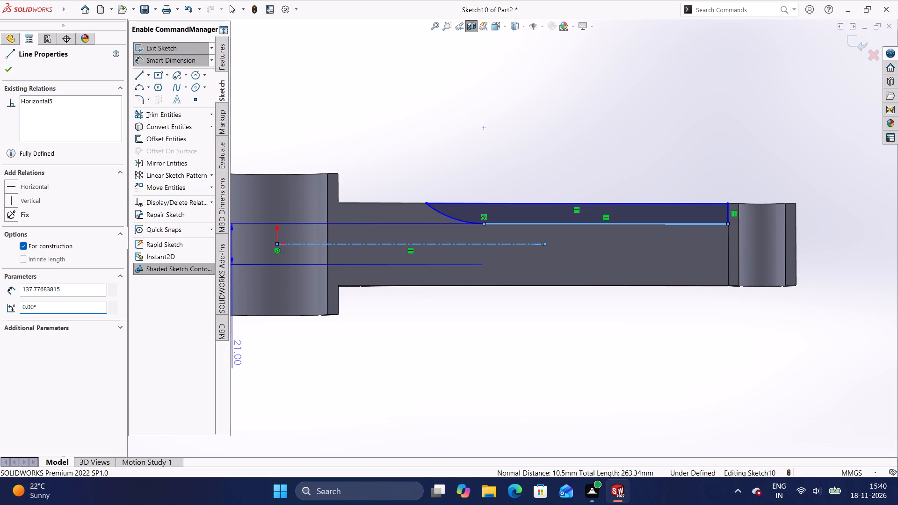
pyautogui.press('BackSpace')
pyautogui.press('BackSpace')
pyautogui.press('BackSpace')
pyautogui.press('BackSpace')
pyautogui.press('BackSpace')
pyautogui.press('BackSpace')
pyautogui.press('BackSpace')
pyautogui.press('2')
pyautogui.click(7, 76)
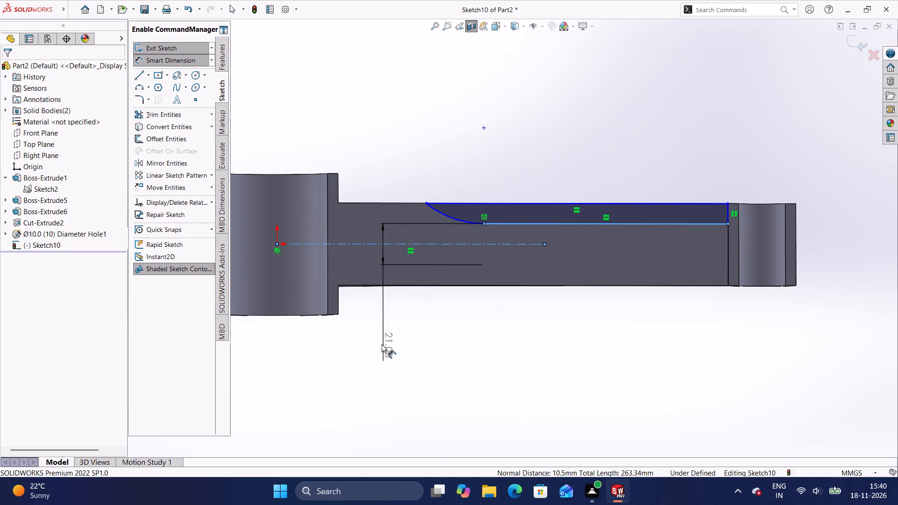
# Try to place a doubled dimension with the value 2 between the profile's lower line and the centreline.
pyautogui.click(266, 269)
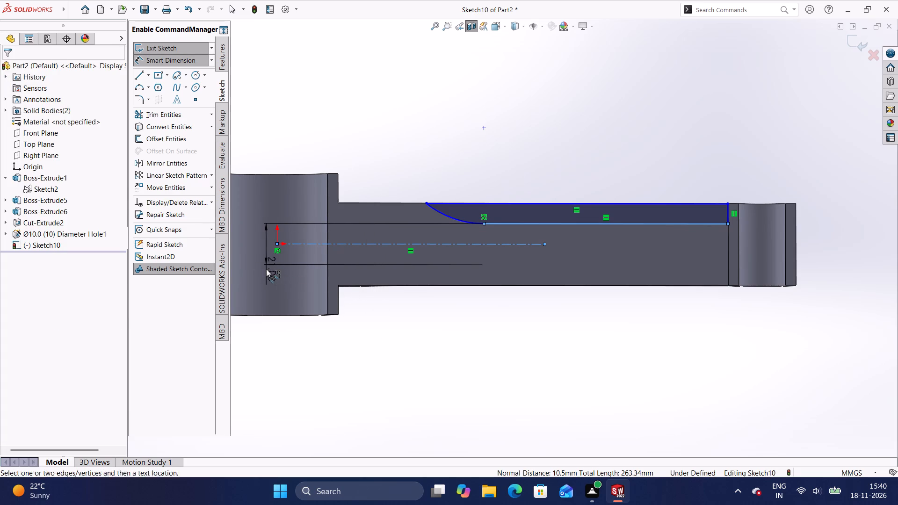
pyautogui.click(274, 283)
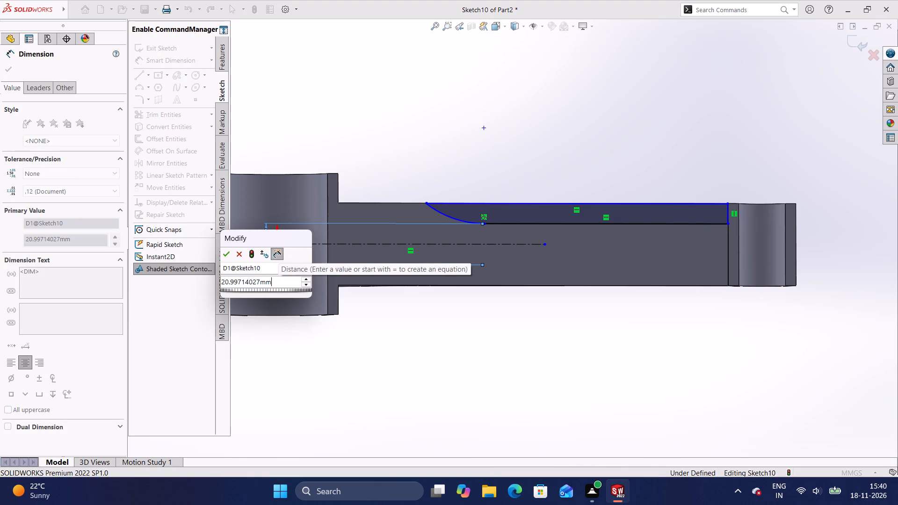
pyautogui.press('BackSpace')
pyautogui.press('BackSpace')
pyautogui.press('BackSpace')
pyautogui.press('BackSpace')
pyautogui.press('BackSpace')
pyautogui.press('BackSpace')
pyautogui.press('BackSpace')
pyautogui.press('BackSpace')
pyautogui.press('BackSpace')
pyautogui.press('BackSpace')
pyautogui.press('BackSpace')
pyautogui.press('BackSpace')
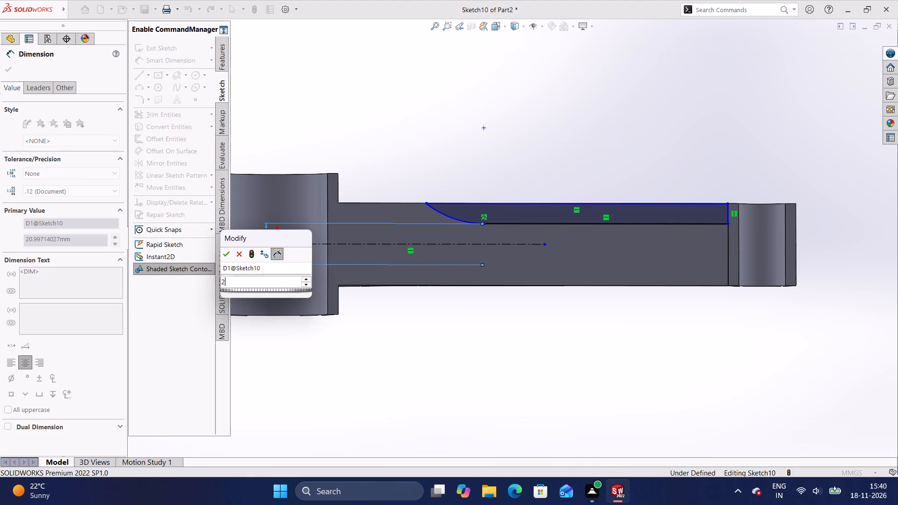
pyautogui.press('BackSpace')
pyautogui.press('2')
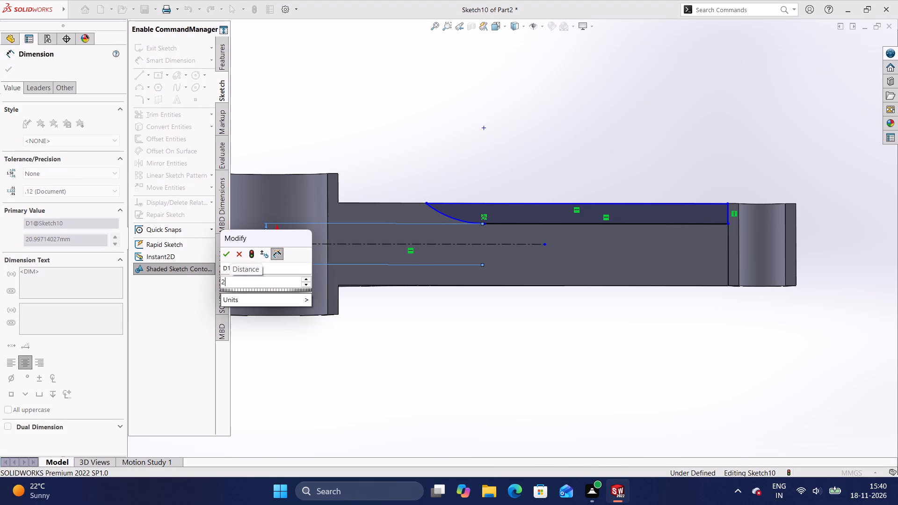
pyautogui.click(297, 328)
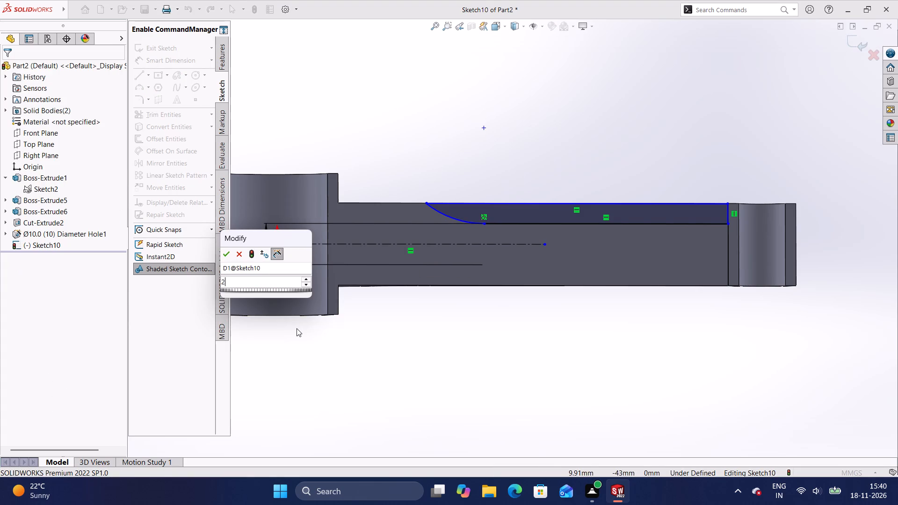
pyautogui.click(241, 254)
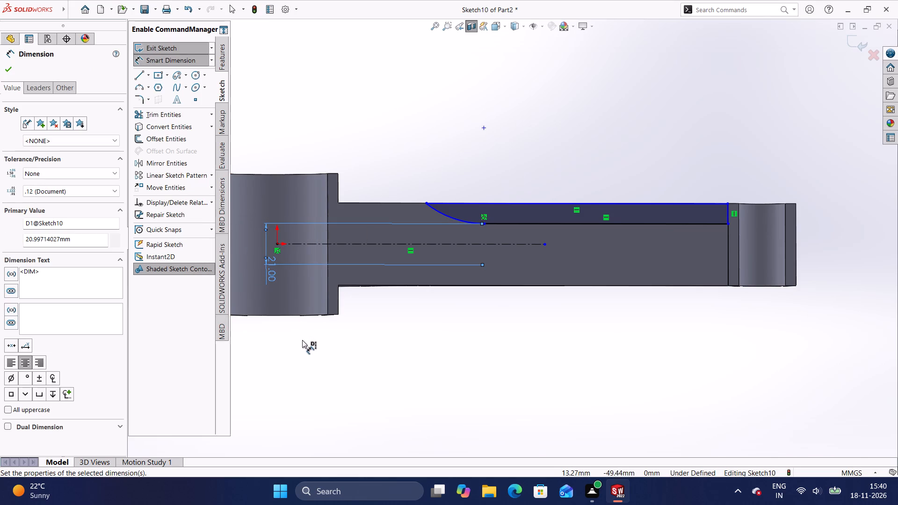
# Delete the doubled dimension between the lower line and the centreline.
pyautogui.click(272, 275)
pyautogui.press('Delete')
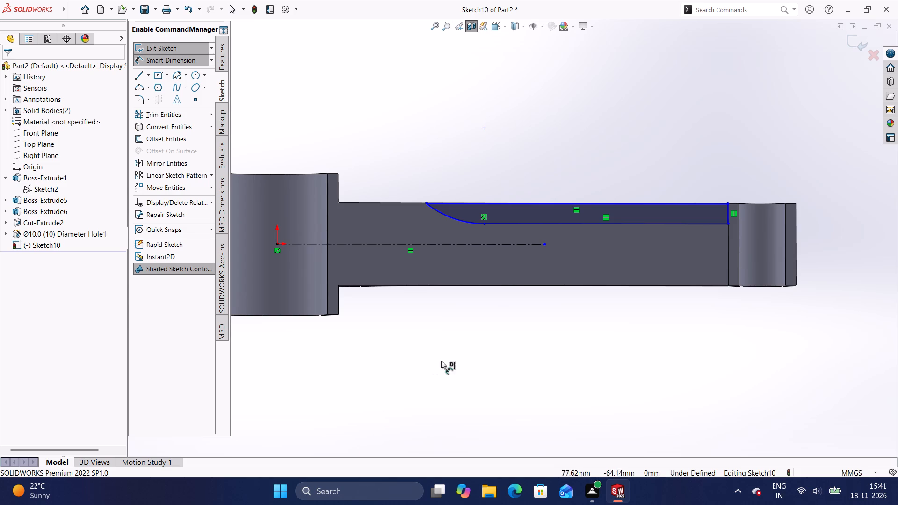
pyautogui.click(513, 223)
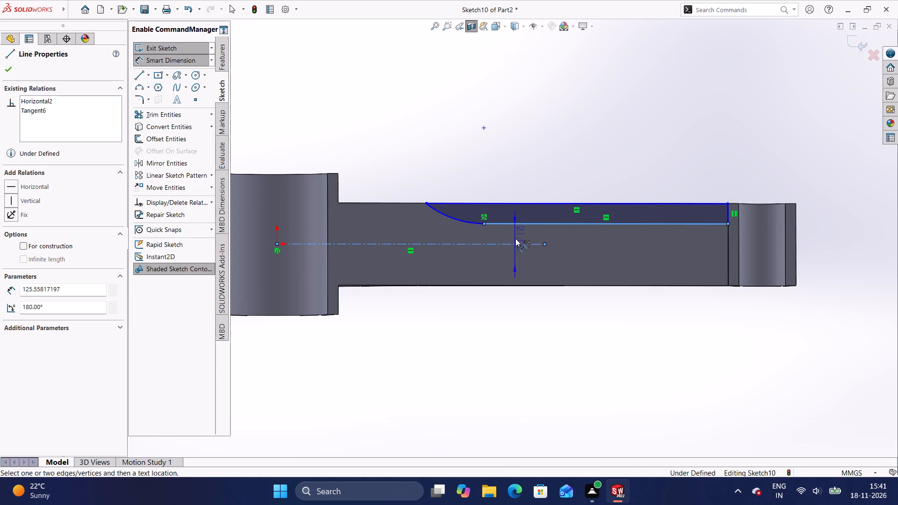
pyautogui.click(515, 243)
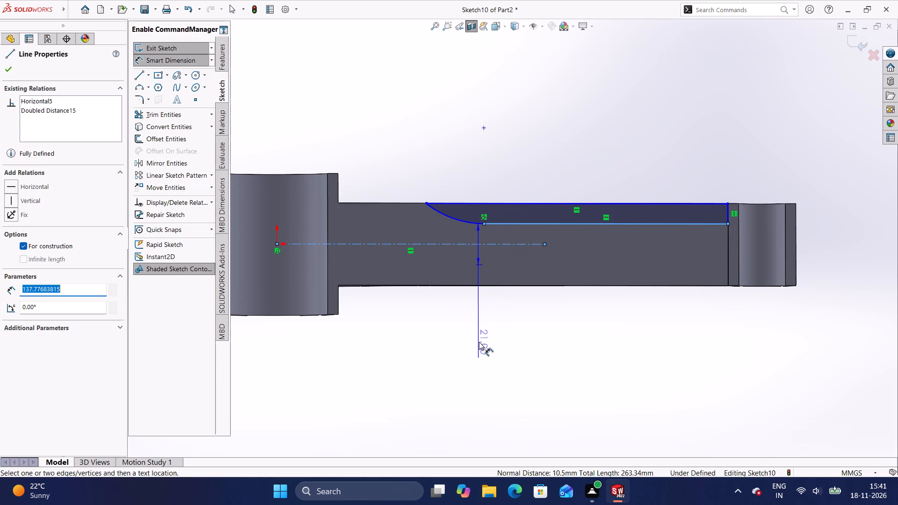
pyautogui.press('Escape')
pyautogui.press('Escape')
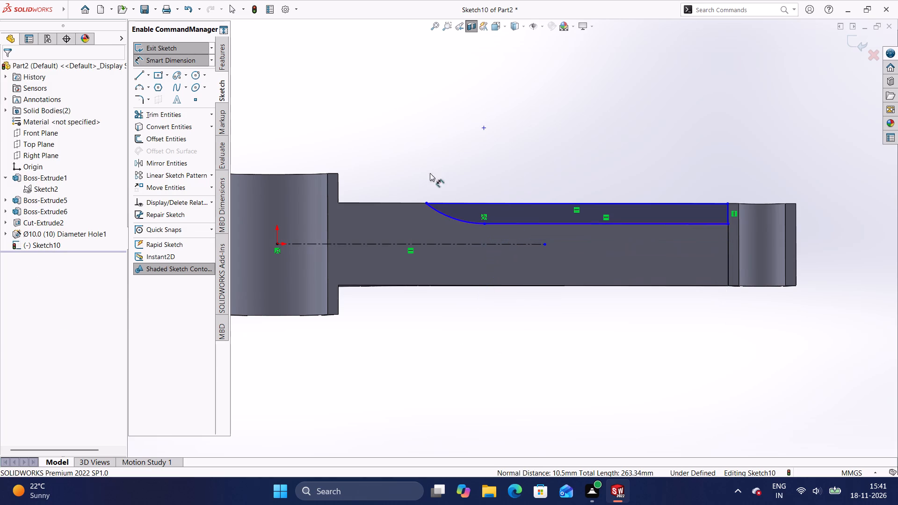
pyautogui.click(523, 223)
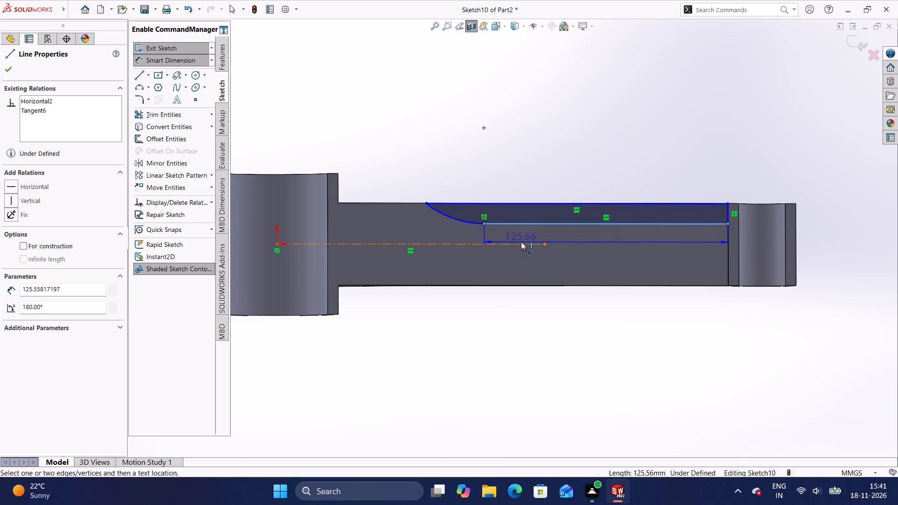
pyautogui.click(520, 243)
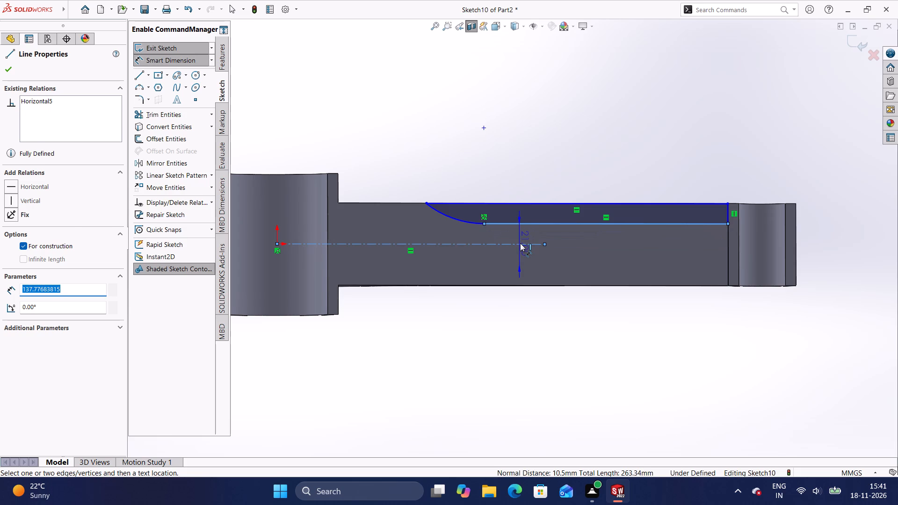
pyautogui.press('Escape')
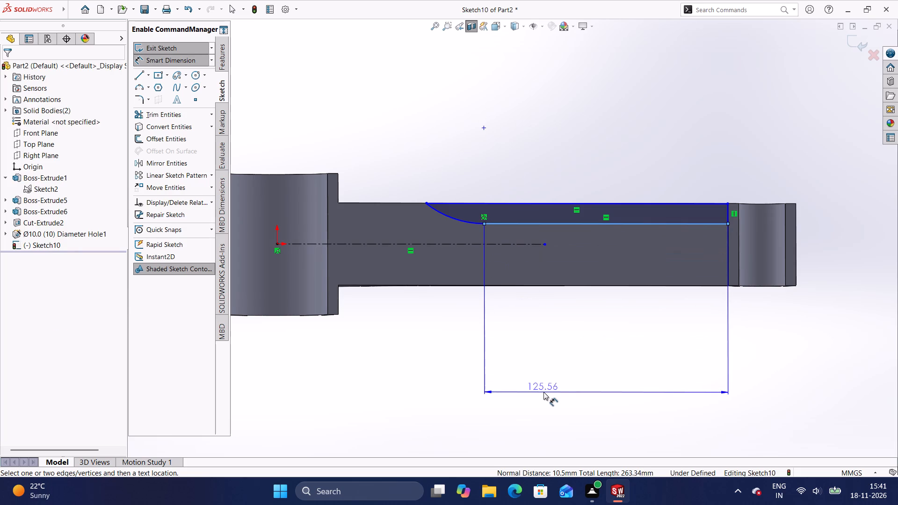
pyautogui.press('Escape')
# Undo the recent sketch changes, including the whole arc-ended profile, back to only the shorter centreline from the origin.
pyautogui.hotkey('ctrl', 'z')
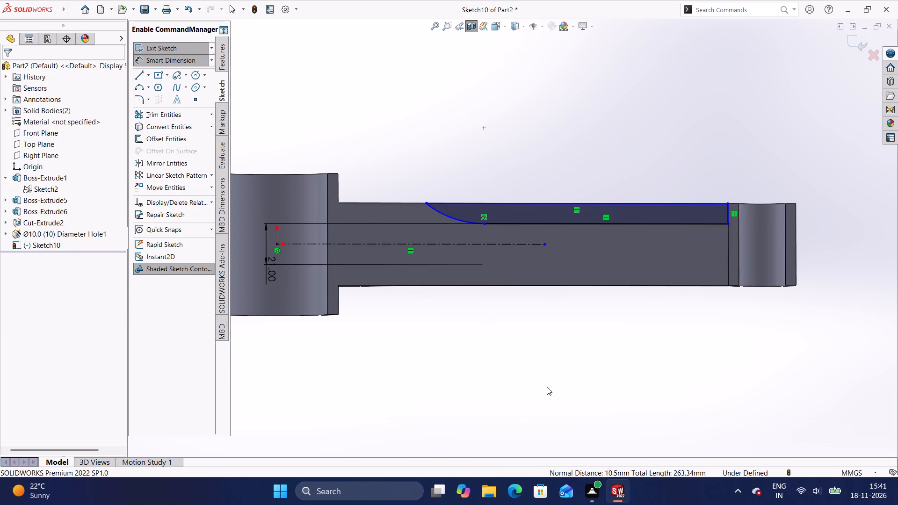
pyautogui.hotkey('ctrl', 'z')
pyautogui.hotkey('ctrl', 'z')
pyautogui.hotkey('ctrl', 'z')
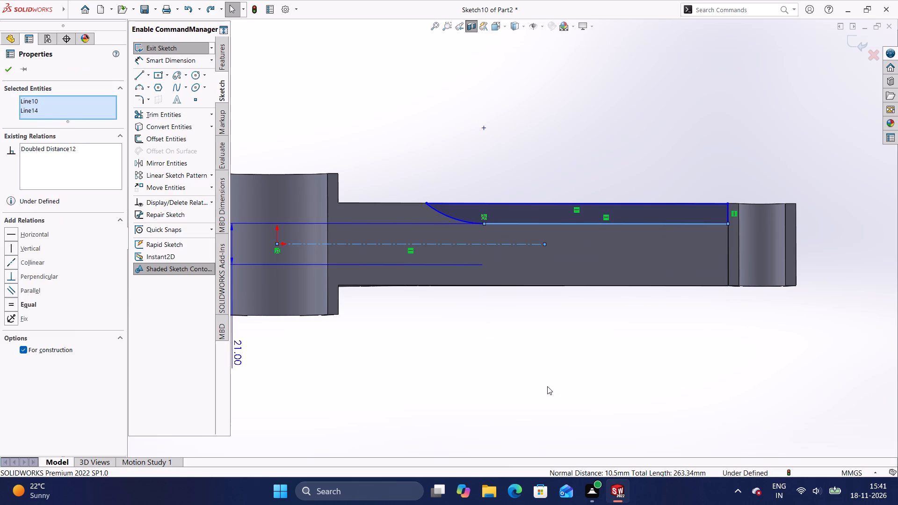
pyautogui.hotkey('ctrl', 'z')
pyautogui.hotkey('ctrl', 'z')
pyautogui.hotkey('ctrl', 'z')
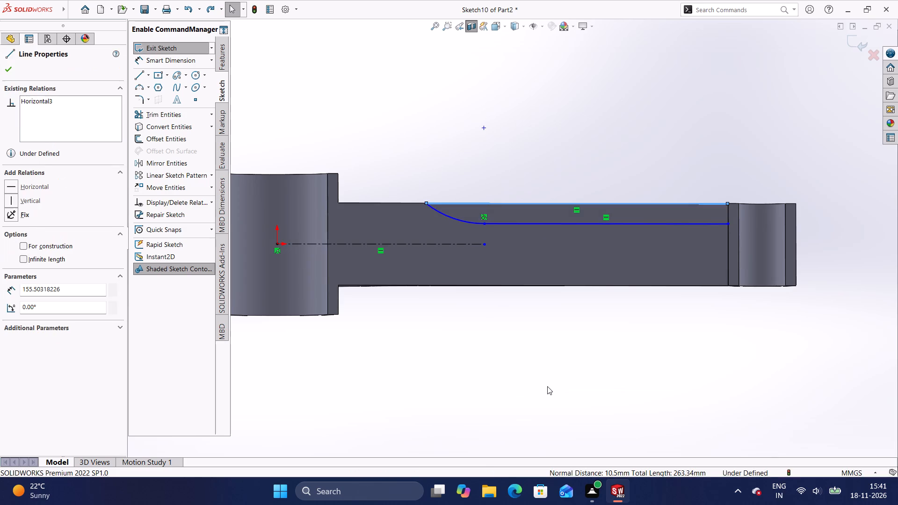
pyautogui.hotkey('ctrl', 'z')
pyautogui.hotkey('ctrl', 'z')
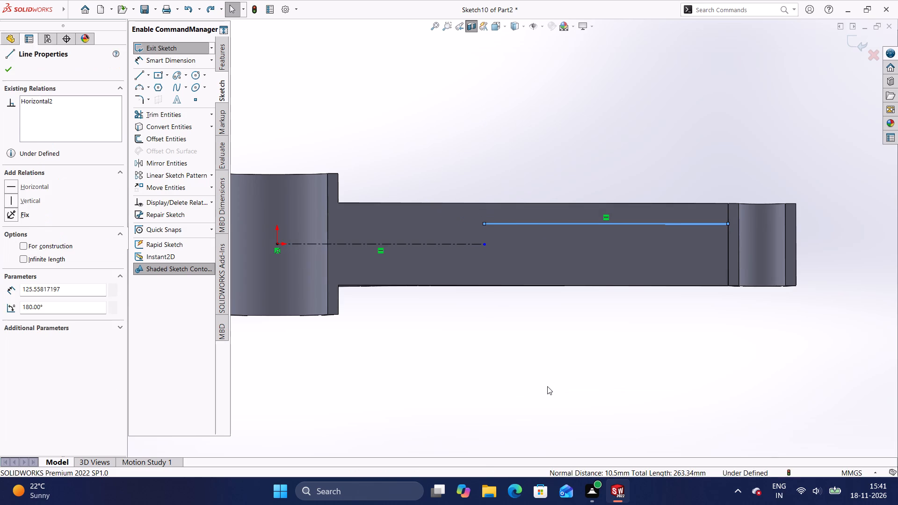
pyautogui.hotkey('ctrl', 'z')
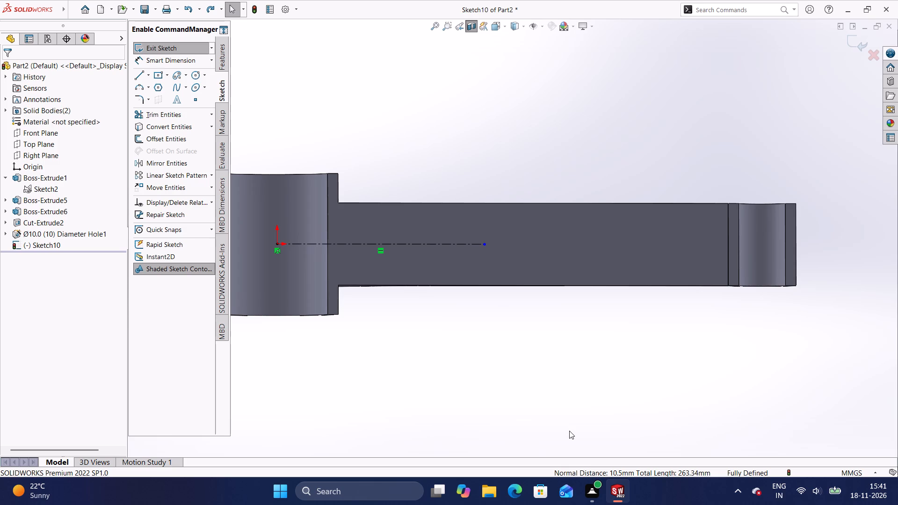
# Sketch a closed arm profile: sloping lower line about 119 mm long, tangent arc to the upper edge, horizontal top line and vertical end about 13 mm high.
pyautogui.click(139, 74)
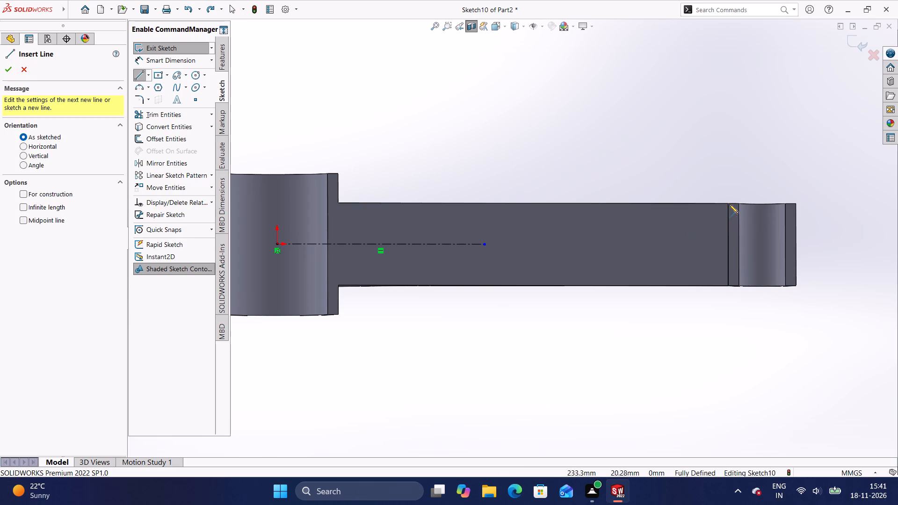
pyautogui.click(729, 229)
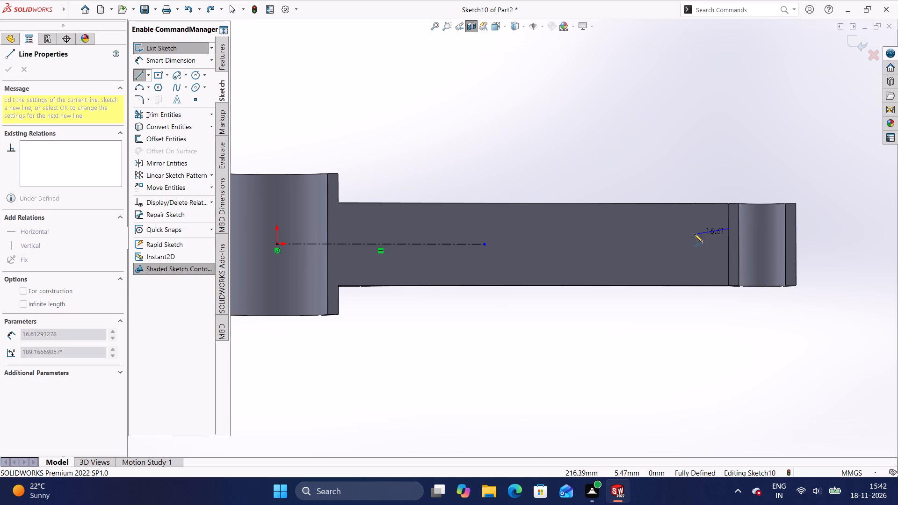
pyautogui.click(499, 220)
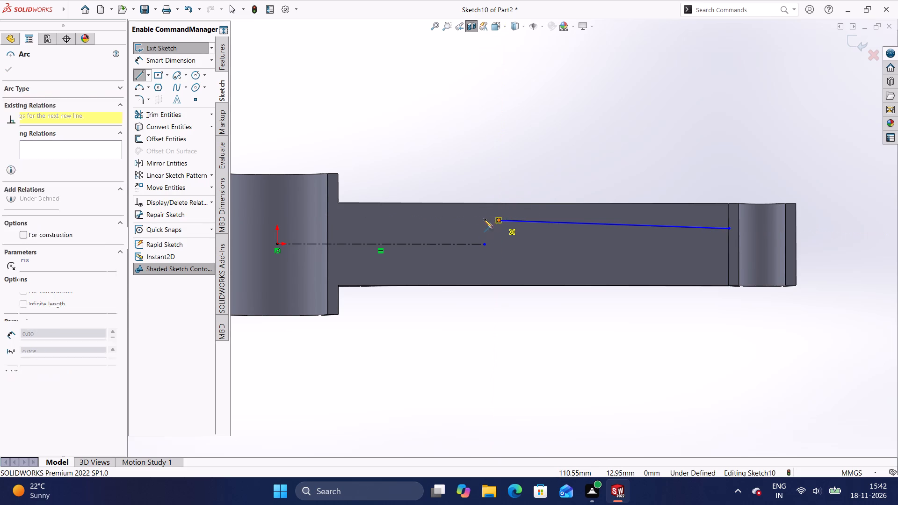
pyautogui.click(439, 203)
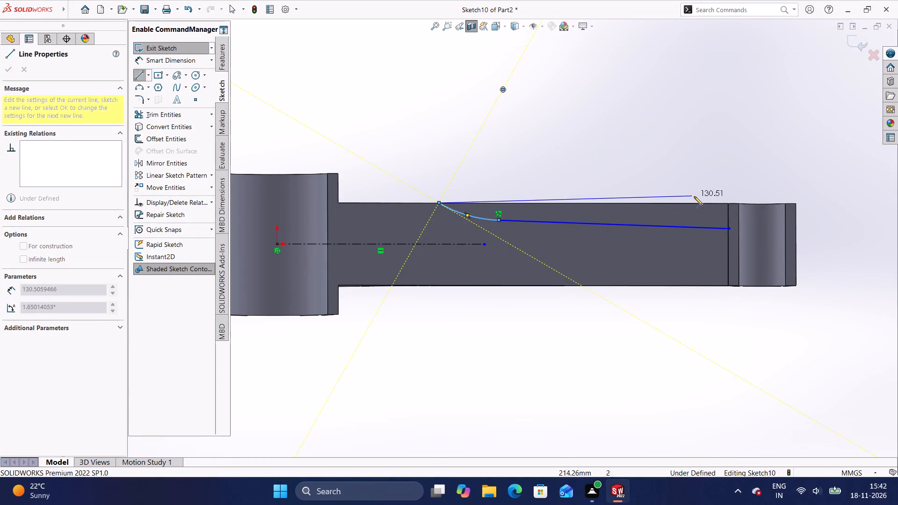
pyautogui.click(727, 203)
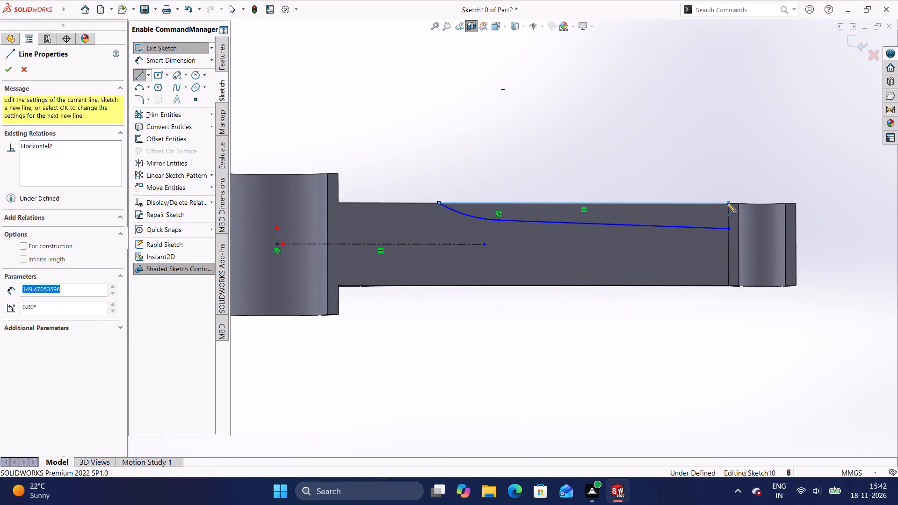
pyautogui.click(730, 229)
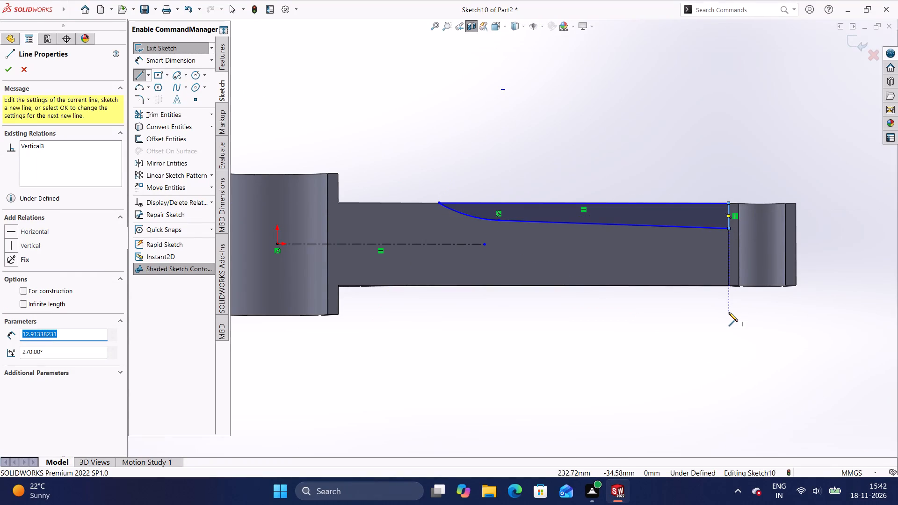
pyautogui.press('Escape')
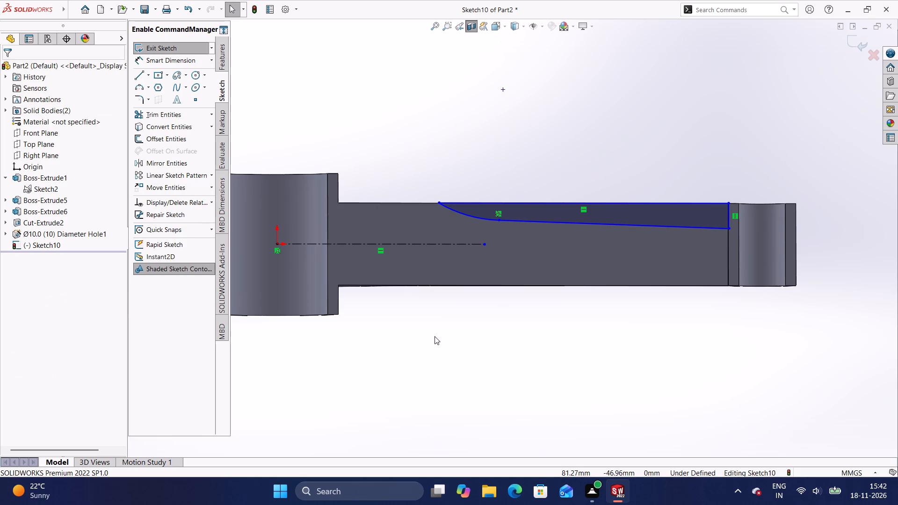
# Dimension the angle between the profile's sloping lower line and the centreline as 2°.
pyautogui.click(158, 60)
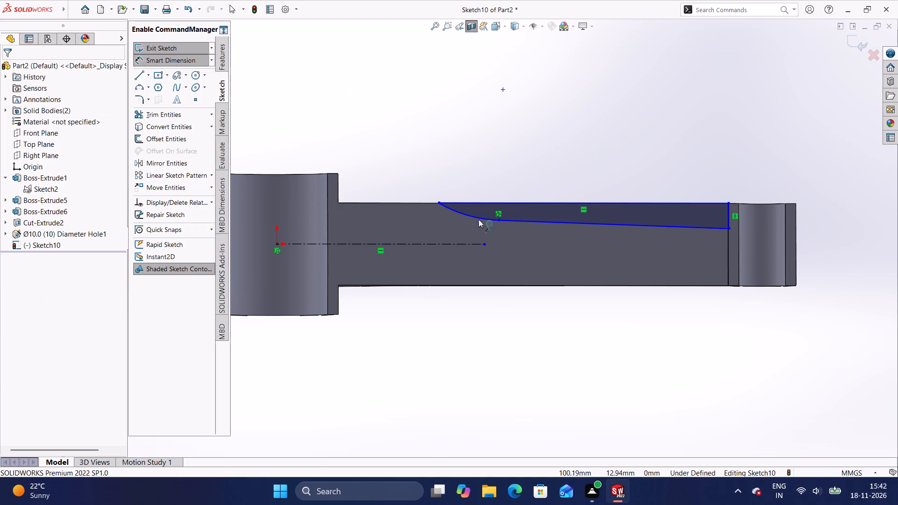
pyautogui.click(510, 219)
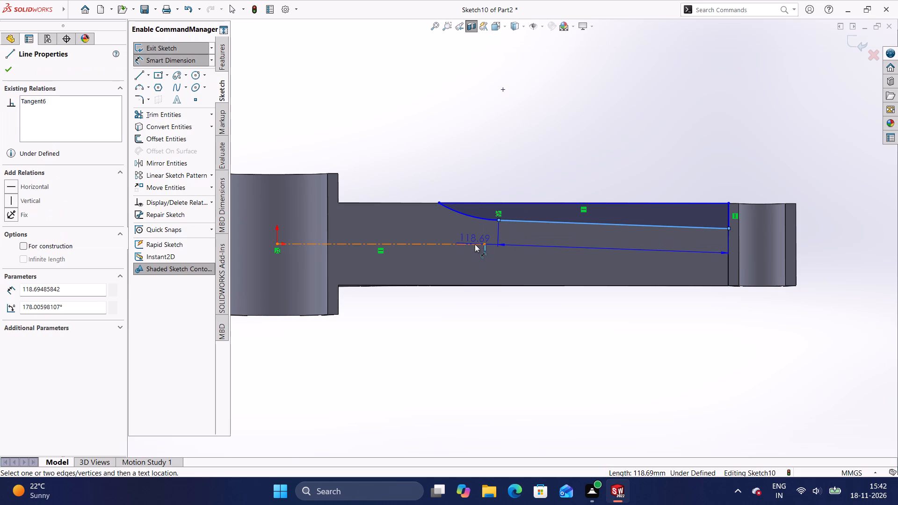
pyautogui.click(474, 244)
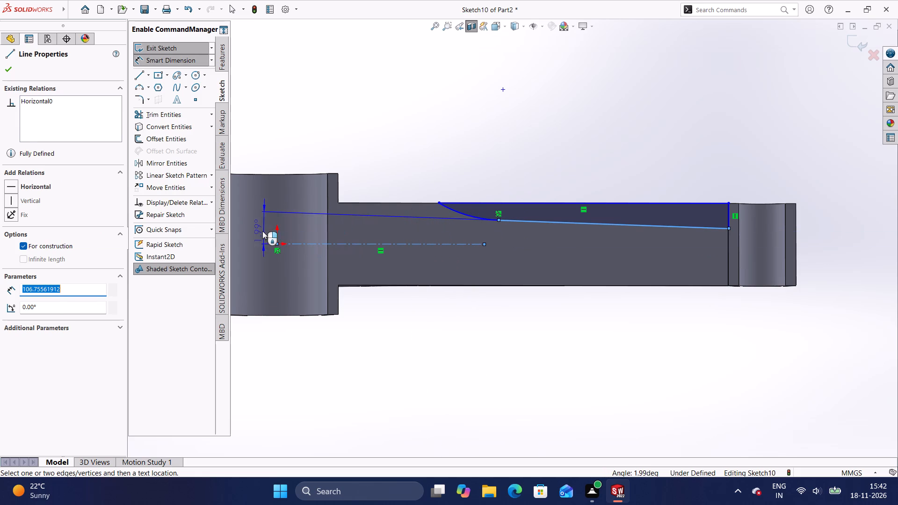
pyautogui.click(259, 231)
pyautogui.press('BackSpace')
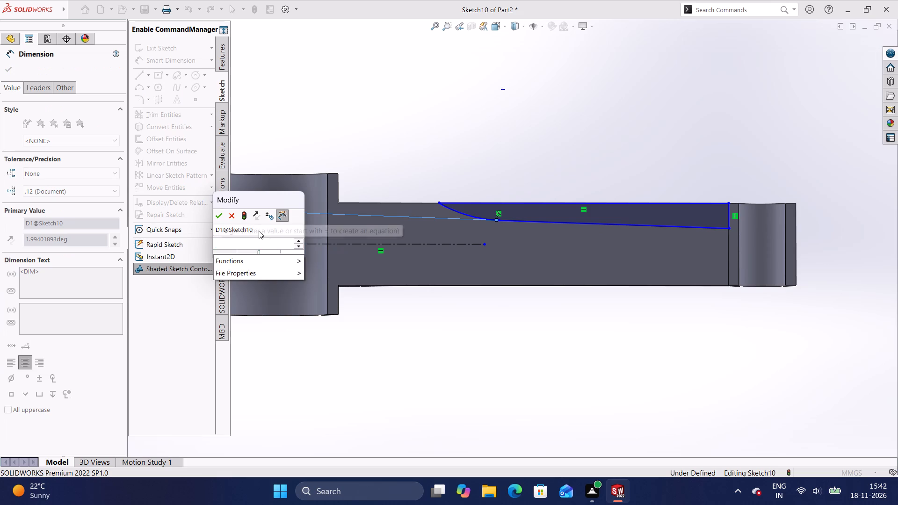
pyautogui.press('2')
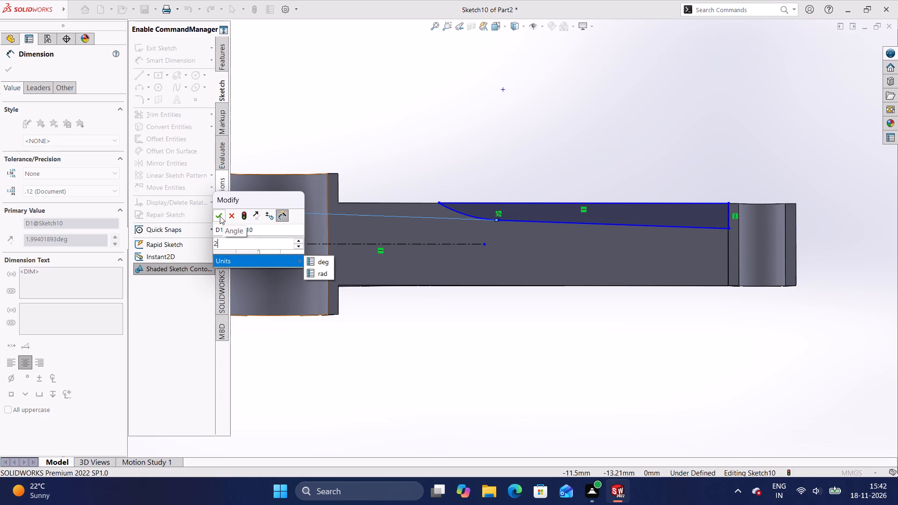
pyautogui.click(220, 216)
pyautogui.click(476, 337)
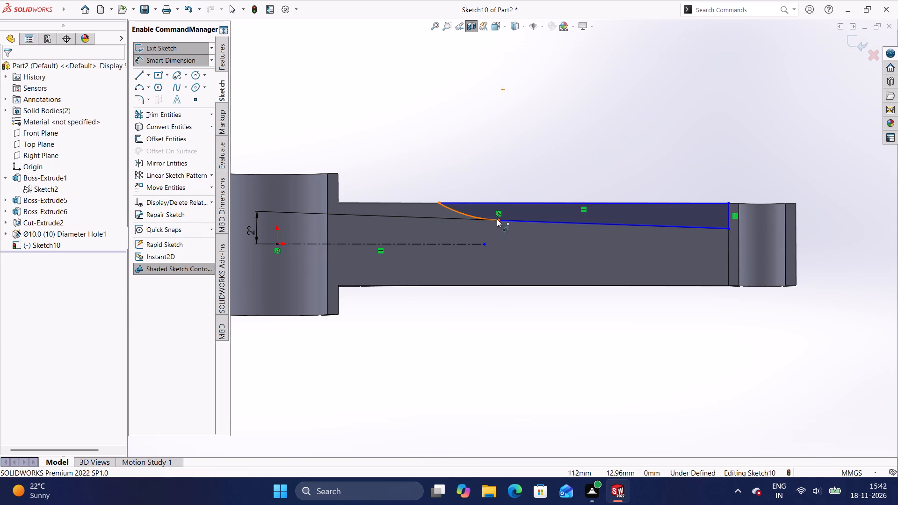
# Dimension the profile's tangent arc with a radius of 78 mm.
pyautogui.click(464, 214)
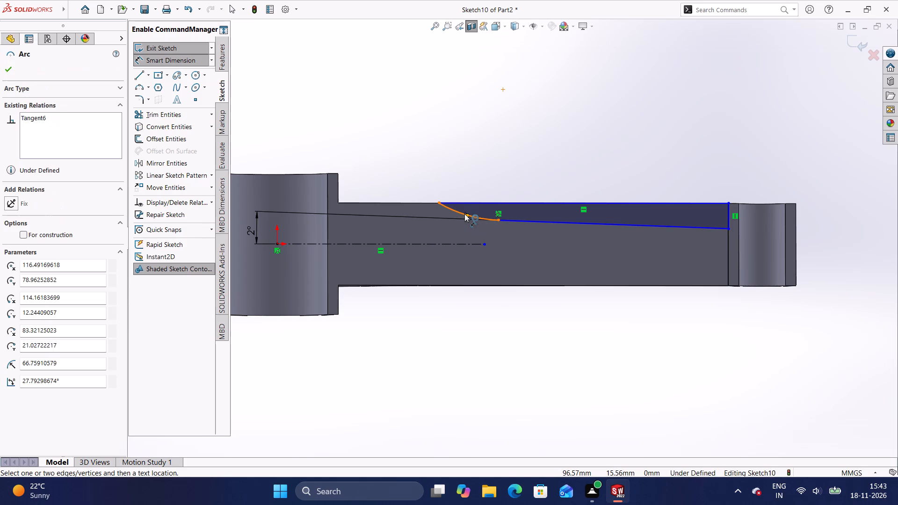
pyautogui.click(479, 163)
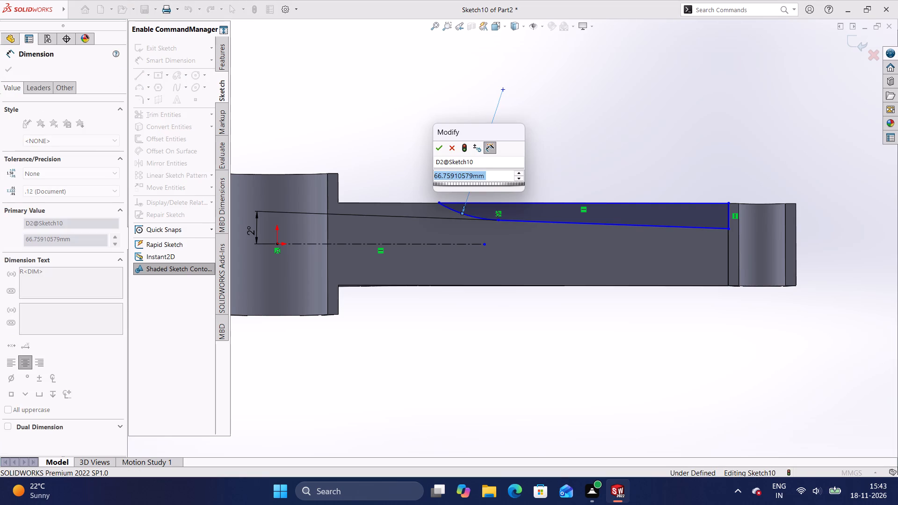
pyautogui.press('BackSpace')
pyautogui.press('7')
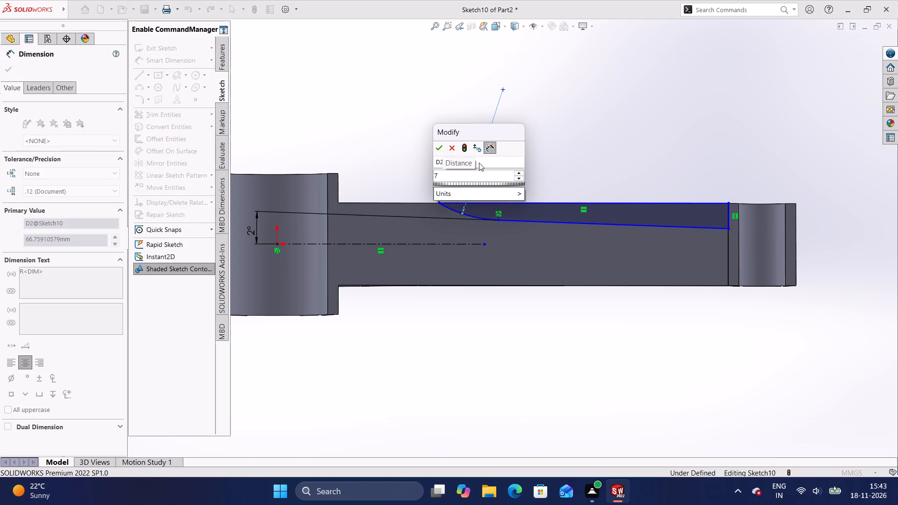
pyautogui.press('8')
pyautogui.press('Return')
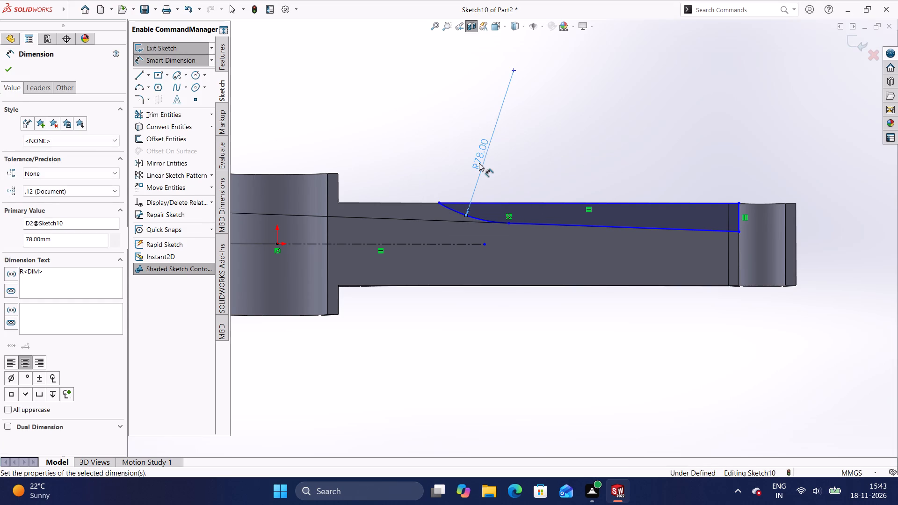
pyautogui.click(527, 159)
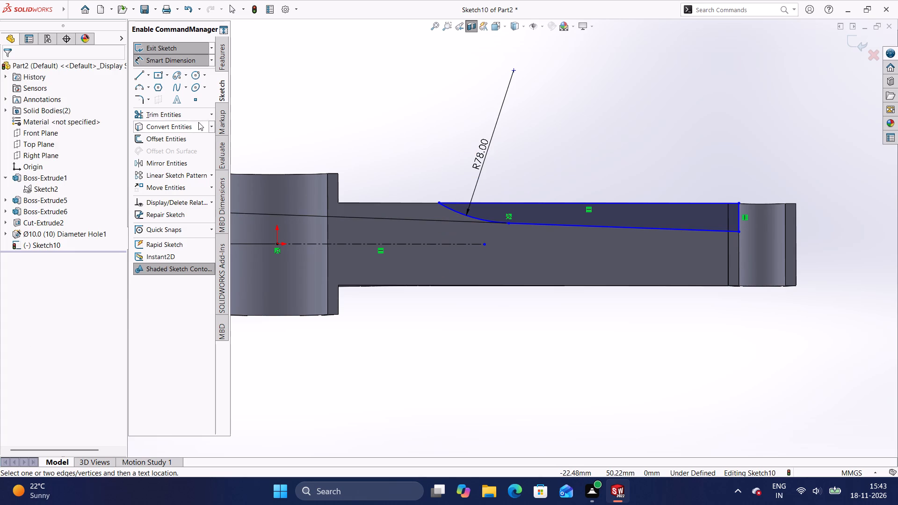
# Dimension the vertical distance from the centreline's endpoint to the lower corner of the profile's vertical end as 9 mm.
pyautogui.click(485, 244)
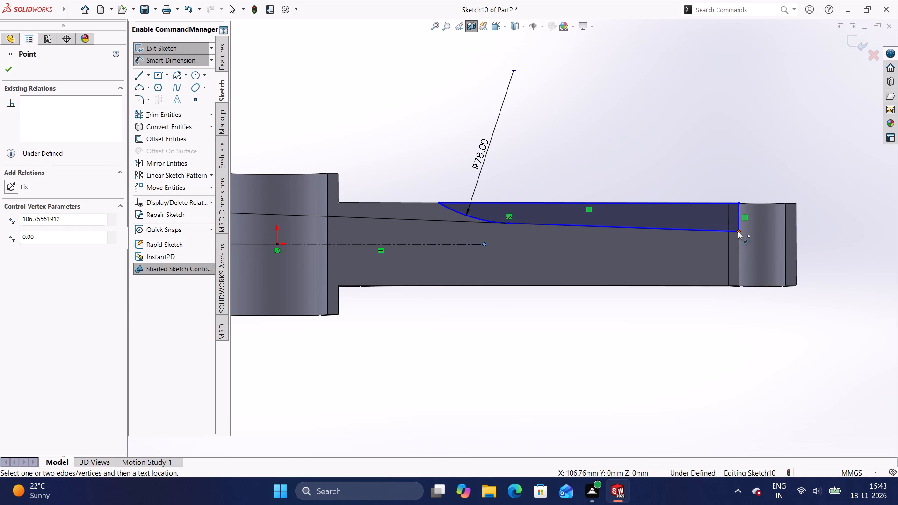
pyautogui.click(738, 231)
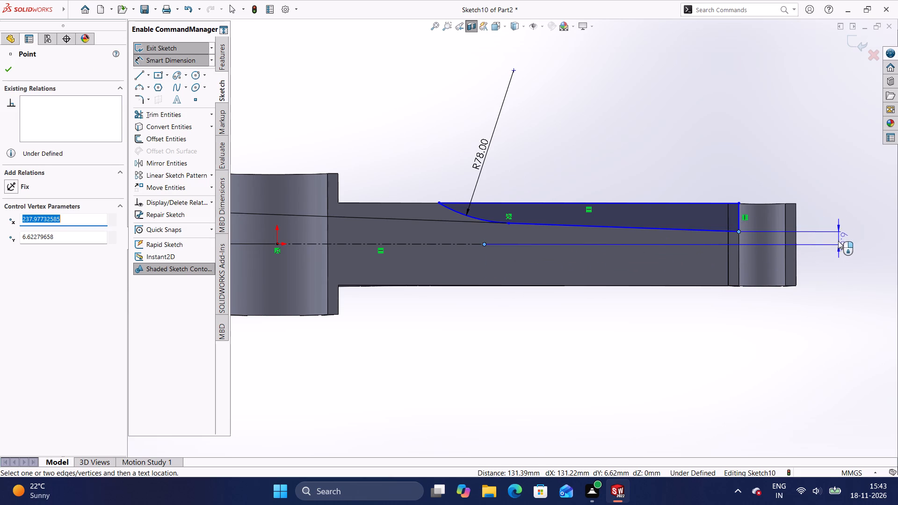
pyautogui.click(838, 239)
pyautogui.press('BackSpace')
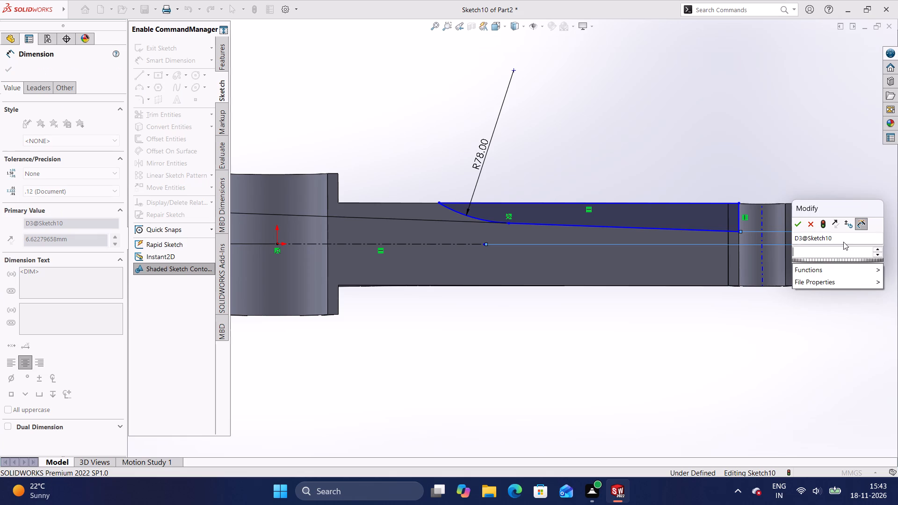
pyautogui.press('9')
pyautogui.press('Return')
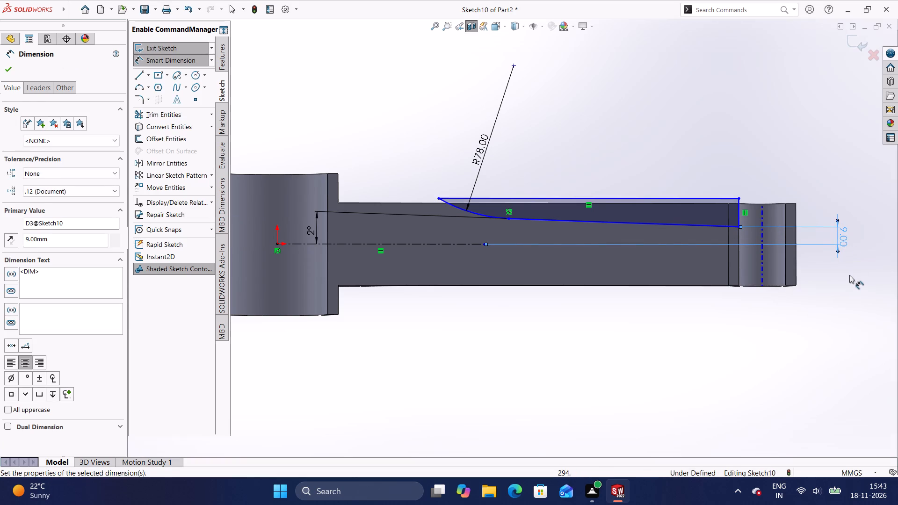
pyautogui.click(849, 276)
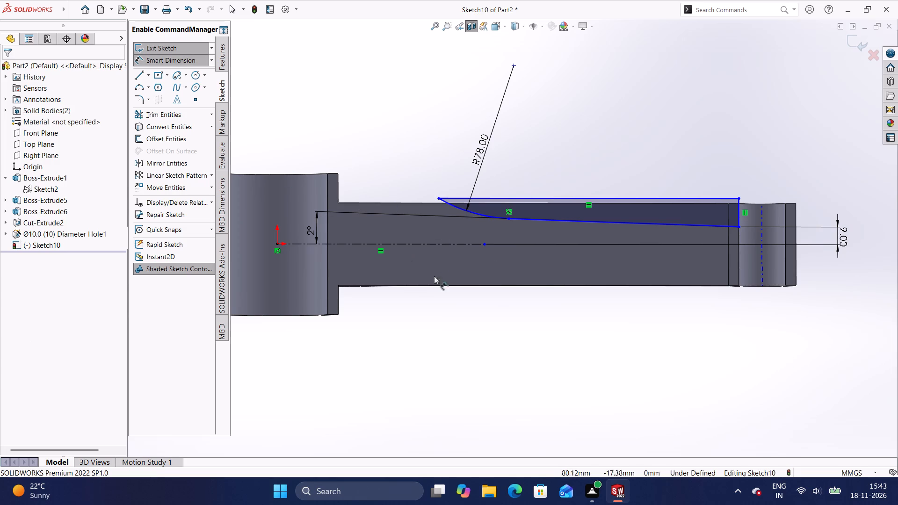
# Dimension the horizontal distance from the origin to the arc's upper endpoint as 87 mm.
pyautogui.click(438, 197)
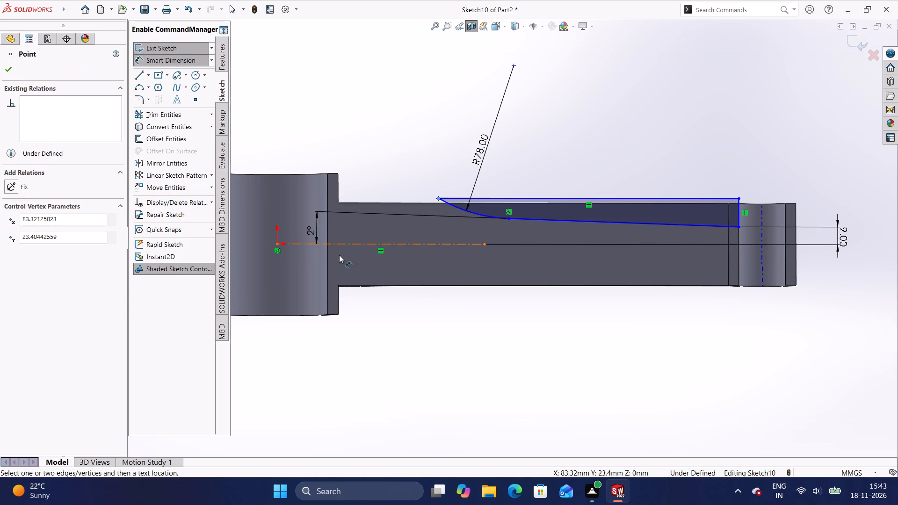
pyautogui.click(277, 244)
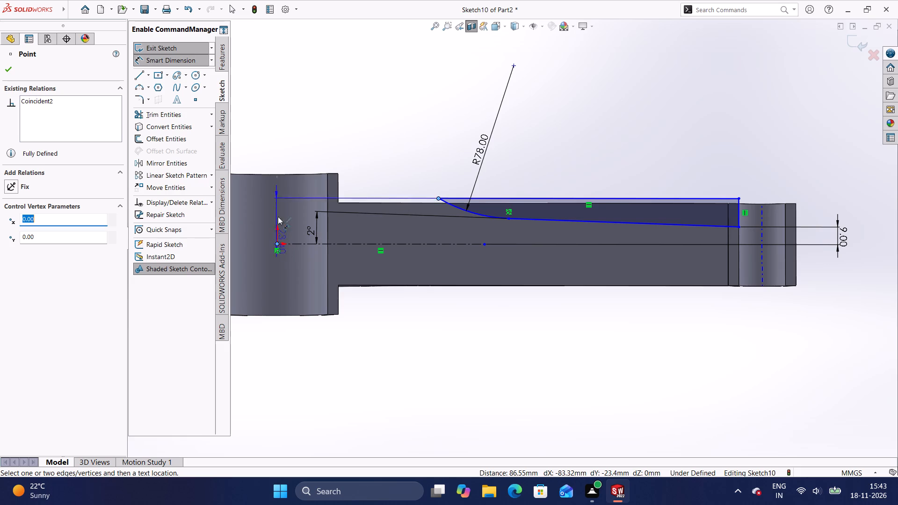
pyautogui.click(311, 106)
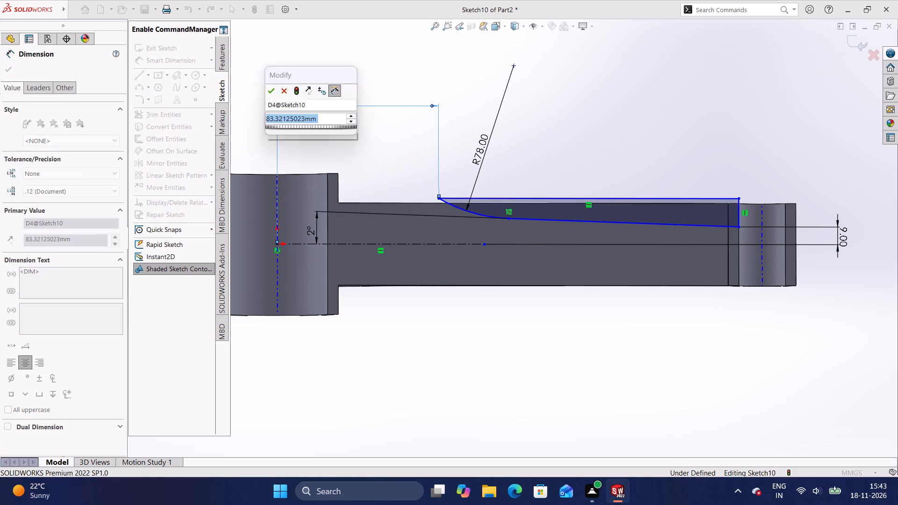
pyautogui.press('BackSpace')
pyautogui.write('87')
pyautogui.press('Return')
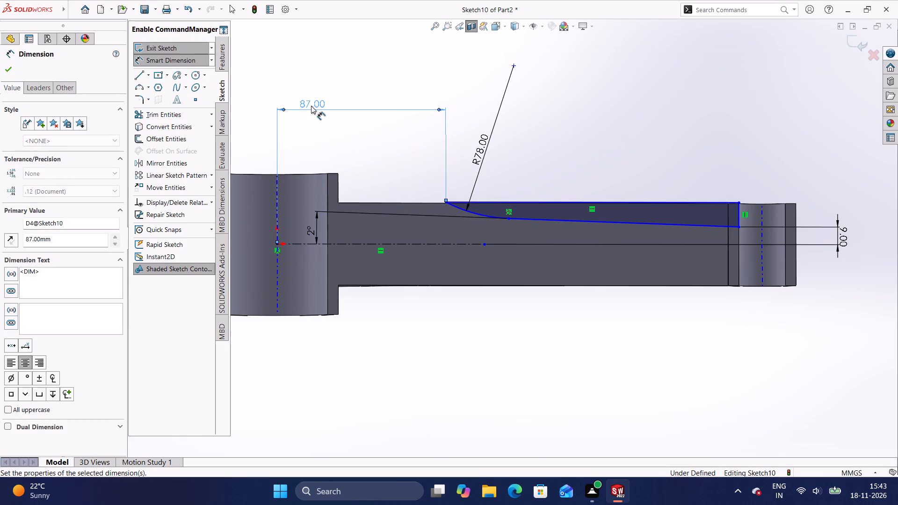
pyautogui.click(342, 130)
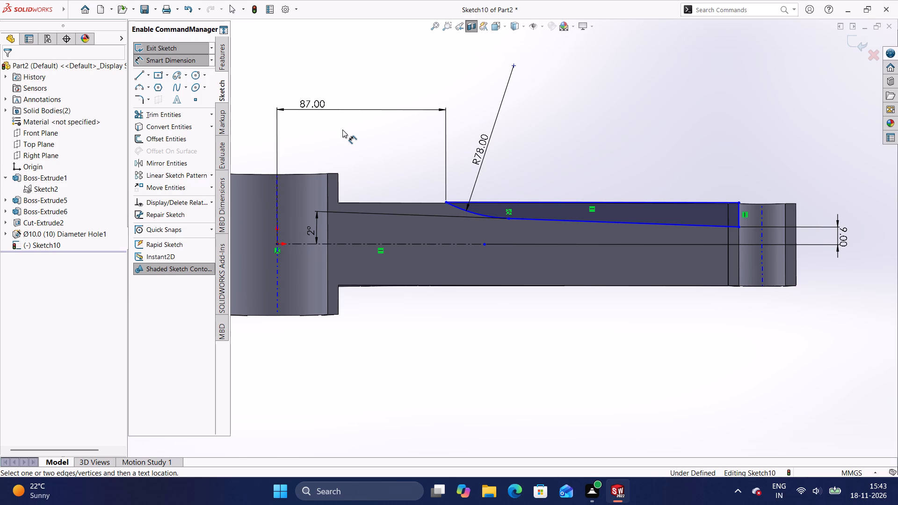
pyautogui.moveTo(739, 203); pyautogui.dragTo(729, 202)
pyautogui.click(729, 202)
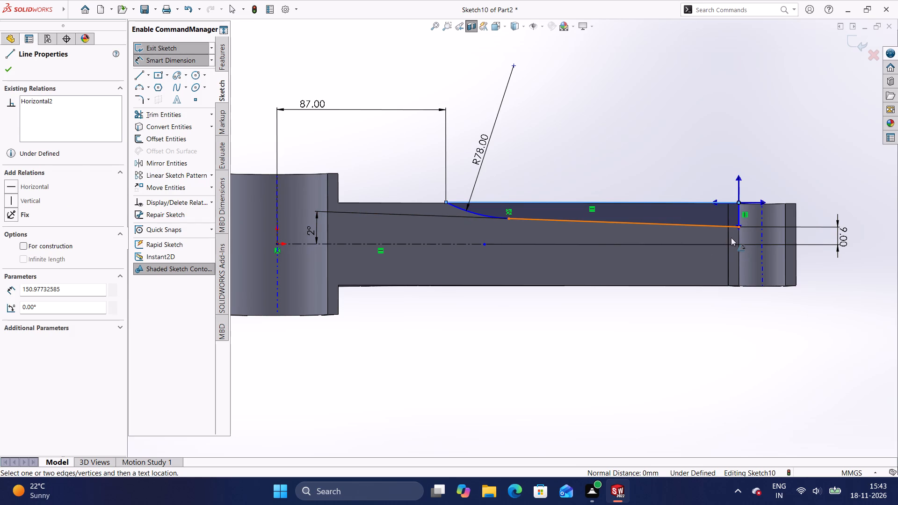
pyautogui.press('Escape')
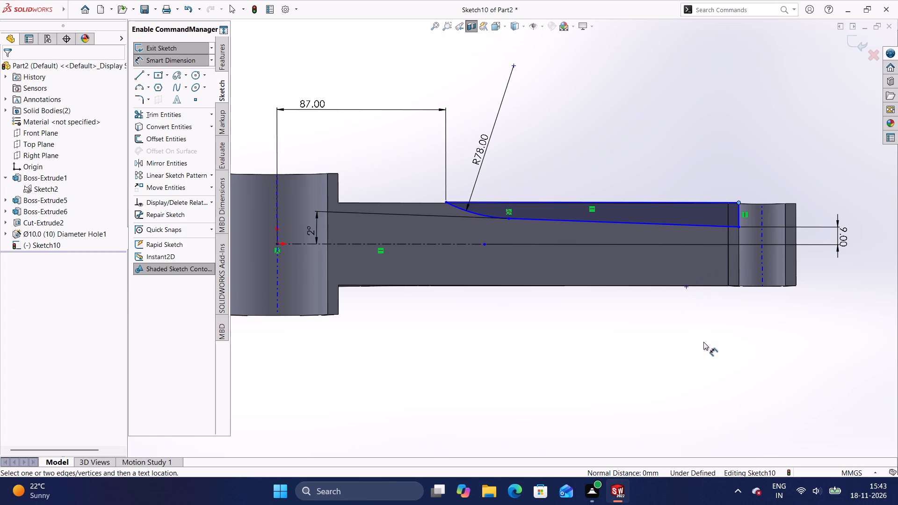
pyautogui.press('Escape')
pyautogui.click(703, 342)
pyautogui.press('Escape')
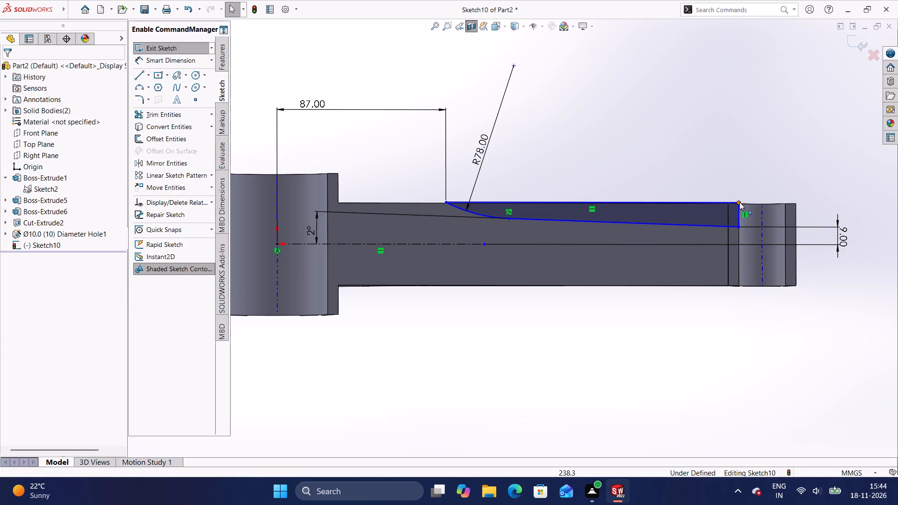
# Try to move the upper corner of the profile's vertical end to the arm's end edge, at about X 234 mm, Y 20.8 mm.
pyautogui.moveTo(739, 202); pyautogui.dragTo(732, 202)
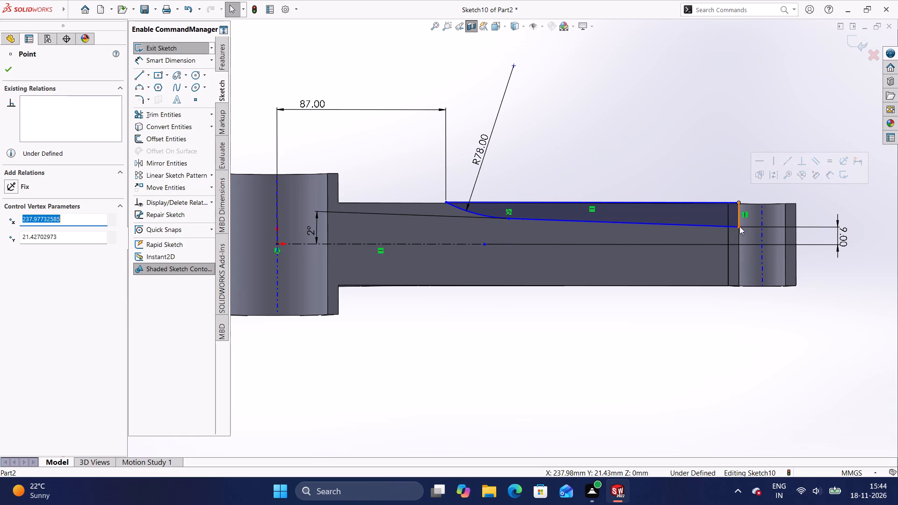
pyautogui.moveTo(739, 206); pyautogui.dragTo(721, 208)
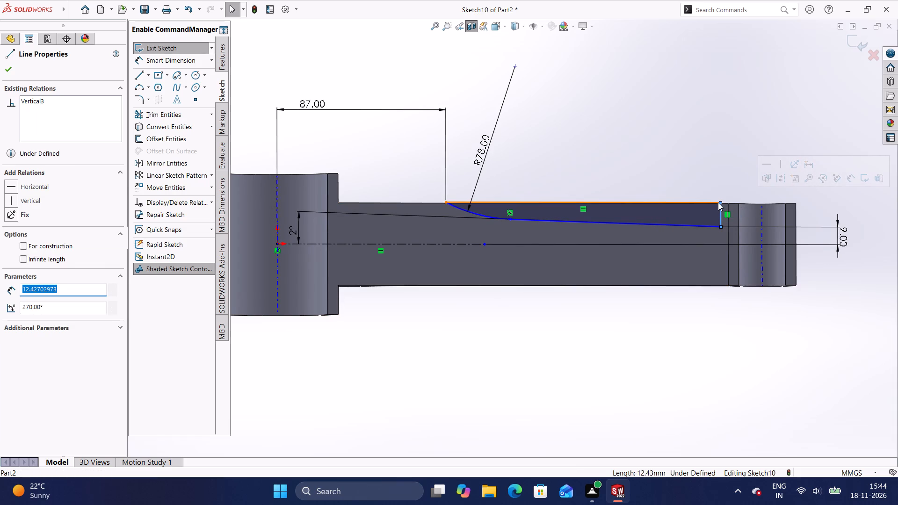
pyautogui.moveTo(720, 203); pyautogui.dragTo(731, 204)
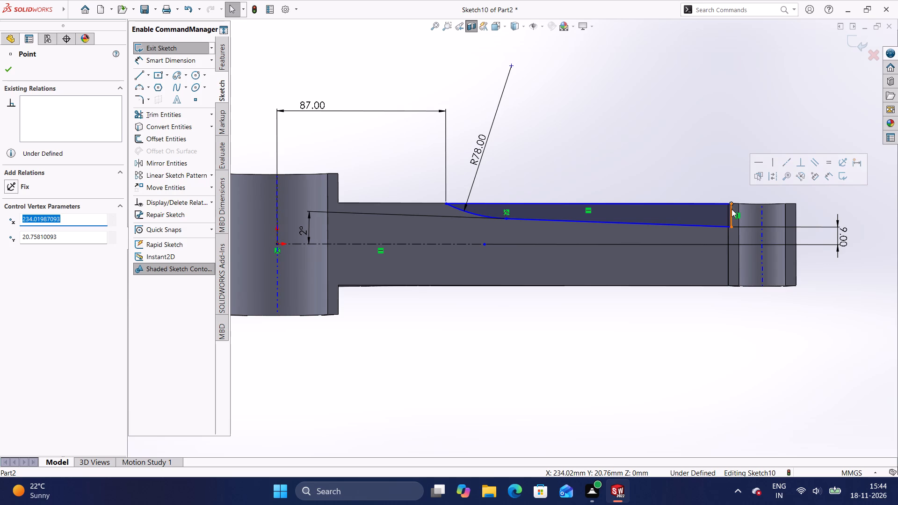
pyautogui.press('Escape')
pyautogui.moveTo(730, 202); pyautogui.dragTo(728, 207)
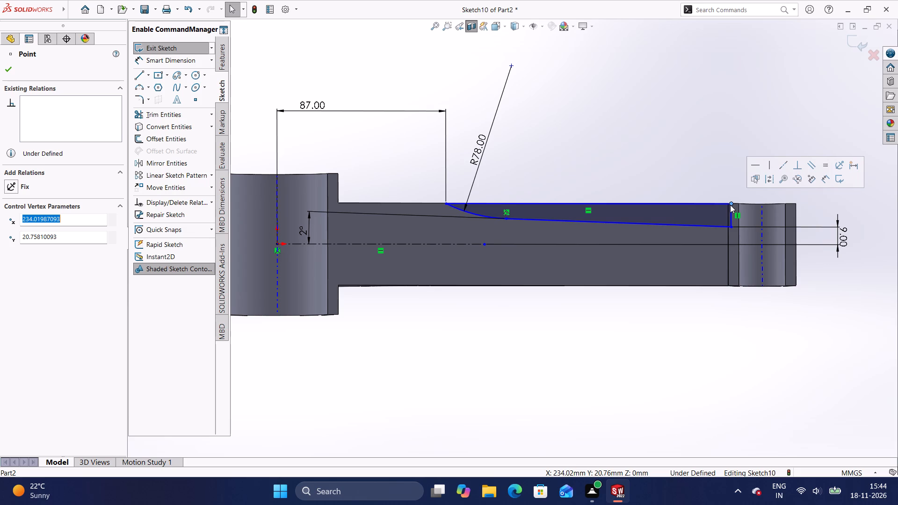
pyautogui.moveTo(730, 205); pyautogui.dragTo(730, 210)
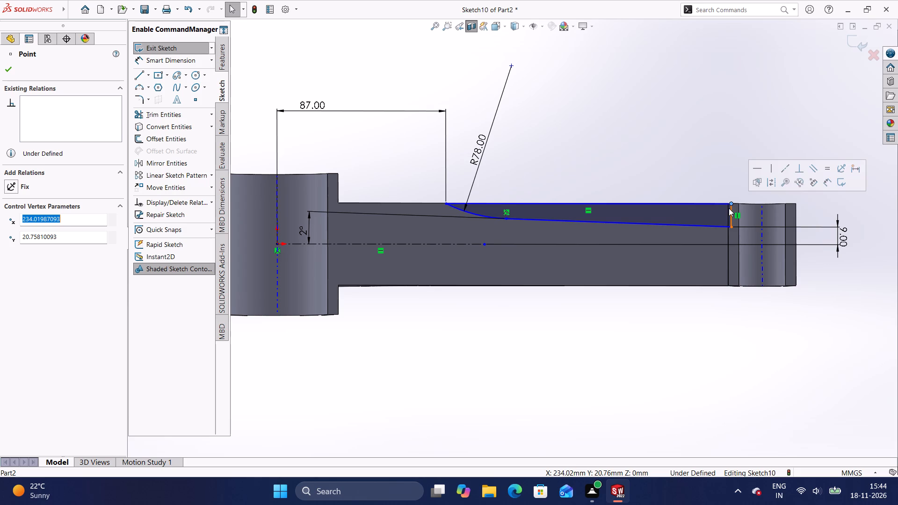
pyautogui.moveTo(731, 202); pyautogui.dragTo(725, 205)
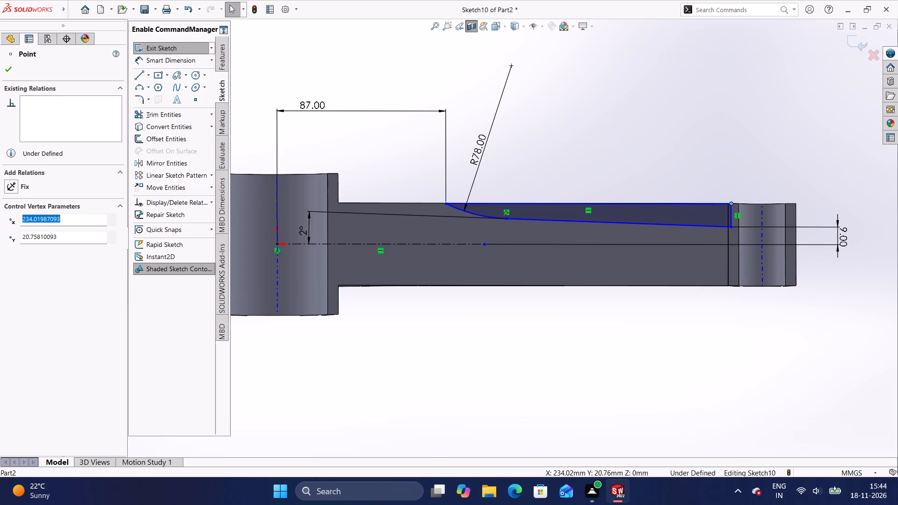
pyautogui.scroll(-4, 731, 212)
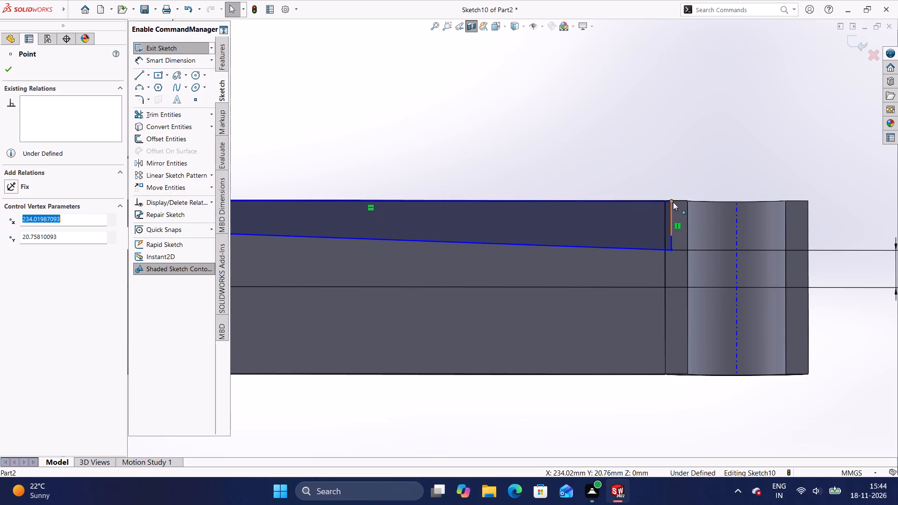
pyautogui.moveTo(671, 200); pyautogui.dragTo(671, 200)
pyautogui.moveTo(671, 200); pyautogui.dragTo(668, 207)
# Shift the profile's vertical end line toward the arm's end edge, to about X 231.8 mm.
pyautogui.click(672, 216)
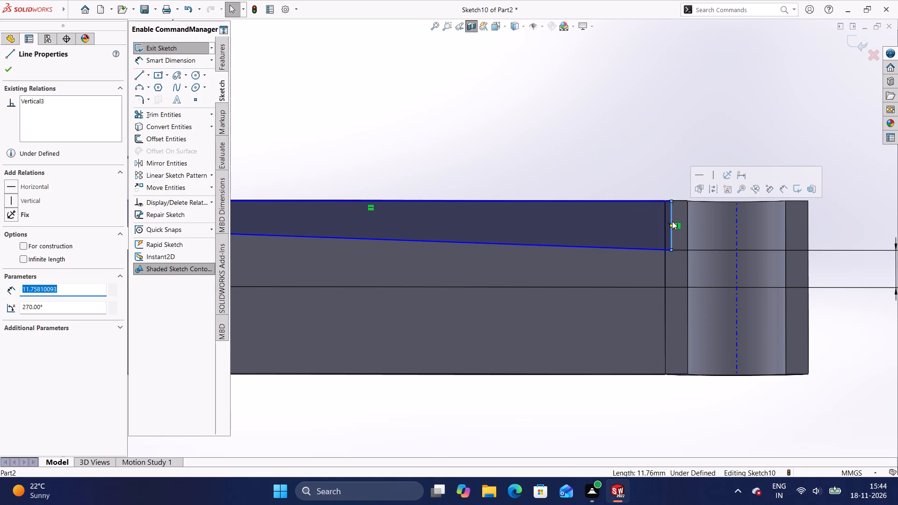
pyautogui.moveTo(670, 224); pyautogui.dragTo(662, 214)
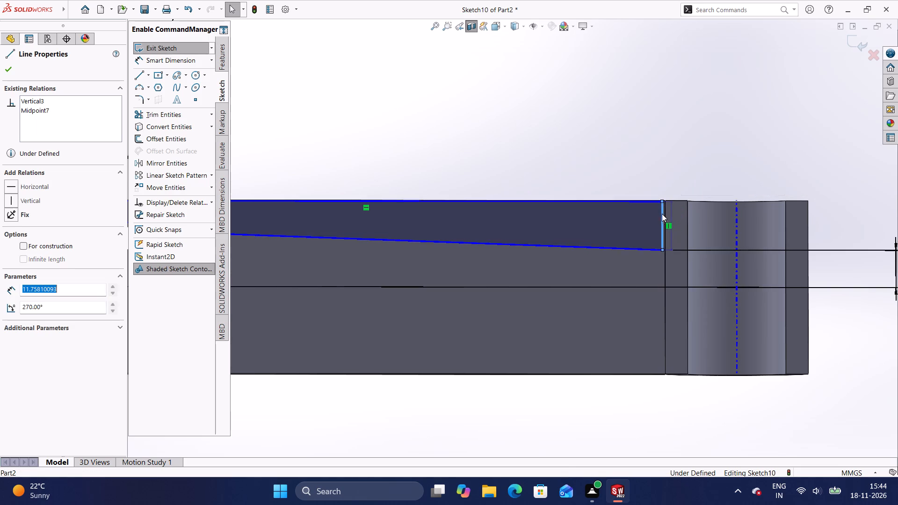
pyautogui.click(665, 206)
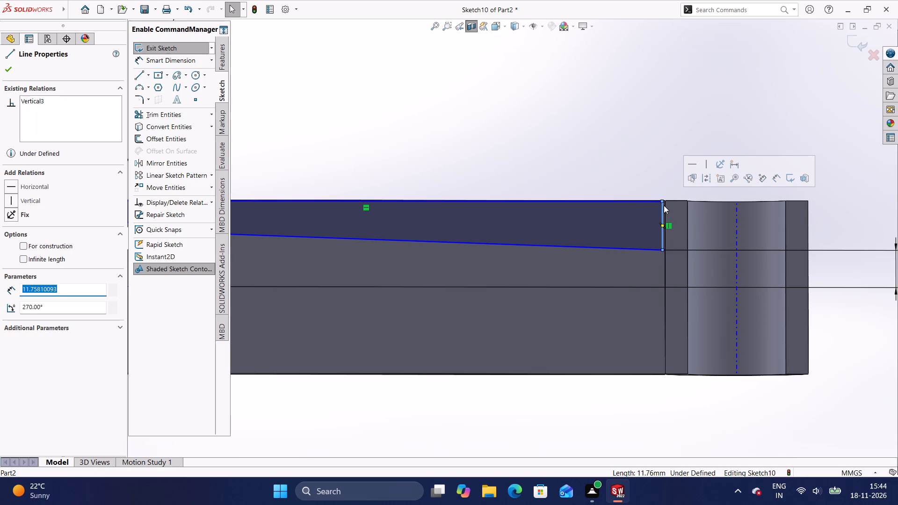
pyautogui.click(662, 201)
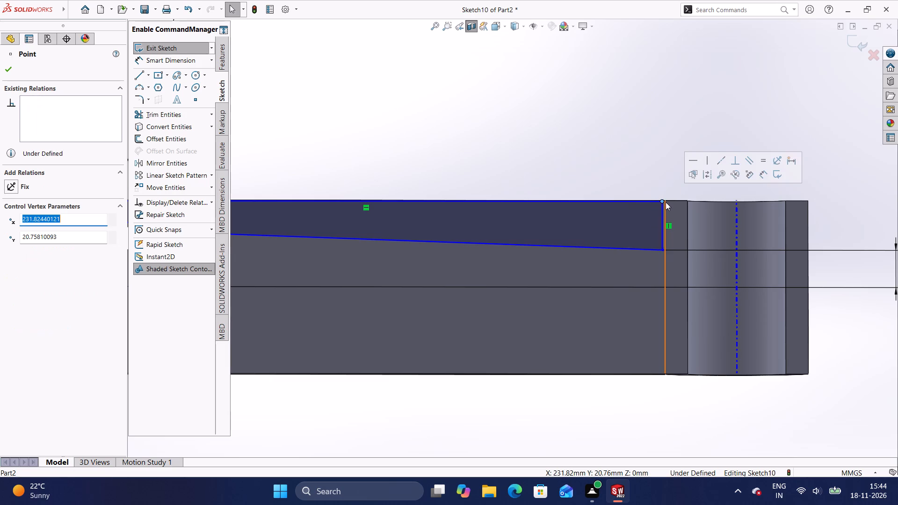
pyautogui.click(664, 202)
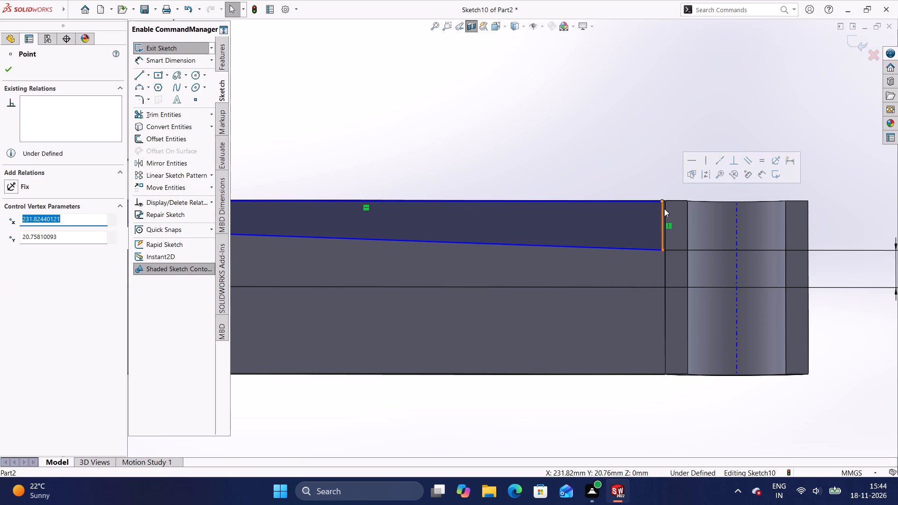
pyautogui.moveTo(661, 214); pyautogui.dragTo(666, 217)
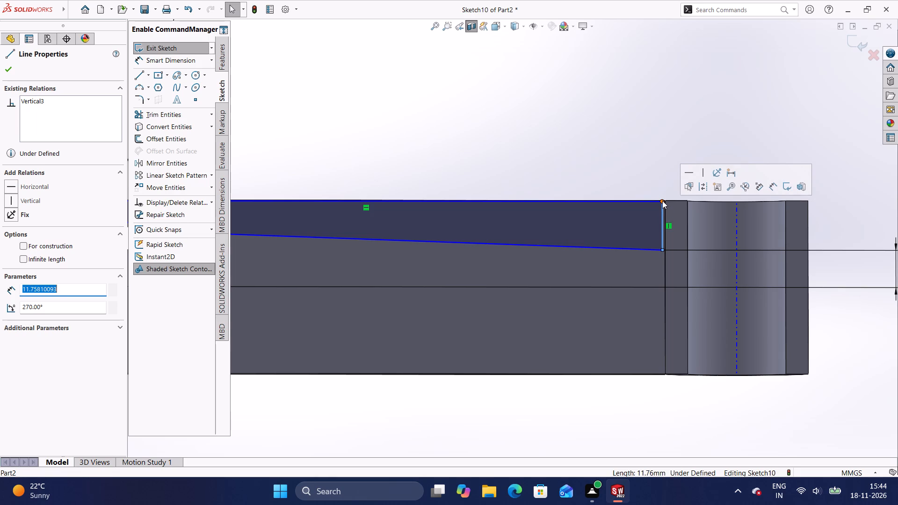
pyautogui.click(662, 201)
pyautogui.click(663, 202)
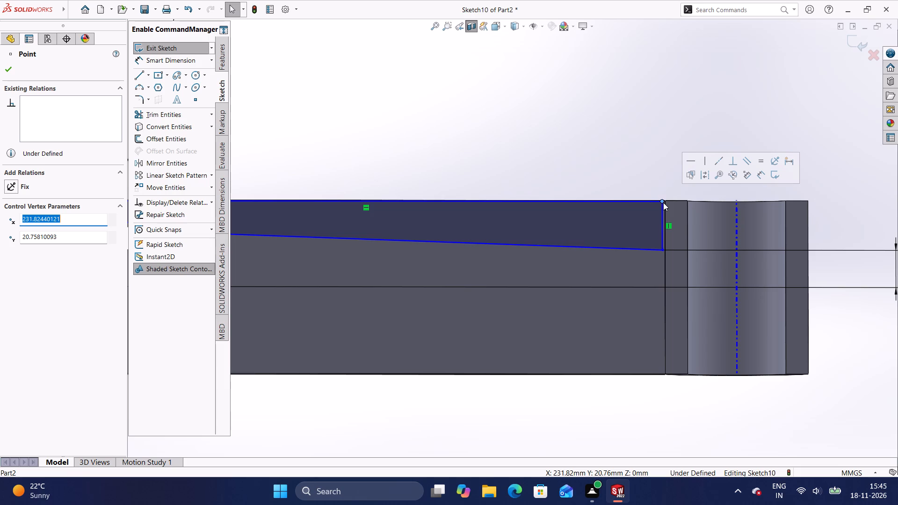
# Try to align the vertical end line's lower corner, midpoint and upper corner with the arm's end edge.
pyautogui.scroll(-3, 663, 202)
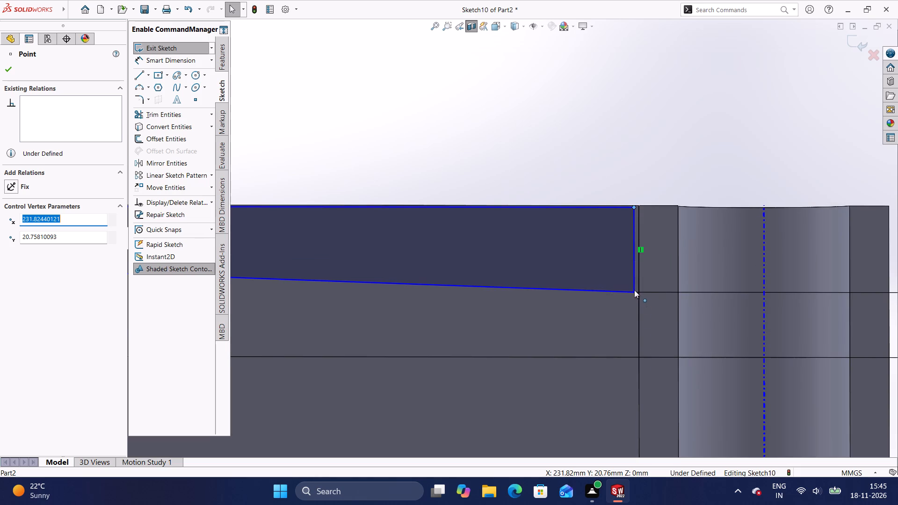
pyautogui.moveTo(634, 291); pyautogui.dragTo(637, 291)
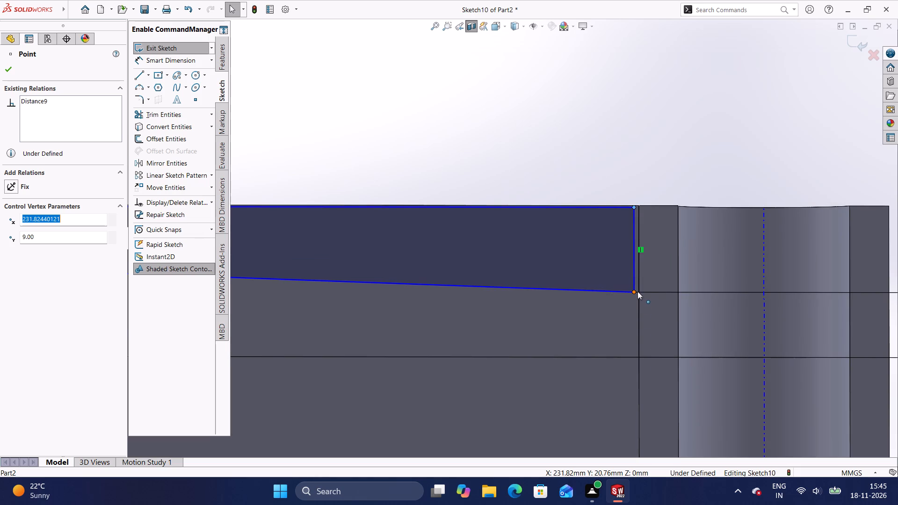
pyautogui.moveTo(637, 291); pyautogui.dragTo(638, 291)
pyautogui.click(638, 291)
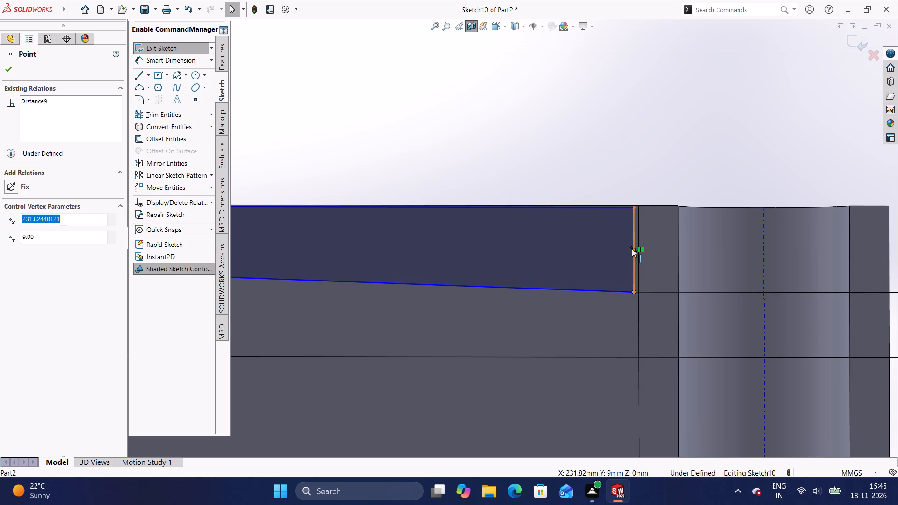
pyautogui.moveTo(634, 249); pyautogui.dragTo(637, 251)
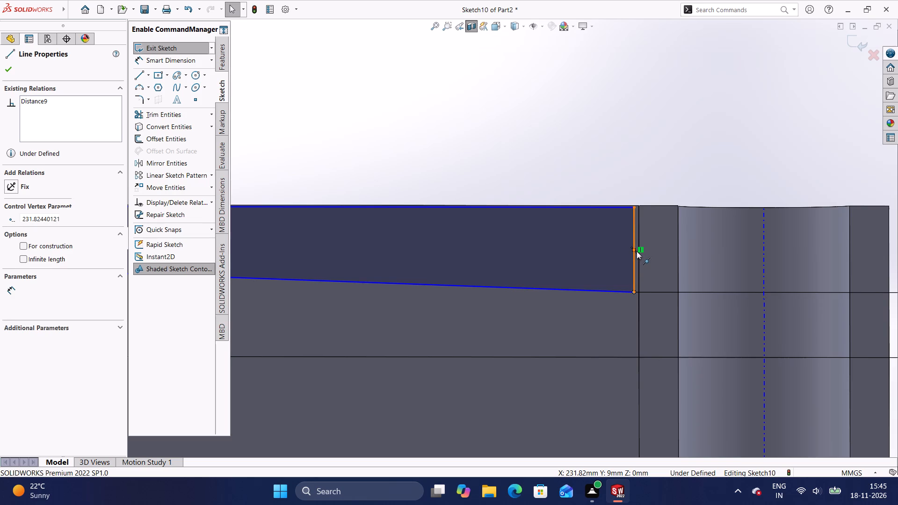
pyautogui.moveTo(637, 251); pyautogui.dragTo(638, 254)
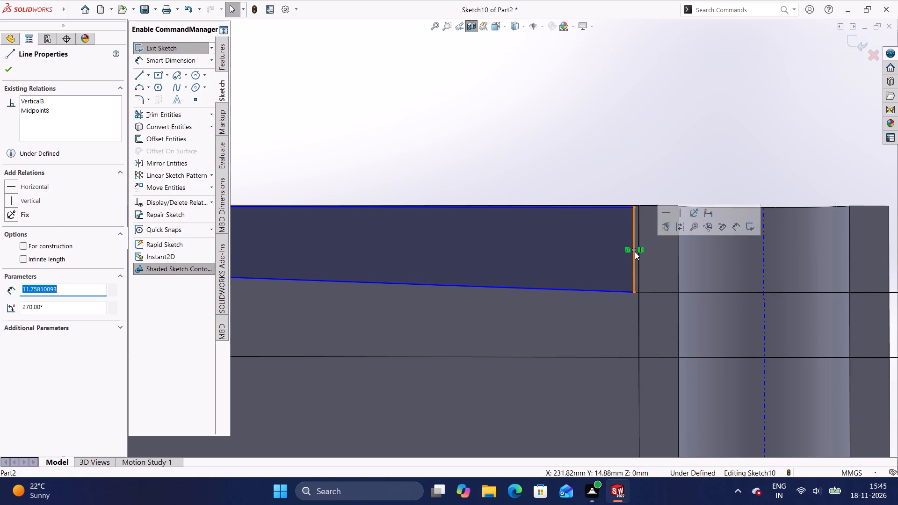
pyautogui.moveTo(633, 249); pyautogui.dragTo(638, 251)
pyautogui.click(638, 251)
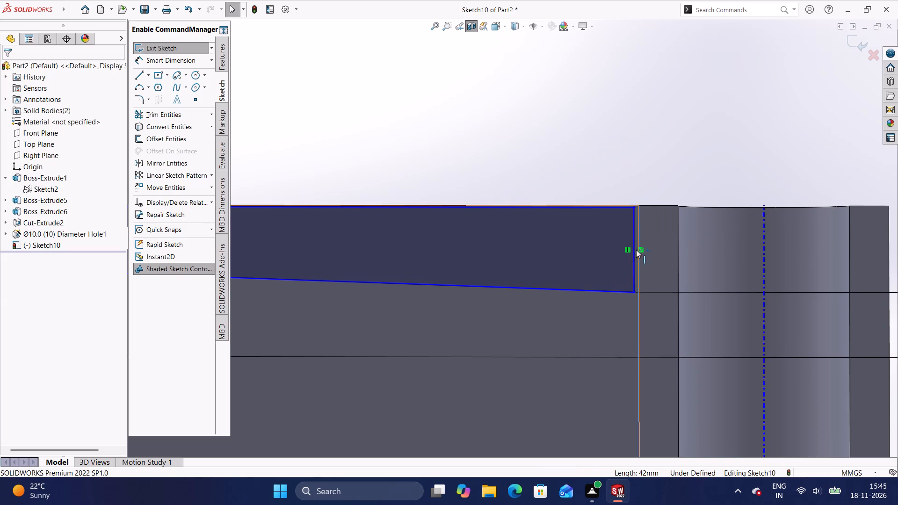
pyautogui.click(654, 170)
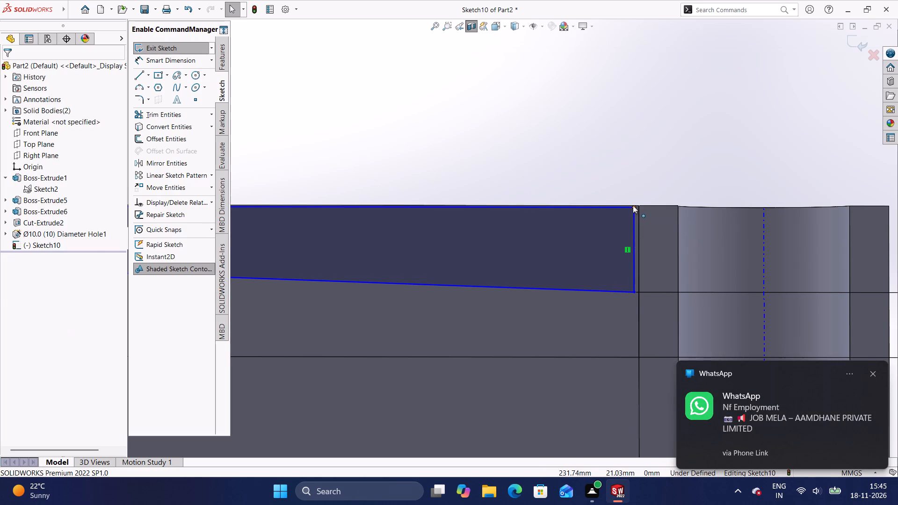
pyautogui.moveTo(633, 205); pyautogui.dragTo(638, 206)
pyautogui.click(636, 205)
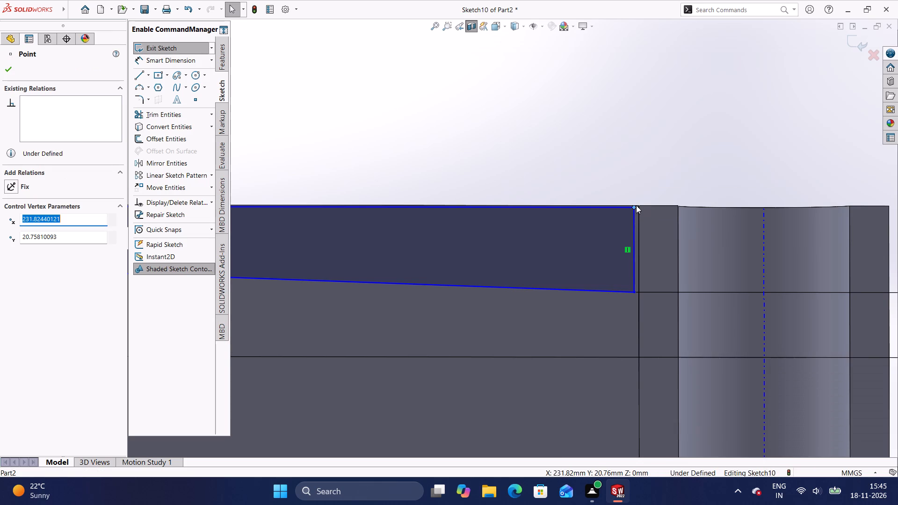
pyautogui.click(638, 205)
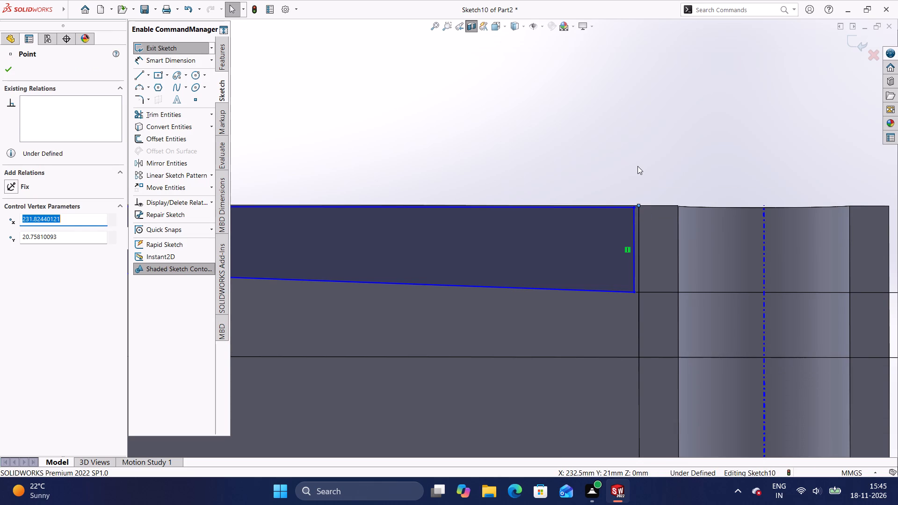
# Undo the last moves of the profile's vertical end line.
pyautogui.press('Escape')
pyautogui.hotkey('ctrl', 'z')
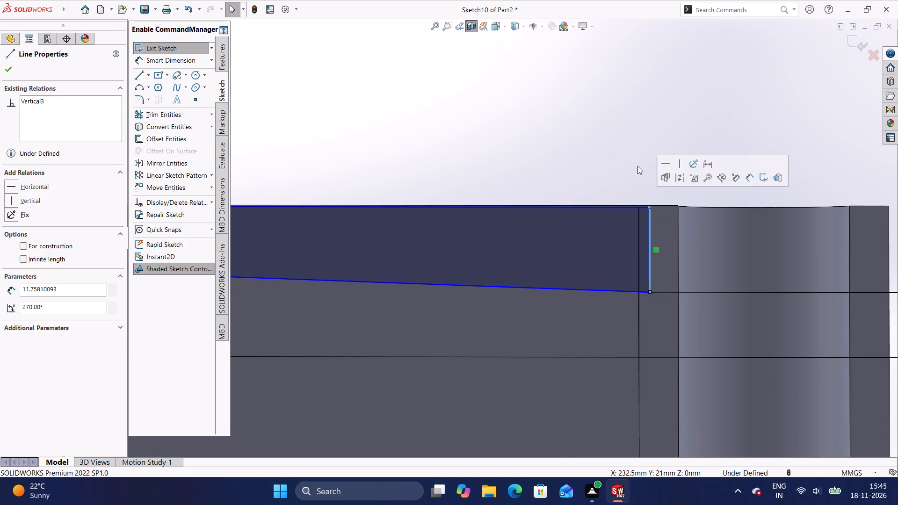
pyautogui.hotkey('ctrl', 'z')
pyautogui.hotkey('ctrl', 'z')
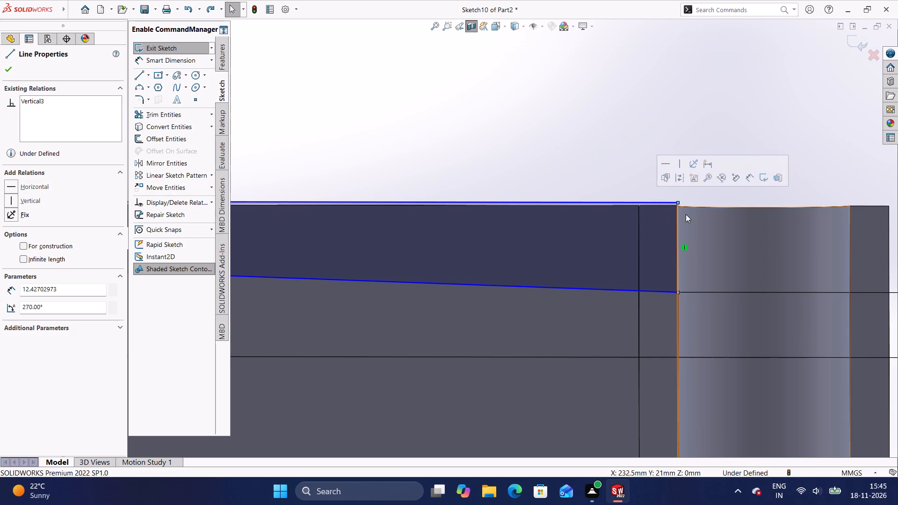
# Move the profile's upper end corner to the arm's upper end vertex, at about X 232.5 mm, Y 20.99 mm.
pyautogui.moveTo(677, 202); pyautogui.dragTo(658, 209)
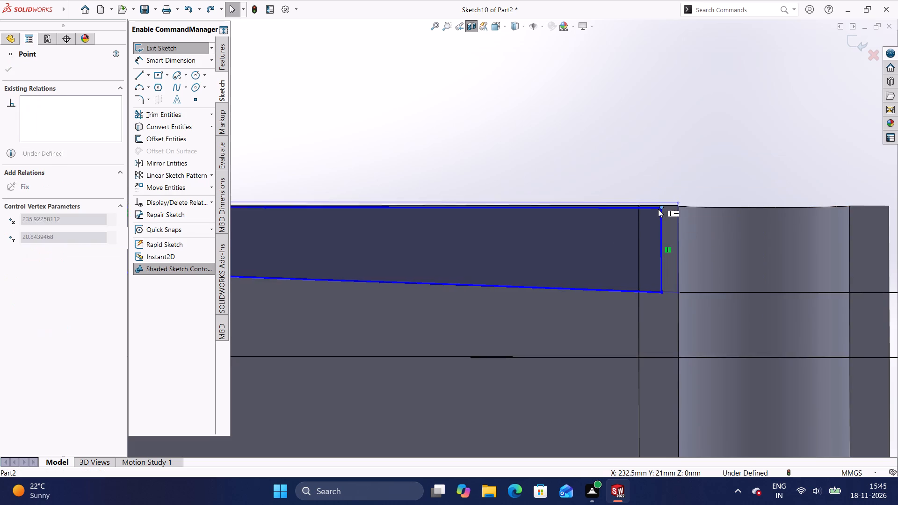
pyautogui.moveTo(658, 209); pyautogui.dragTo(651, 210)
pyautogui.click(639, 205)
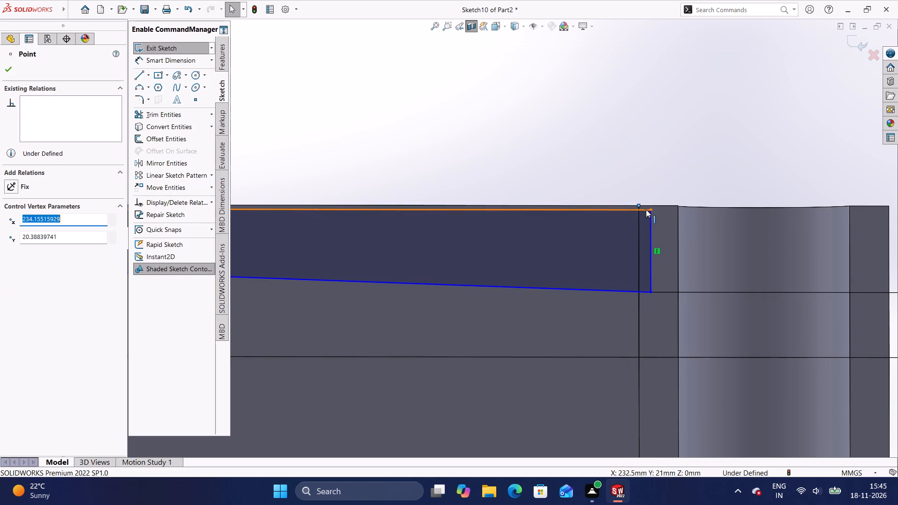
pyautogui.moveTo(651, 209); pyautogui.dragTo(642, 205)
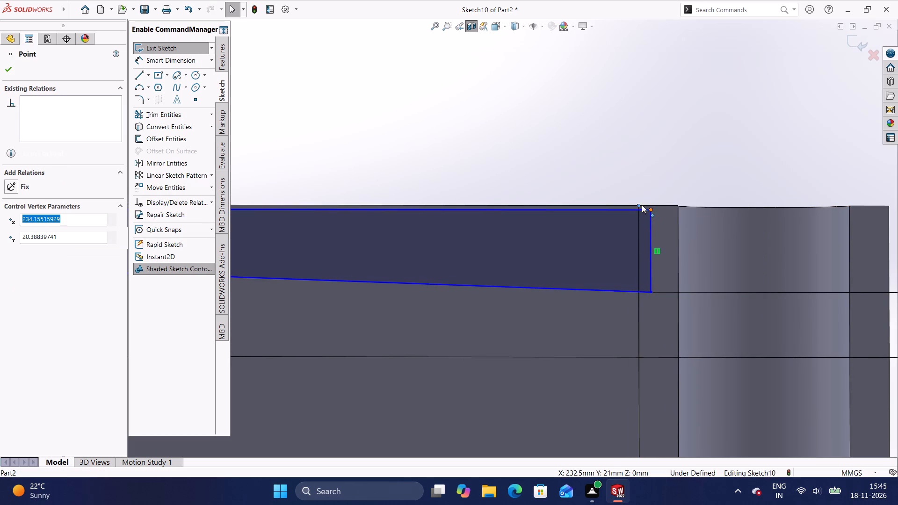
pyautogui.moveTo(642, 205); pyautogui.dragTo(639, 206)
pyautogui.click(639, 206)
pyautogui.scroll(-1, 645, 165)
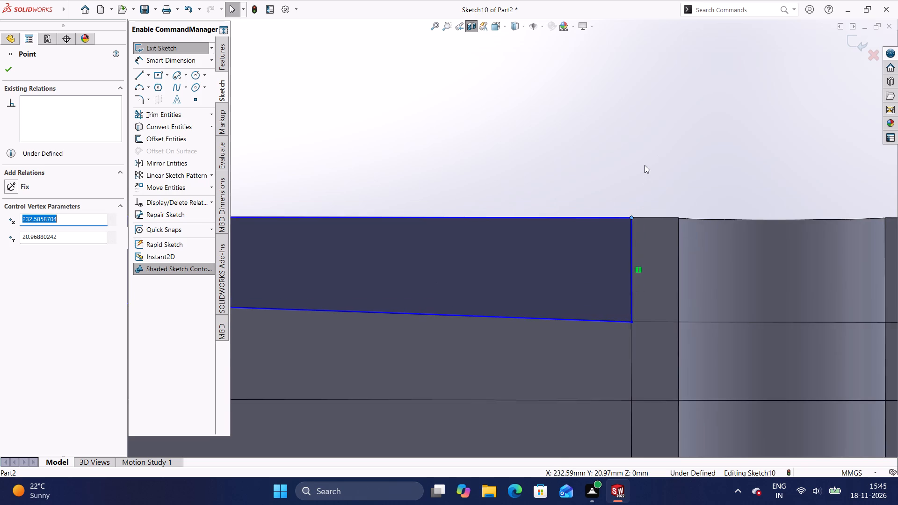
pyautogui.scroll(-3, 645, 165)
pyautogui.scroll(-5, 606, 269)
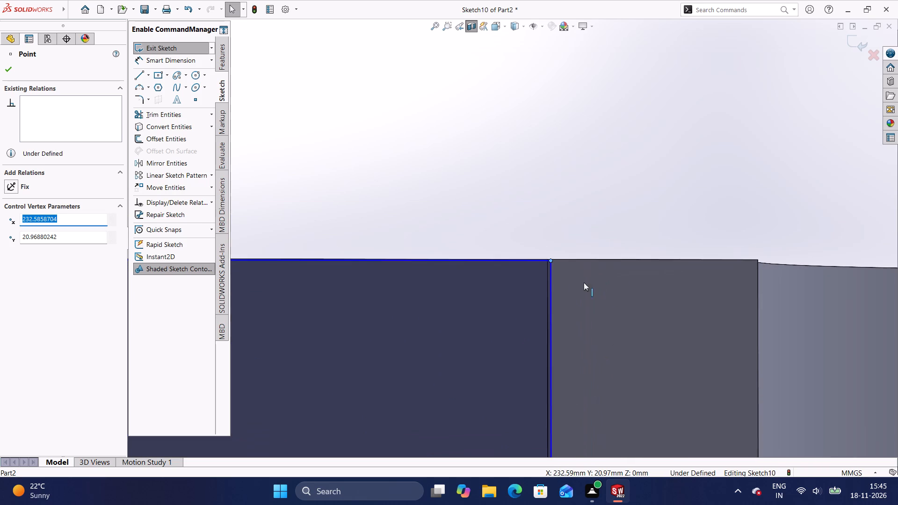
pyautogui.scroll(-6, 554, 266)
pyautogui.scroll(-5, 512, 233)
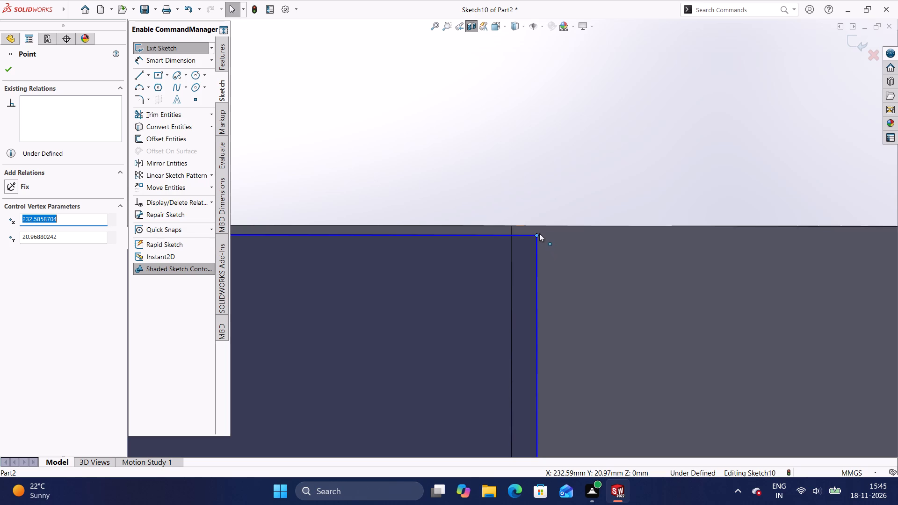
pyautogui.moveTo(536, 235); pyautogui.dragTo(508, 223)
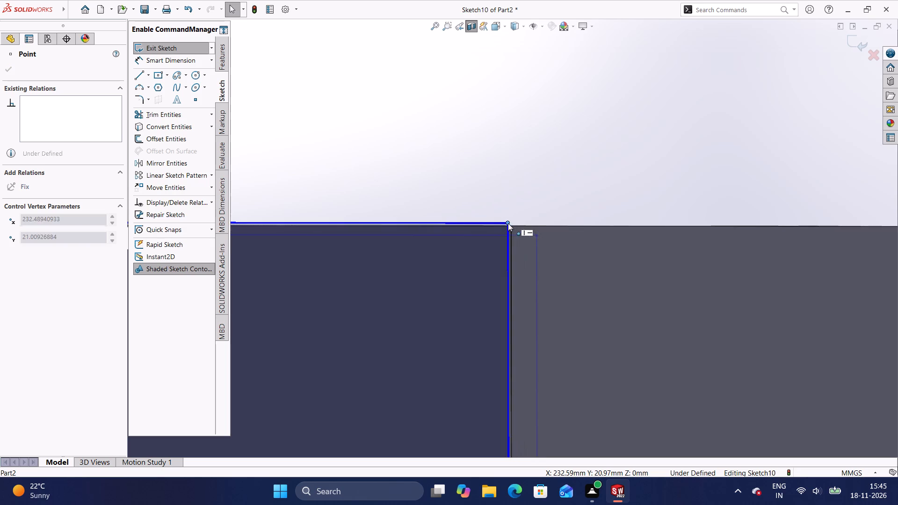
pyautogui.moveTo(508, 223); pyautogui.dragTo(511, 226)
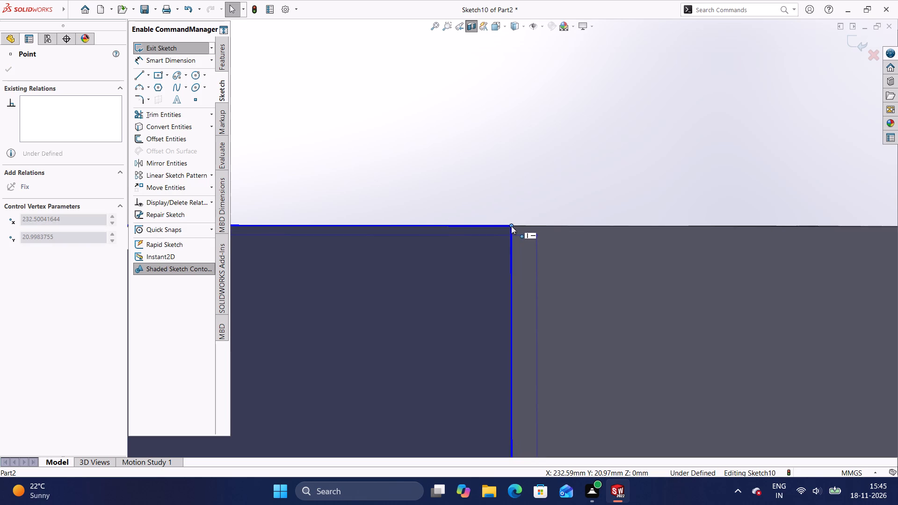
pyautogui.moveTo(511, 226); pyautogui.dragTo(511, 228)
pyautogui.click(511, 228)
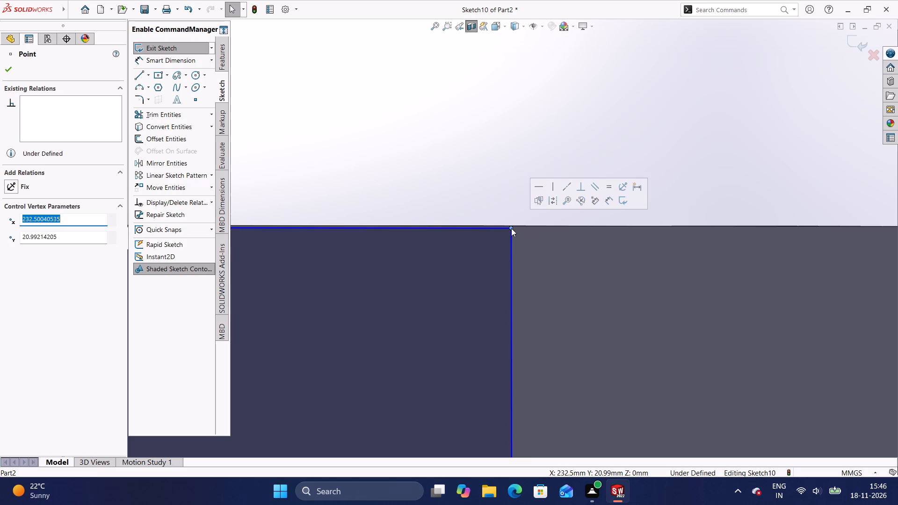
# Raise the profile's upper end corner to the arm's top edge, at about X 232.5 mm, Y 21 mm.
pyautogui.scroll(-7, 511, 227)
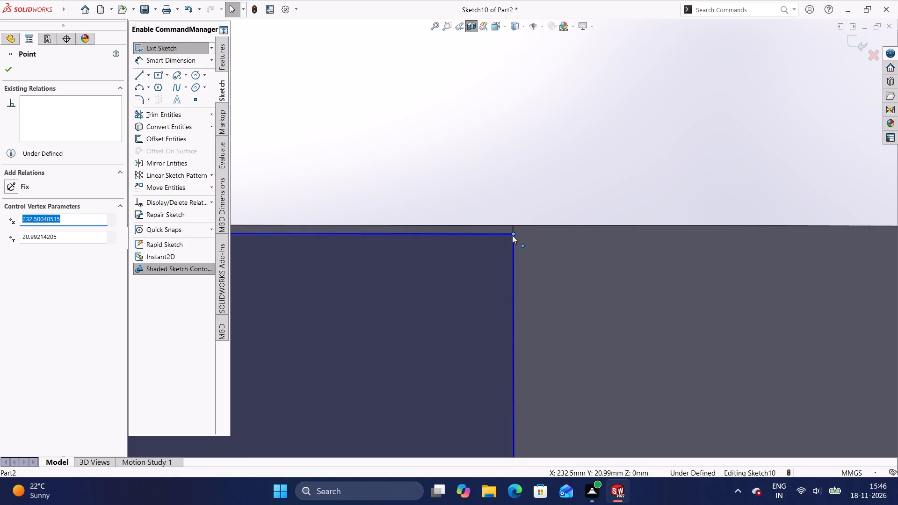
pyautogui.click(512, 233)
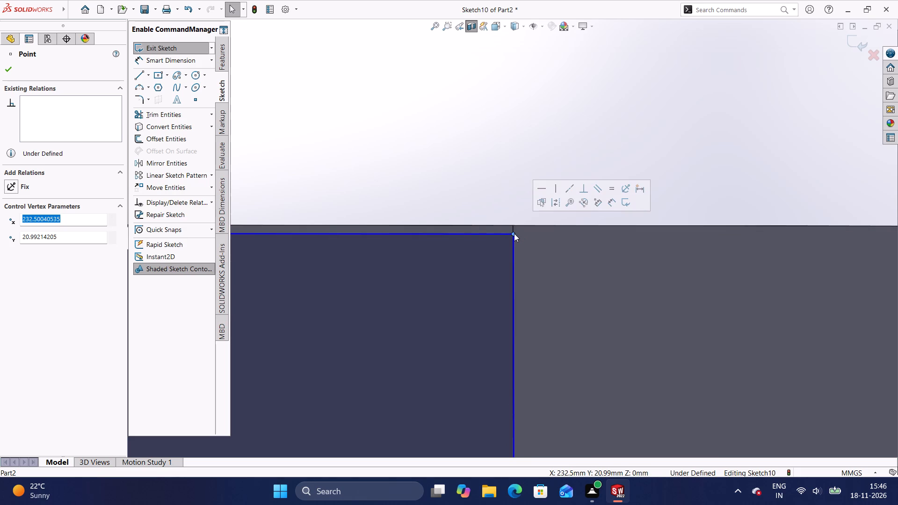
pyautogui.click(514, 234)
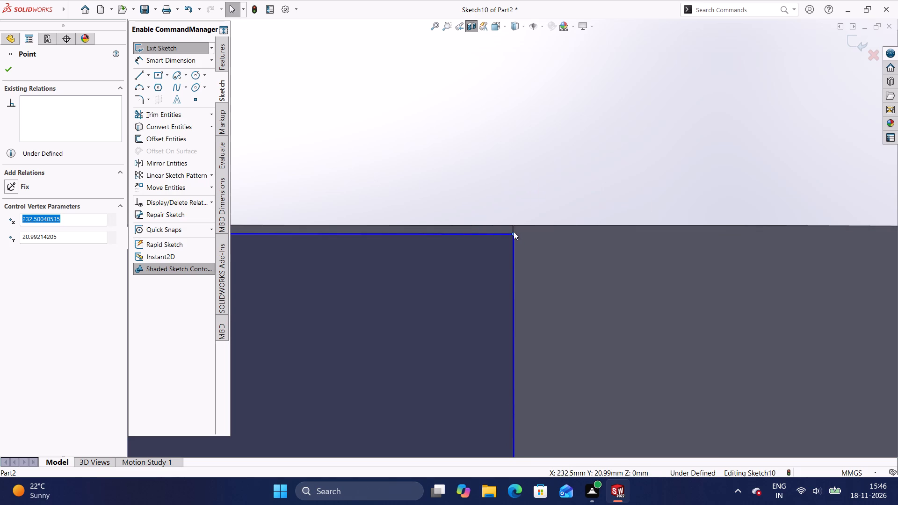
pyautogui.click(514, 234)
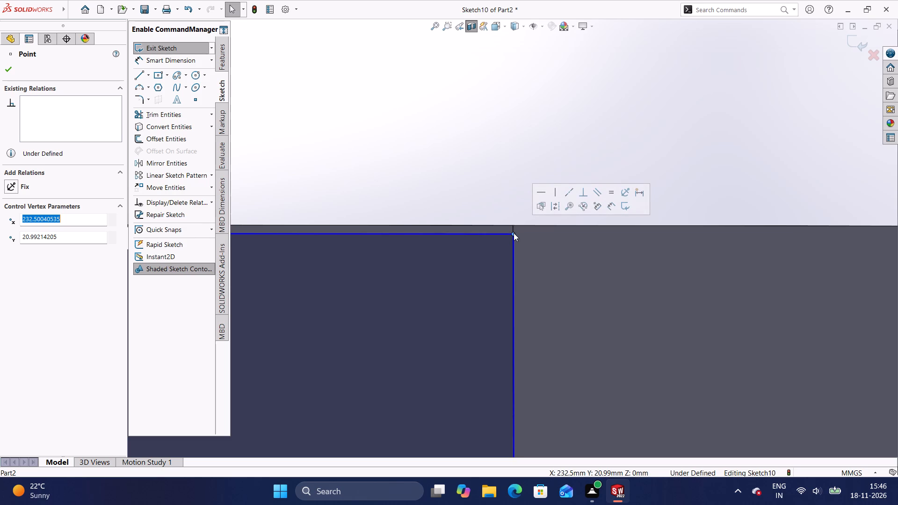
pyautogui.moveTo(514, 233); pyautogui.dragTo(514, 226)
pyautogui.click(514, 226)
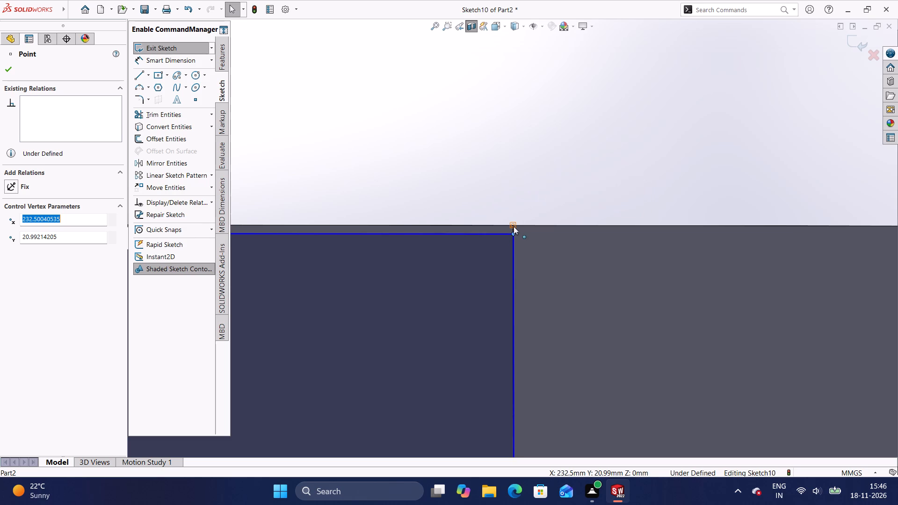
pyautogui.click(513, 234)
pyautogui.click(513, 226)
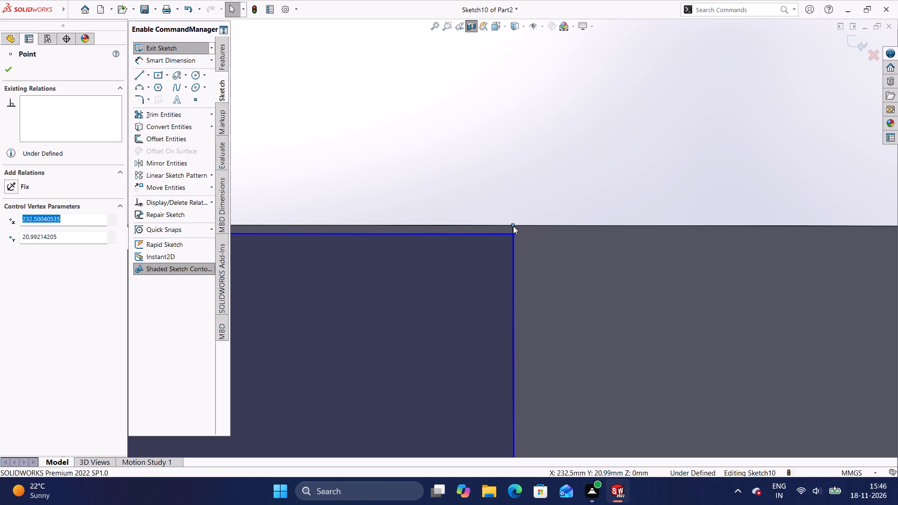
pyautogui.moveTo(513, 233); pyautogui.dragTo(513, 227)
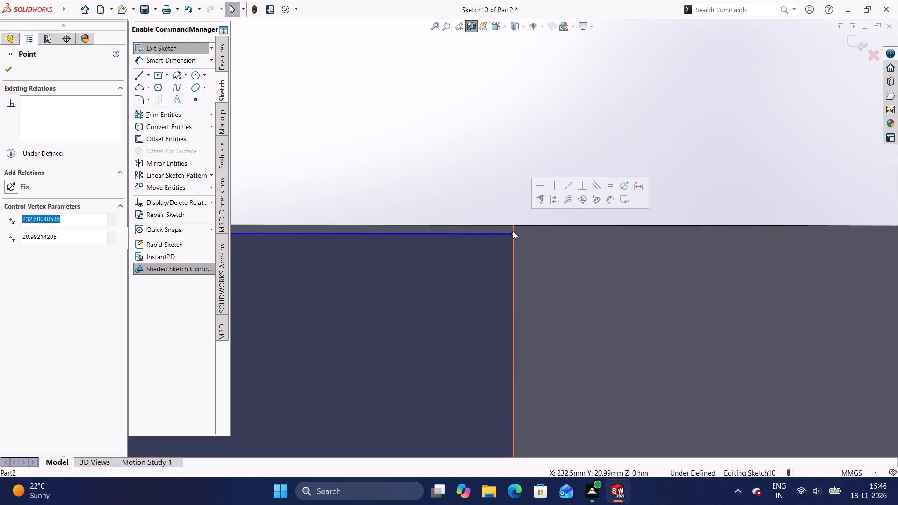
pyautogui.moveTo(513, 234); pyautogui.dragTo(513, 230)
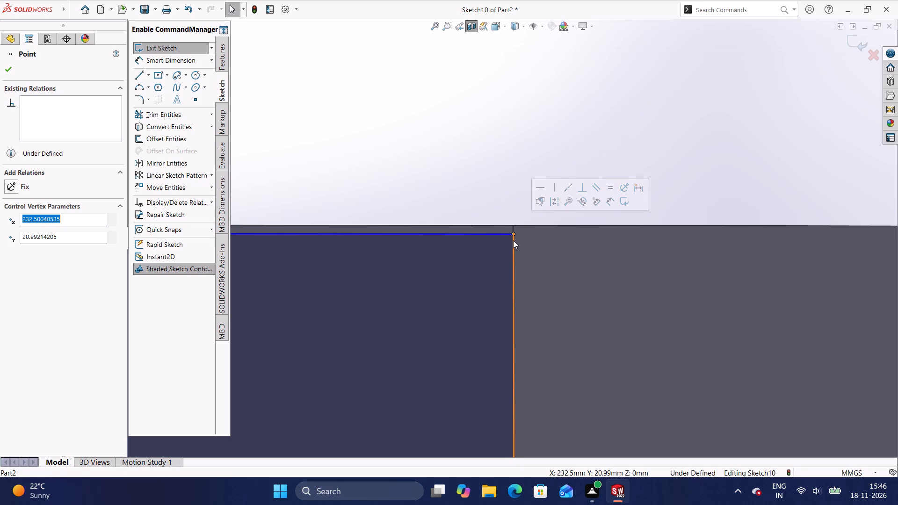
pyautogui.moveTo(513, 242); pyautogui.dragTo(514, 232)
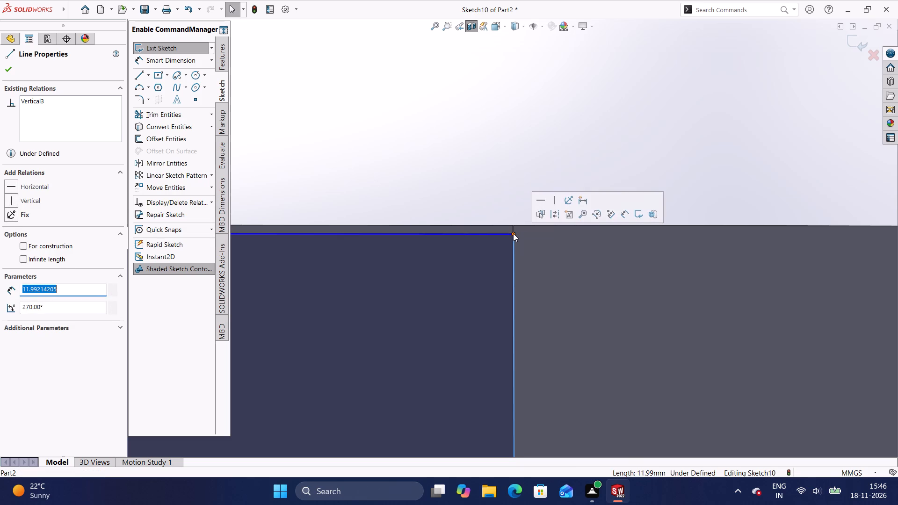
pyautogui.moveTo(513, 235); pyautogui.dragTo(513, 225)
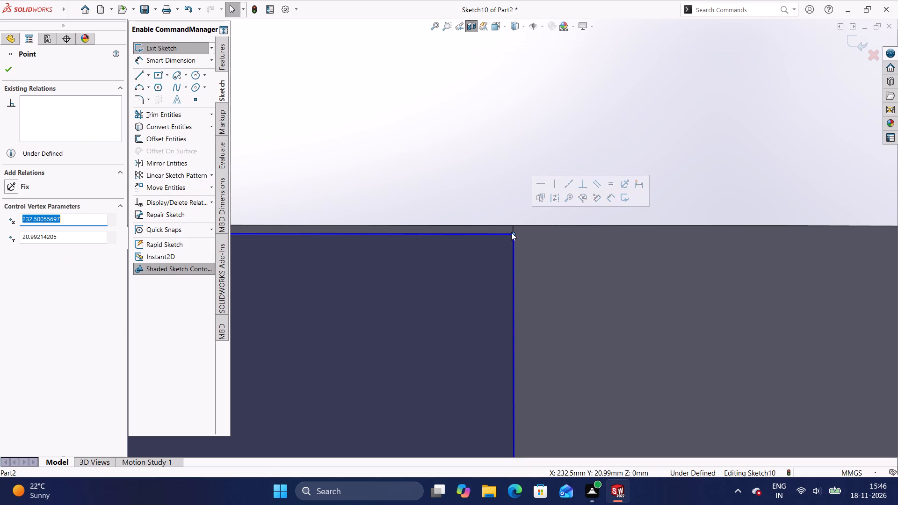
pyautogui.moveTo(514, 235); pyautogui.dragTo(513, 229)
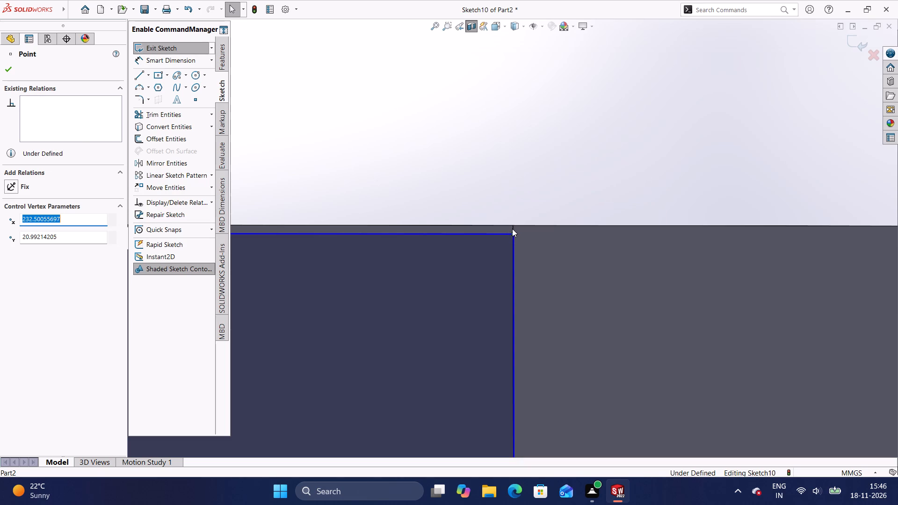
pyautogui.moveTo(513, 234); pyautogui.dragTo(512, 225)
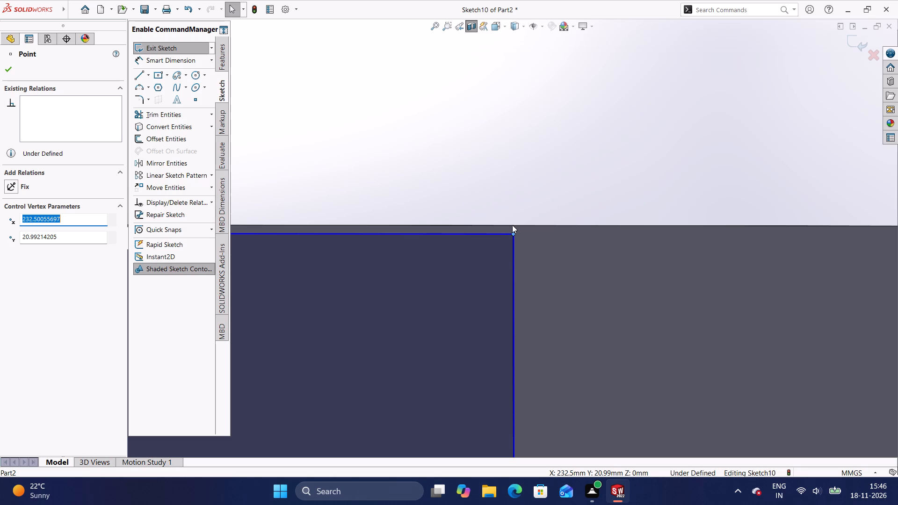
pyautogui.moveTo(512, 225); pyautogui.dragTo(512, 224)
# Fine-align the profile's upper end corner with the arm's upper end vertex, at about X 232.5 mm, Y 21 mm.
pyautogui.scroll(-1, 524, 215)
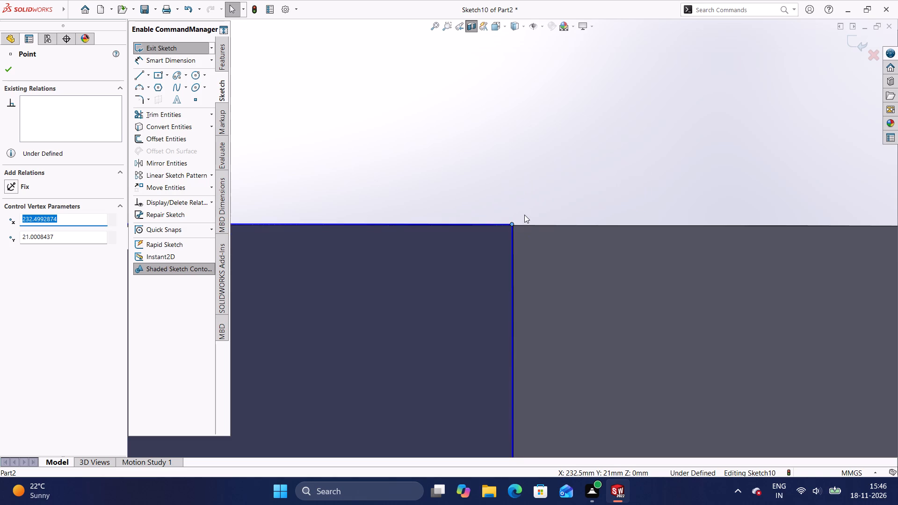
pyautogui.scroll(-7, 524, 215)
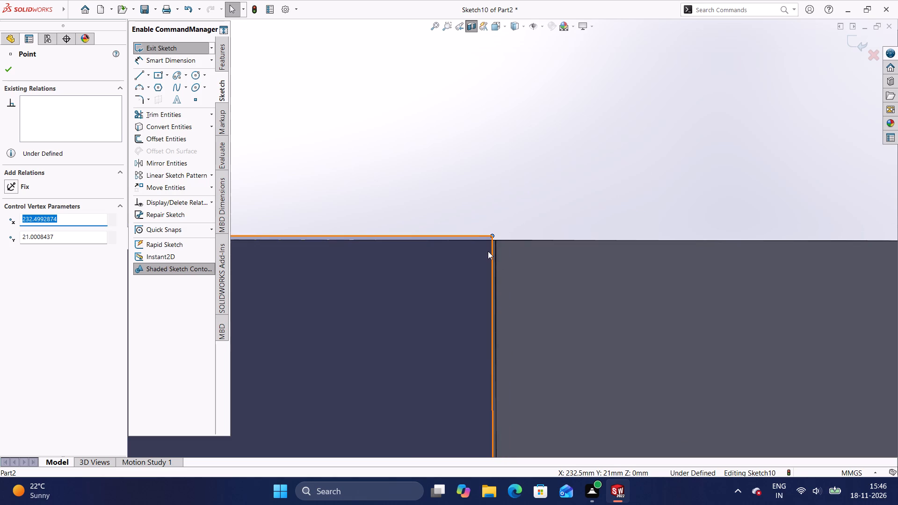
pyautogui.scroll(-3, 488, 251)
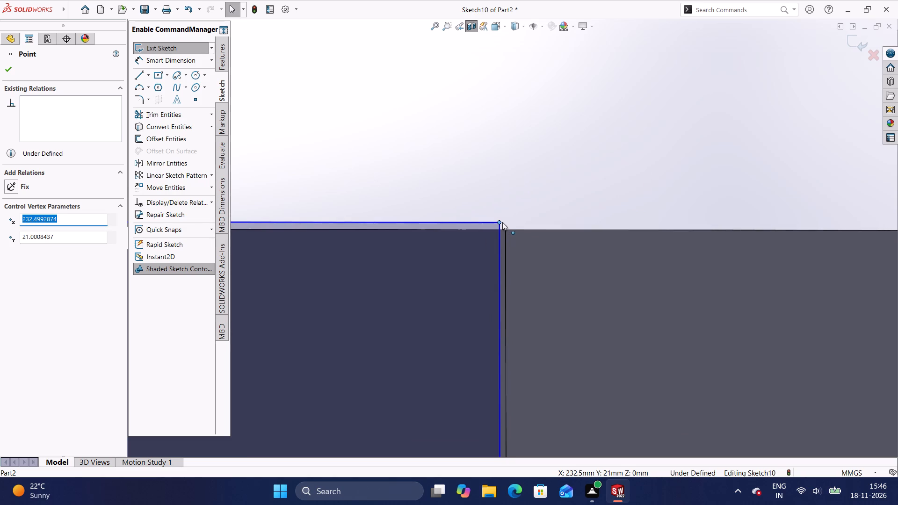
pyautogui.moveTo(499, 221); pyautogui.dragTo(506, 230)
pyautogui.click(509, 210)
# Examine how the profile's upper end corner meets the arm's end vertex and how the whole profile sits along the arm.
pyautogui.scroll(-9, 507, 210)
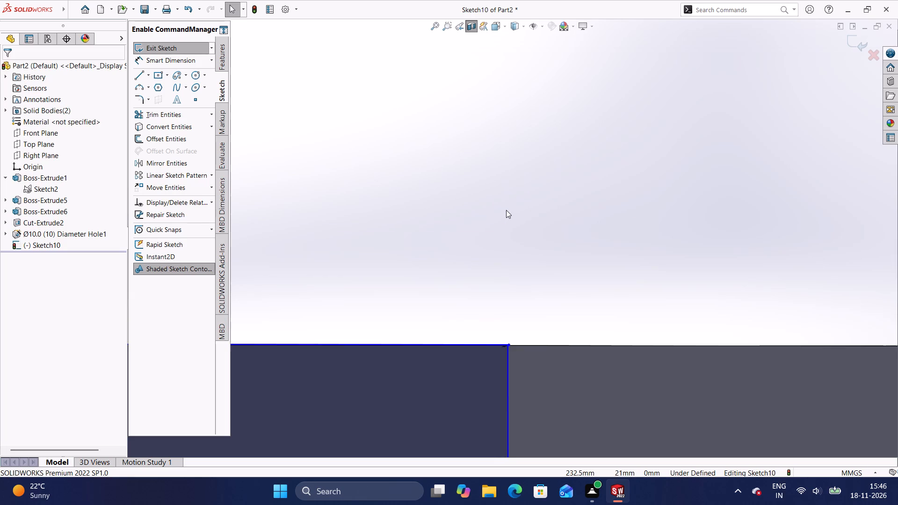
pyautogui.scroll(16, 514, 241)
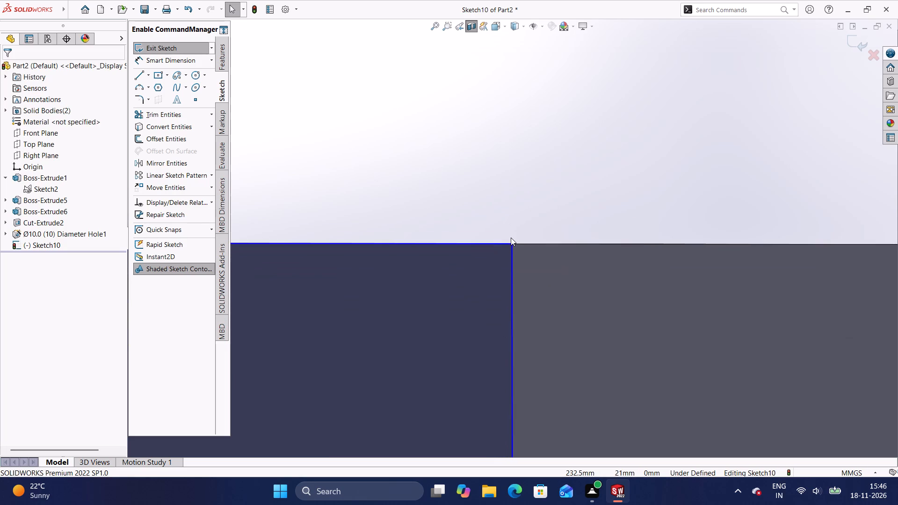
pyautogui.scroll(-8, 511, 238)
pyautogui.scroll(-5, 545, 316)
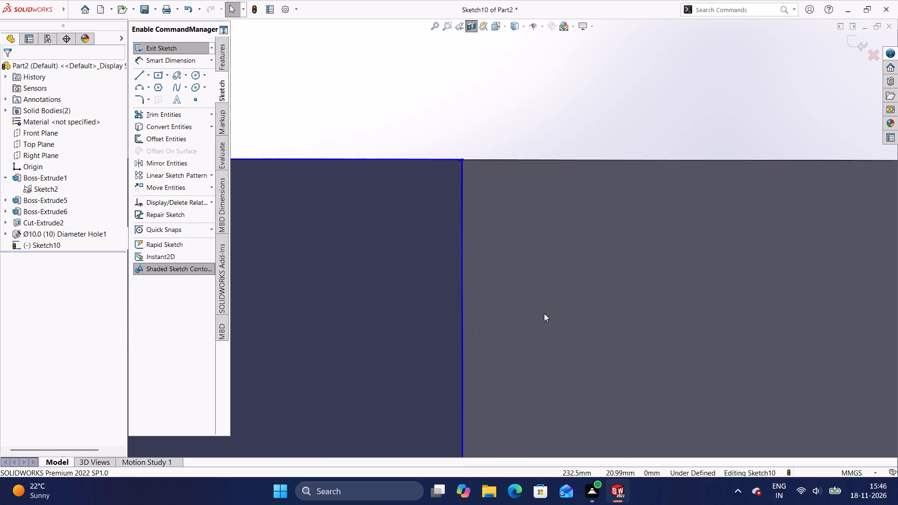
pyautogui.scroll(20, 544, 311)
pyautogui.scroll(10, 544, 311)
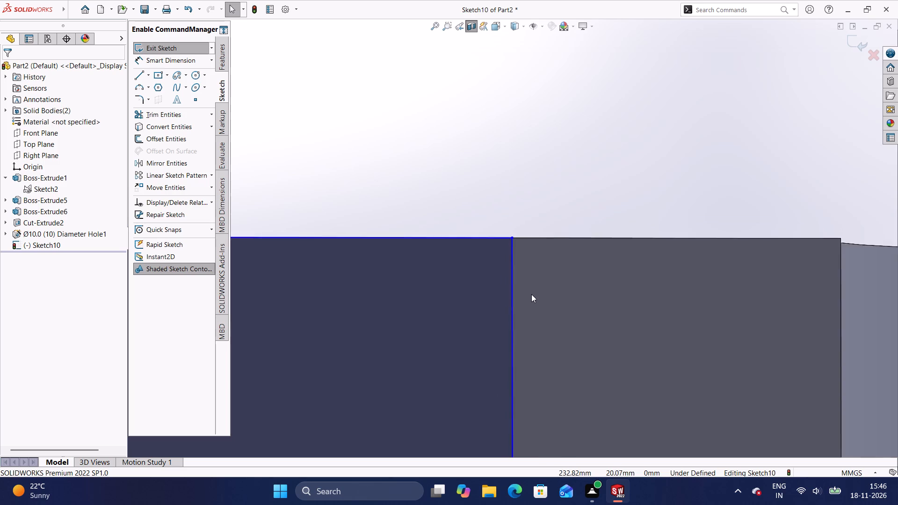
pyautogui.scroll(17, 531, 294)
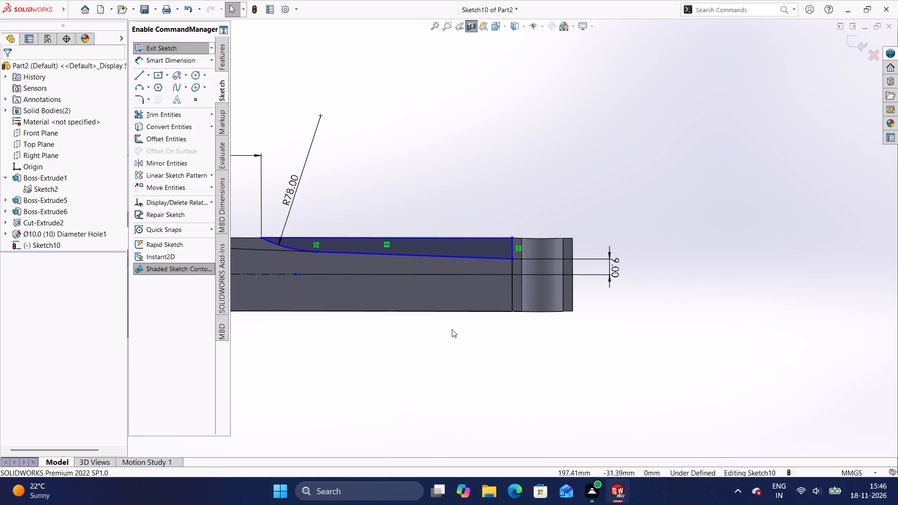
pyautogui.scroll(2, 299, 211)
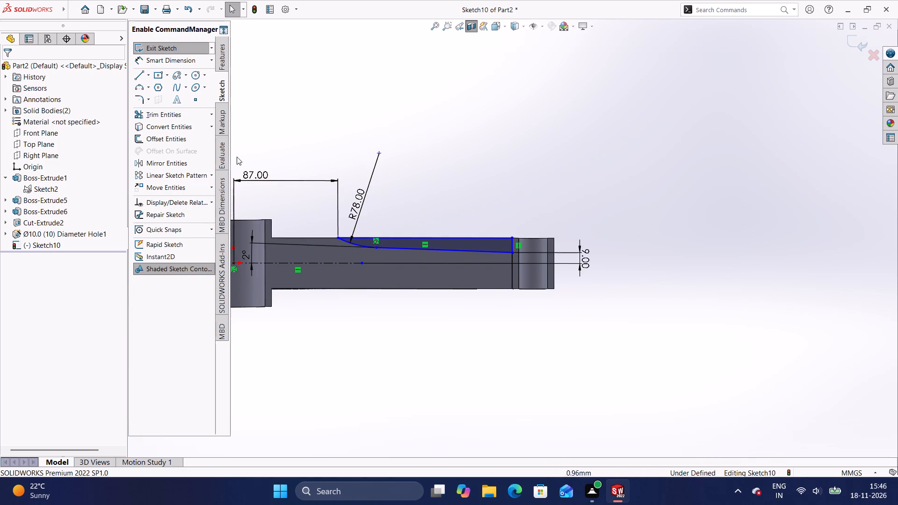
pyautogui.scroll(2, 243, 157)
pyautogui.scroll(-4, 375, 256)
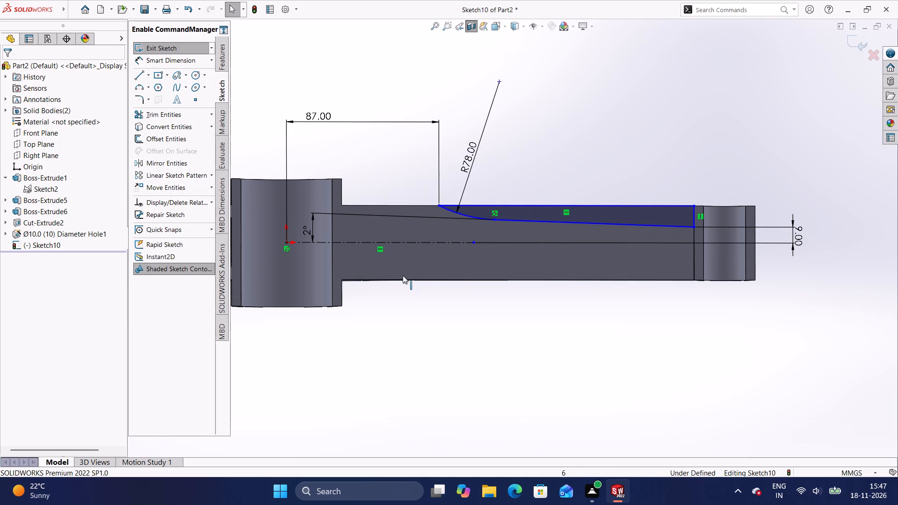
pyautogui.scroll(-1, 571, 355)
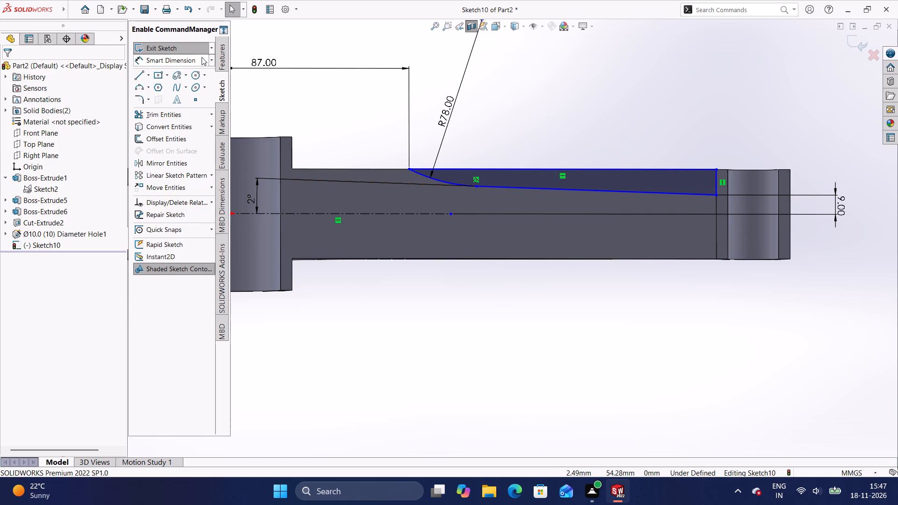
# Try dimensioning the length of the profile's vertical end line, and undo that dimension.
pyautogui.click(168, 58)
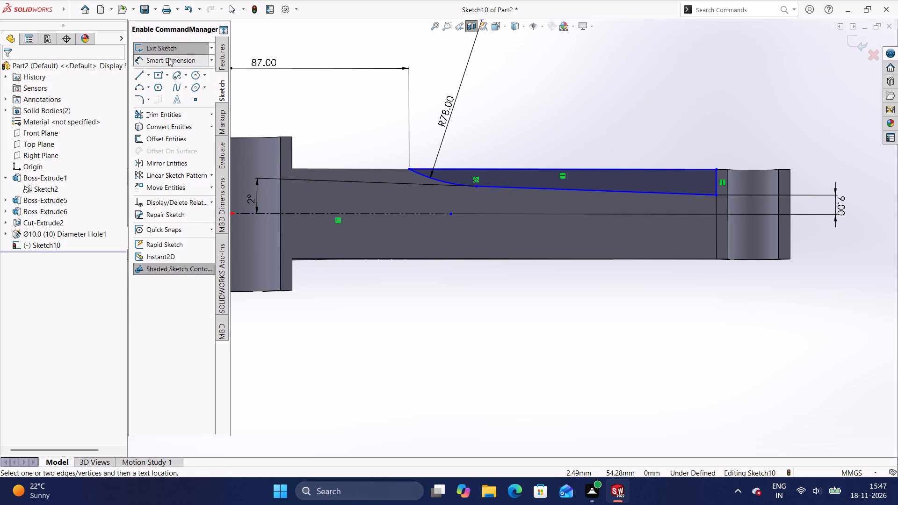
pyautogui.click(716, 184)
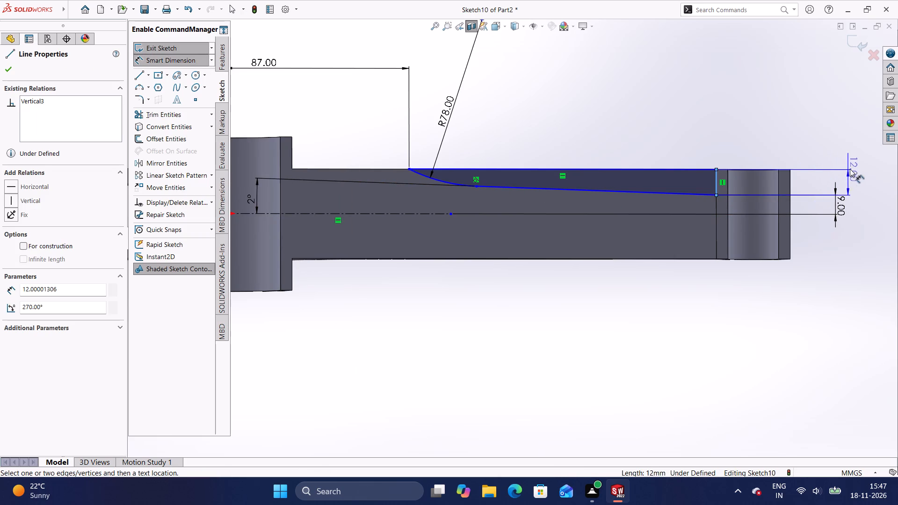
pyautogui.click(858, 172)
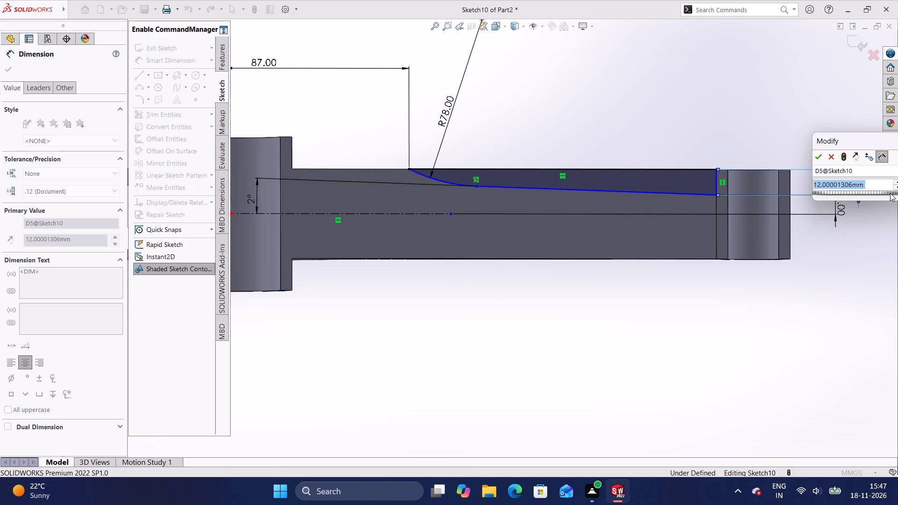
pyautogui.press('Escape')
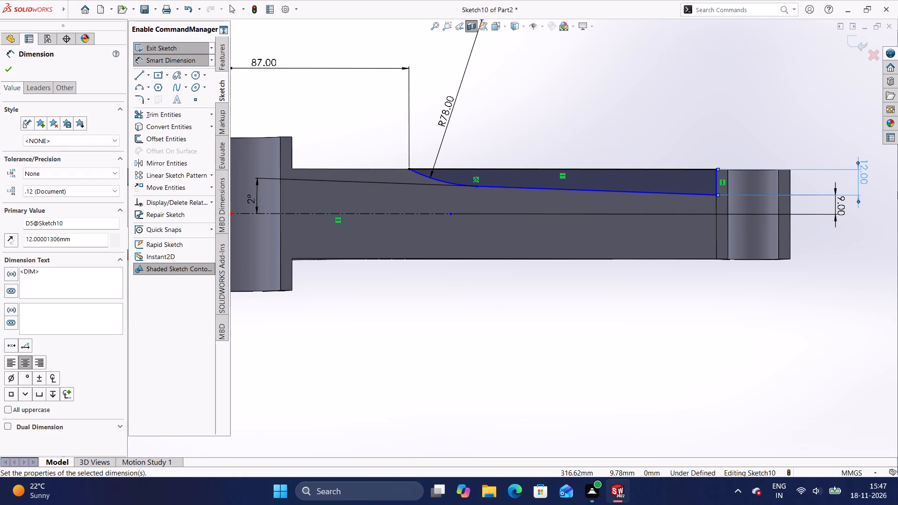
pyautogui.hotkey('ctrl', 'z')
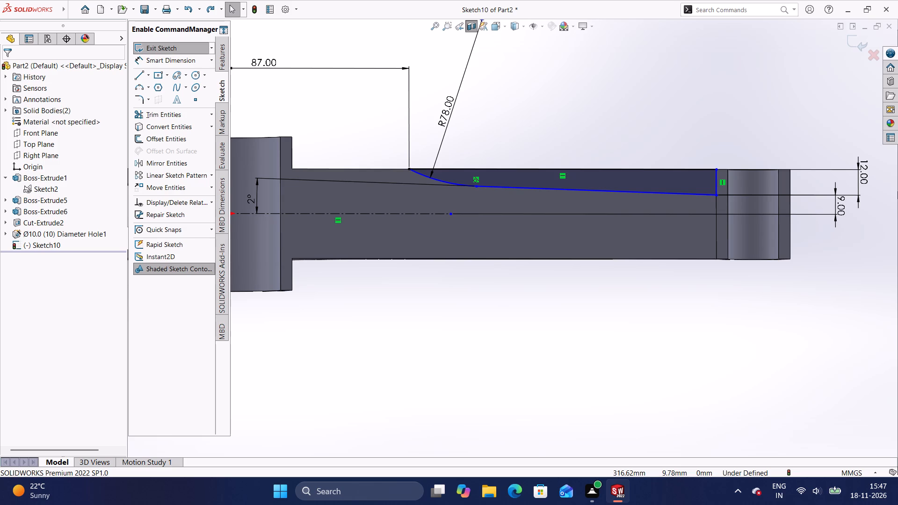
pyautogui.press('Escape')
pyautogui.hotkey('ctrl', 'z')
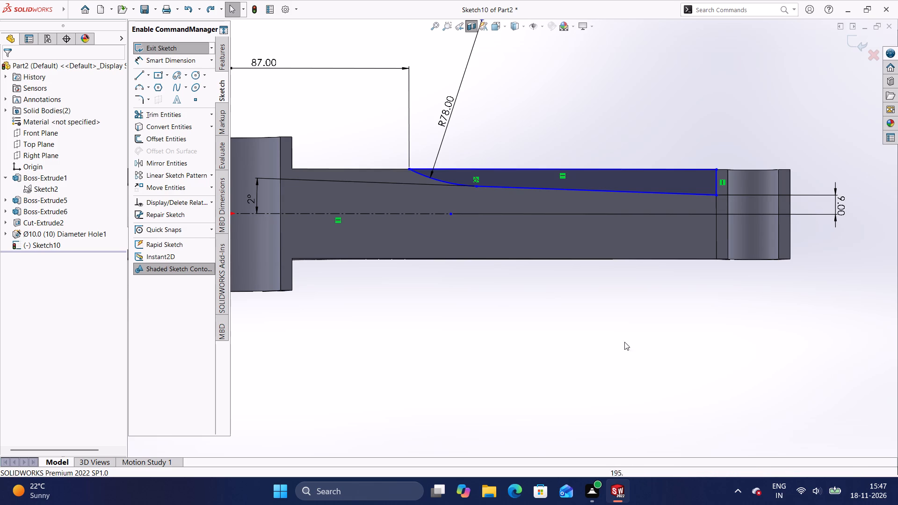
# Sketch a closed extension past the profile's vertical end line, using horizontal and vertical lines and a sloping line about 19.5 mm long to its lower corner.
pyautogui.click(138, 79)
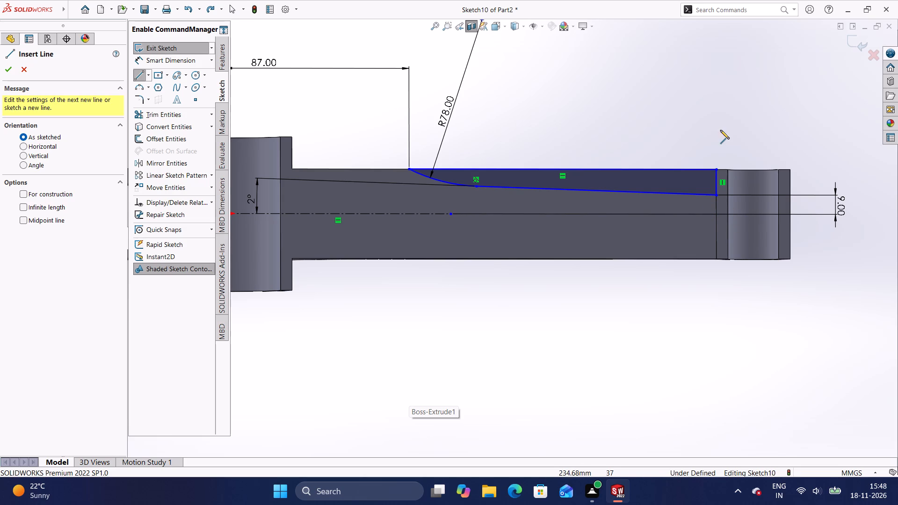
pyautogui.click(716, 170)
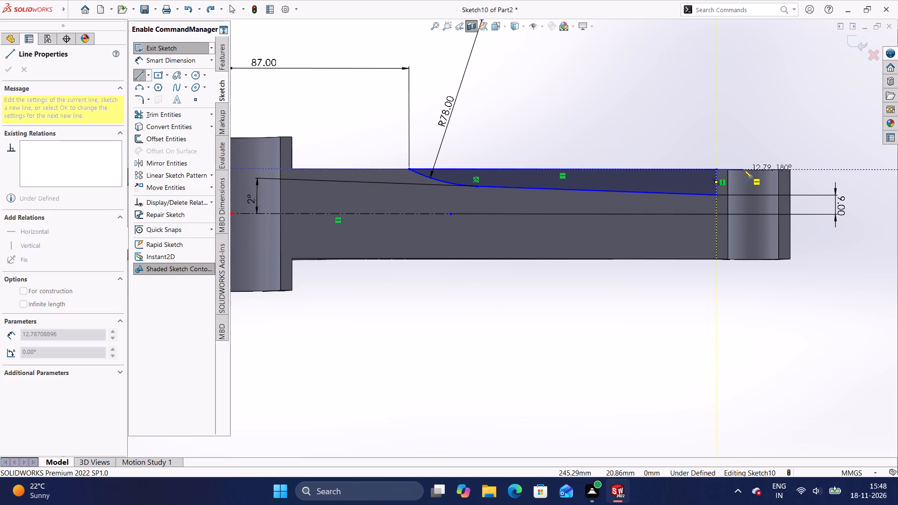
pyautogui.click(757, 169)
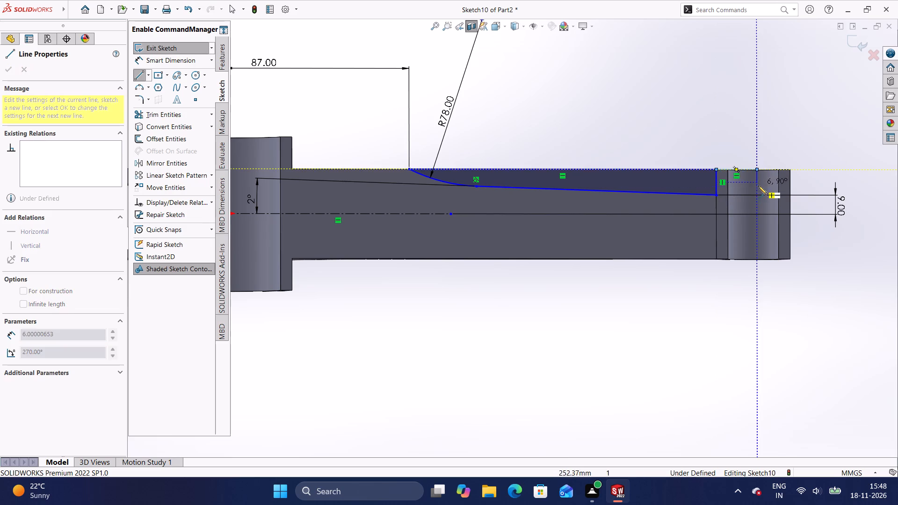
pyautogui.click(756, 202)
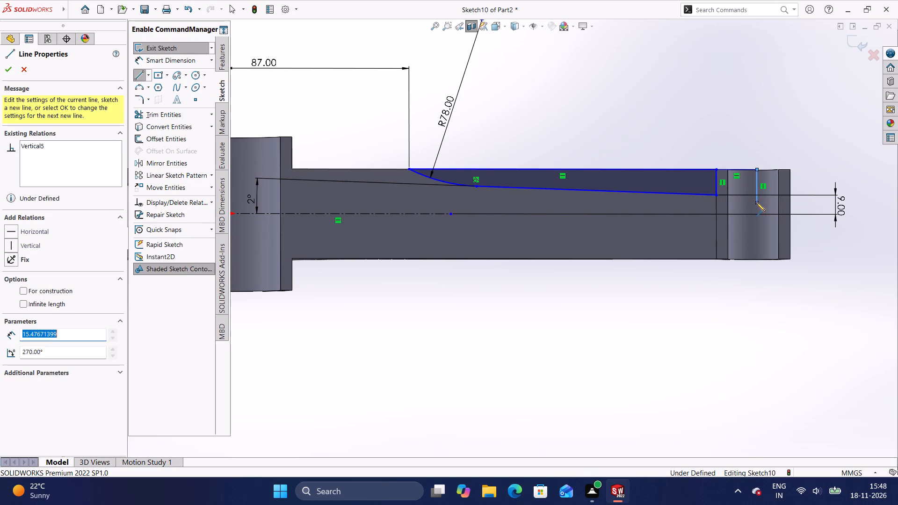
pyautogui.click(716, 195)
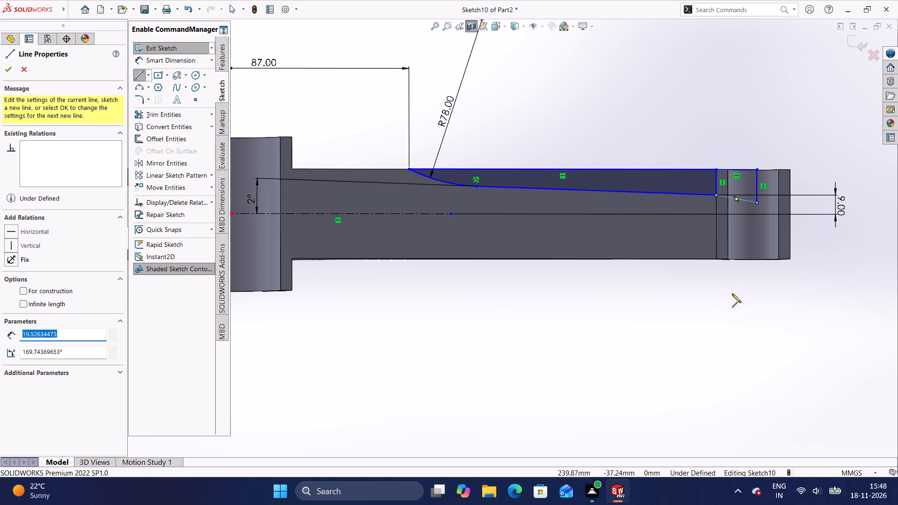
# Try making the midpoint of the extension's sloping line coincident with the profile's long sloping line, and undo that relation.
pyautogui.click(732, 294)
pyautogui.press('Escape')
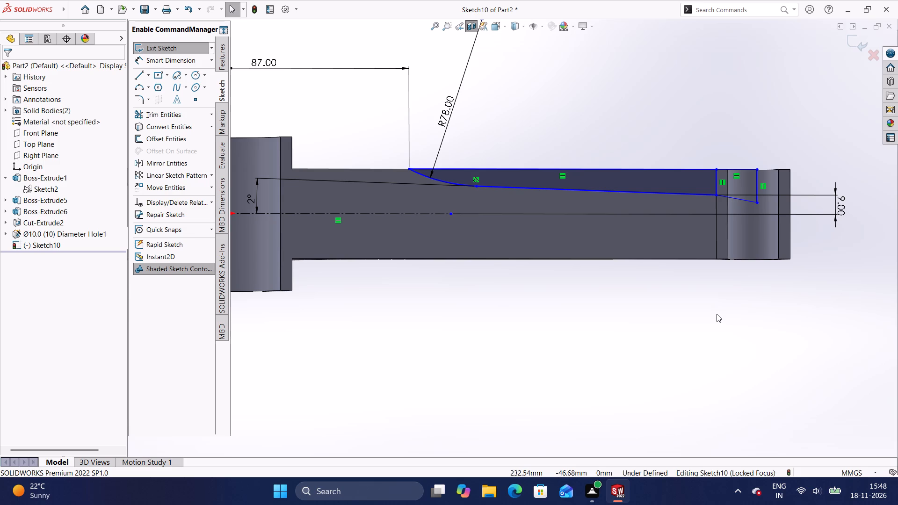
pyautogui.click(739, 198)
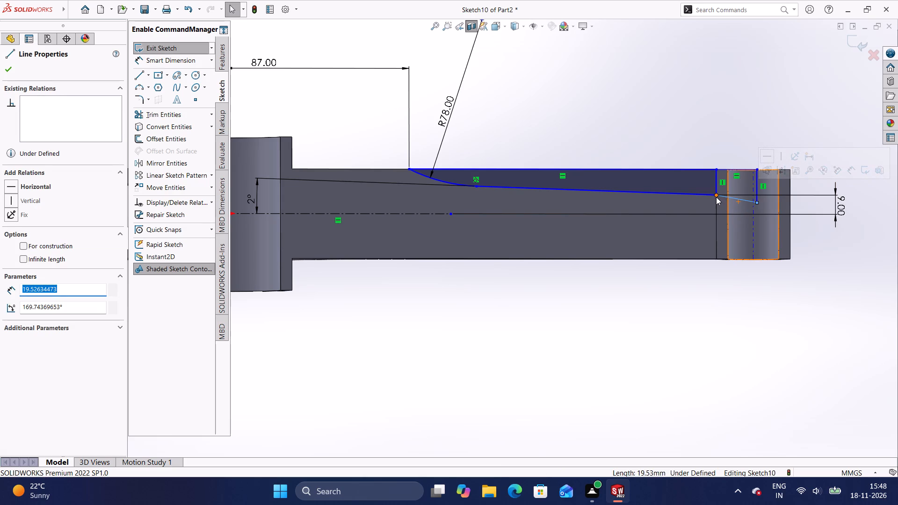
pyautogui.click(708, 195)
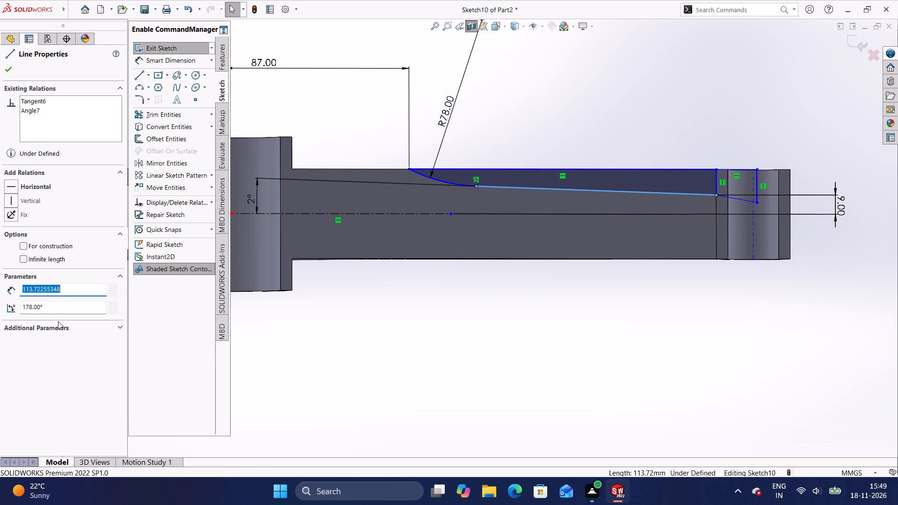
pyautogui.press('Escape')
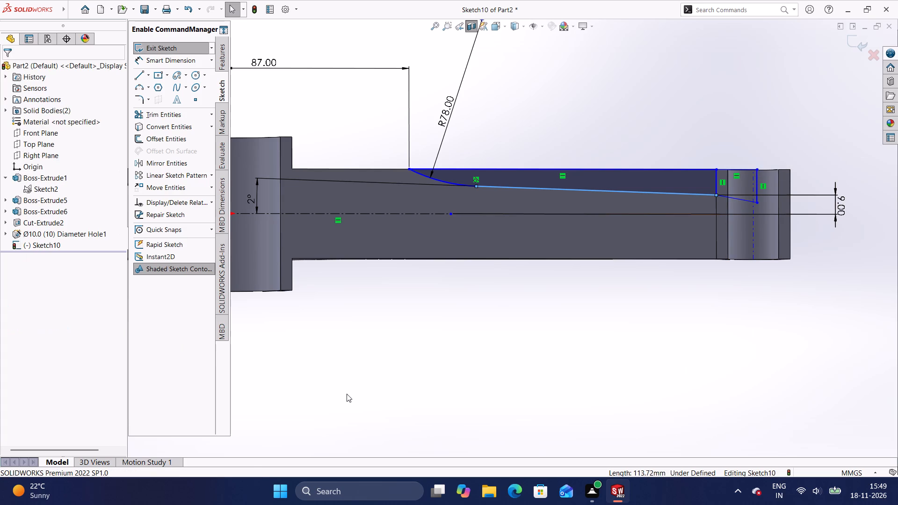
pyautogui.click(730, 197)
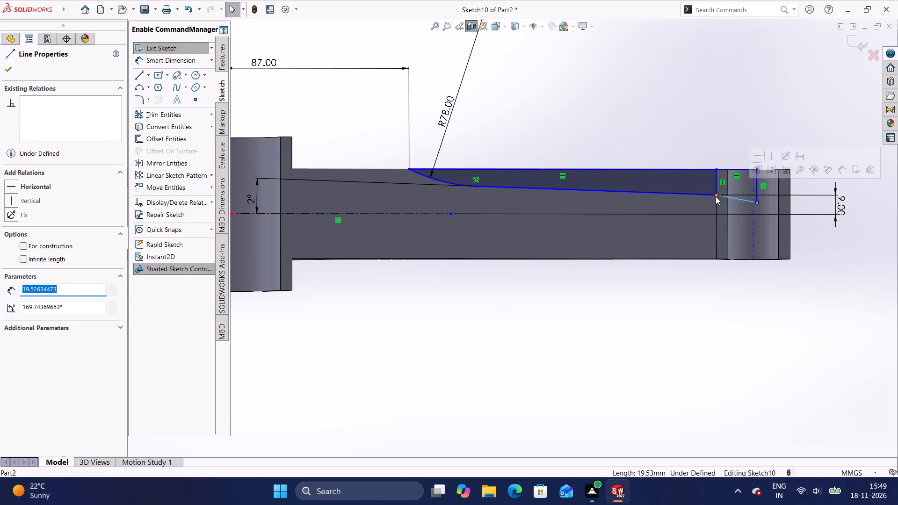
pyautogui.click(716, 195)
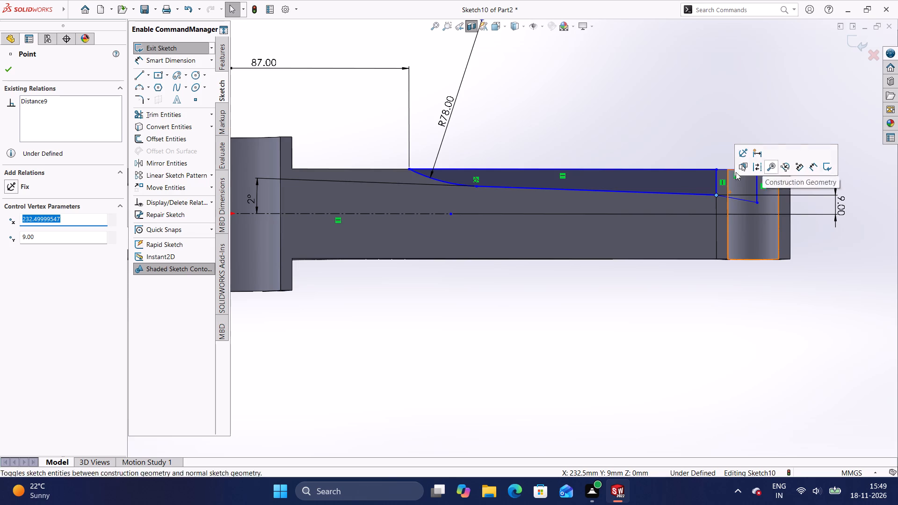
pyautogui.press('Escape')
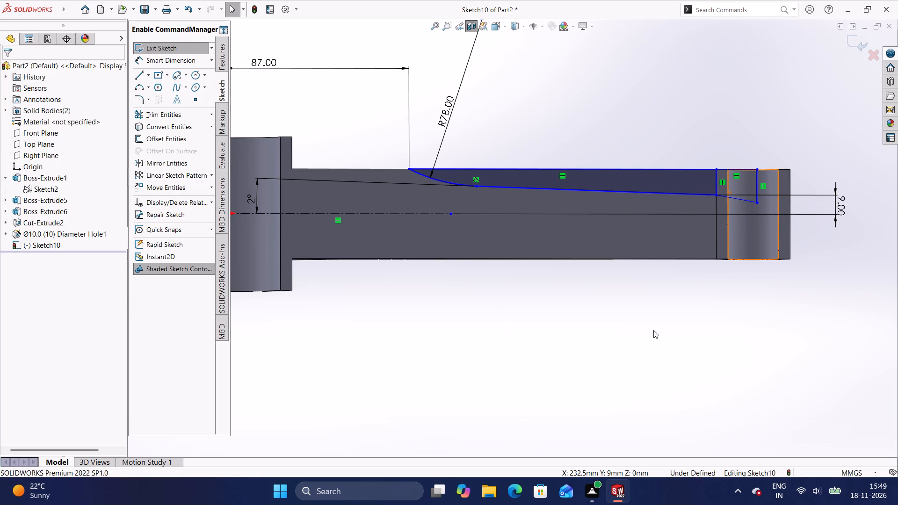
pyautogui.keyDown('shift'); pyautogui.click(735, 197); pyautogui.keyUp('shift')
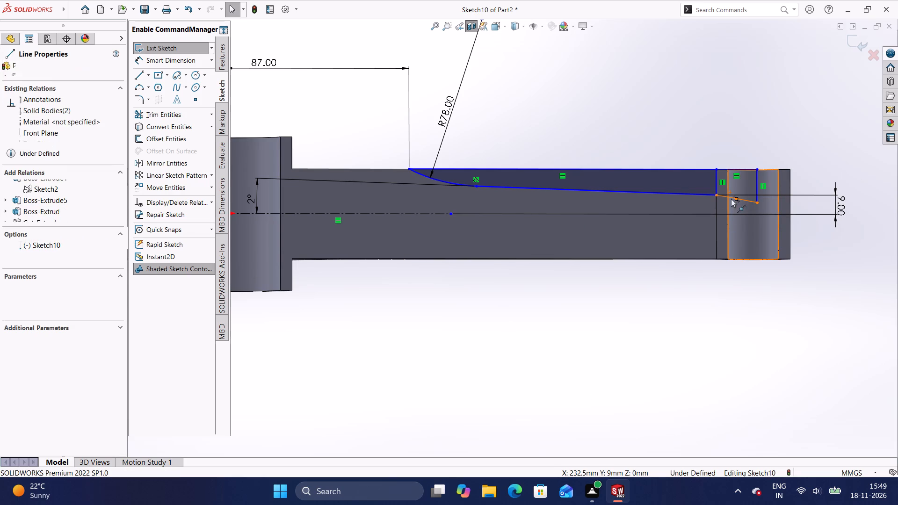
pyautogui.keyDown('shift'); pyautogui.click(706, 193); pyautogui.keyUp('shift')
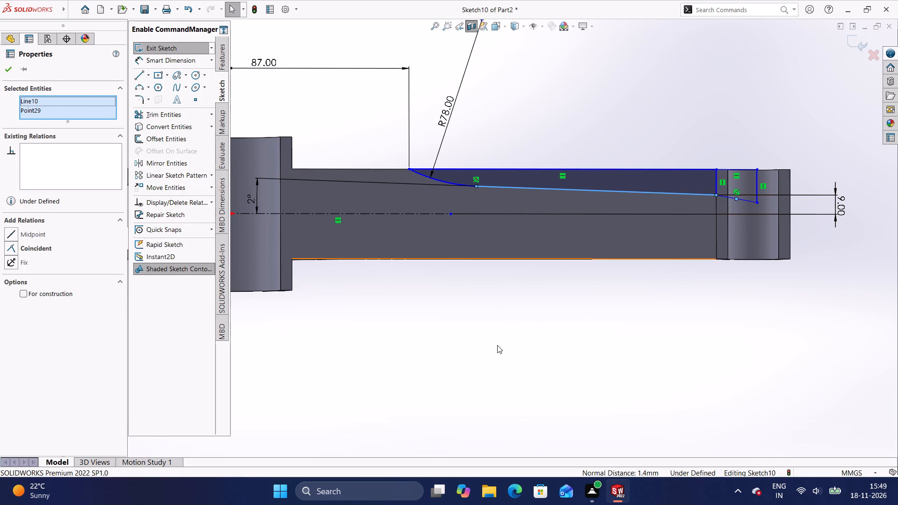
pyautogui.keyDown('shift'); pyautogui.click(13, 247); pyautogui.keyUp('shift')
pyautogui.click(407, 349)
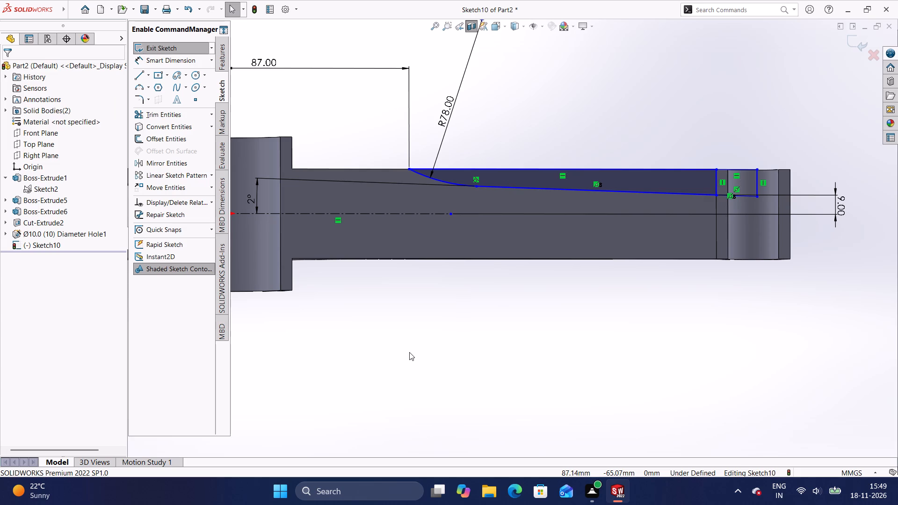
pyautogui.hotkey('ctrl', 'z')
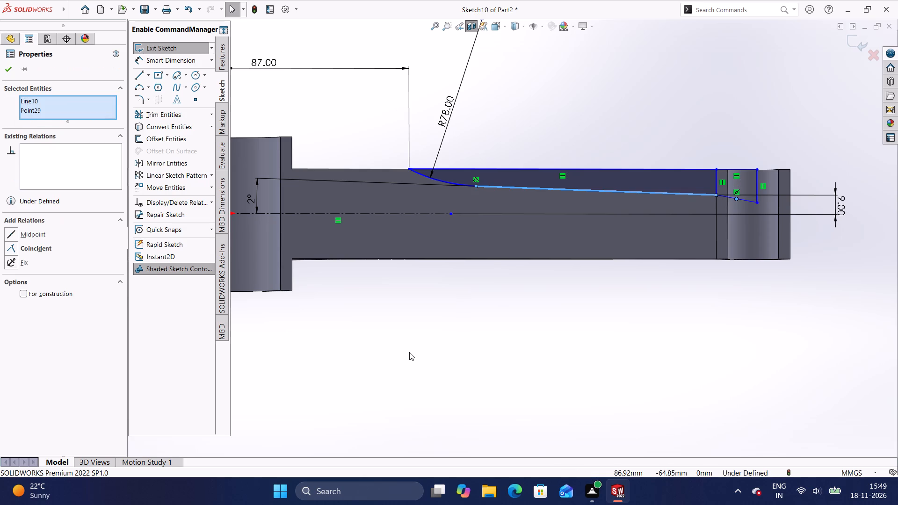
# Make the extension's short sloping line collinear with the profile's long sloping line.
pyautogui.click(572, 81)
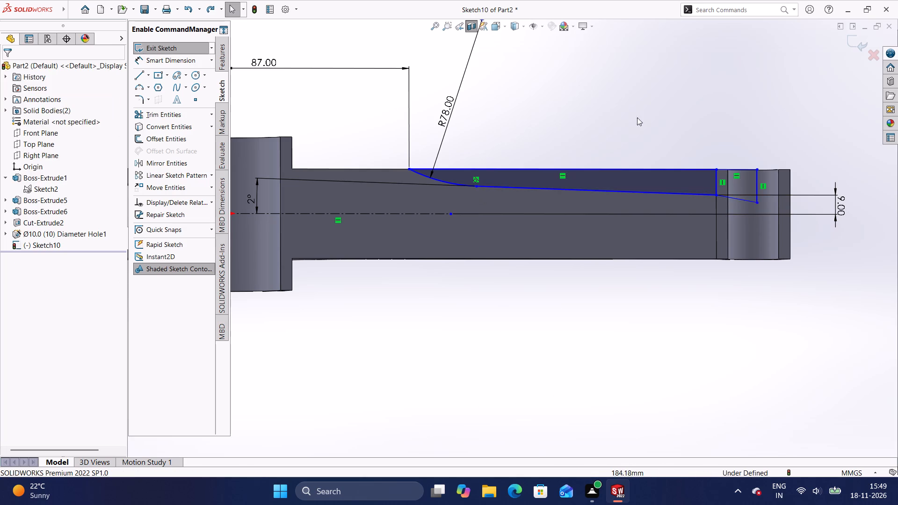
pyautogui.click(739, 198)
pyautogui.click(690, 194)
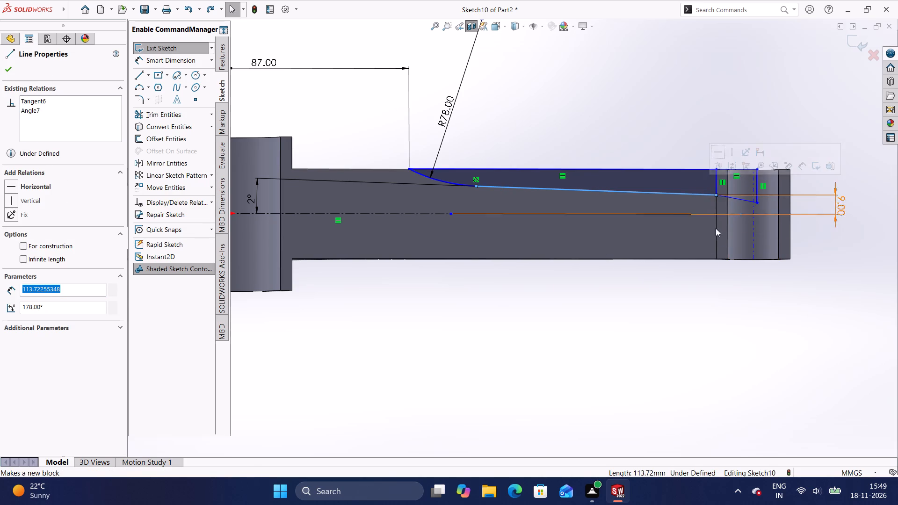
pyautogui.press('Escape')
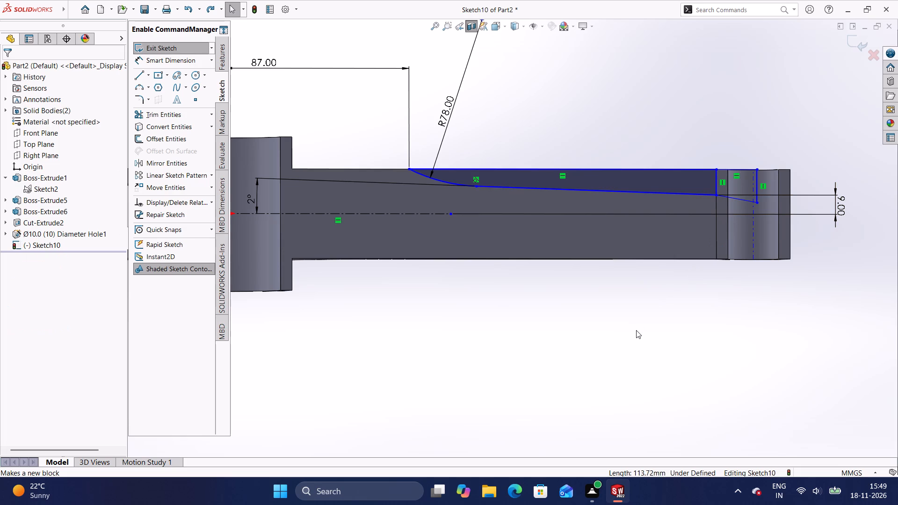
pyautogui.keyDown('shift'); pyautogui.click(740, 199); pyautogui.keyUp('shift')
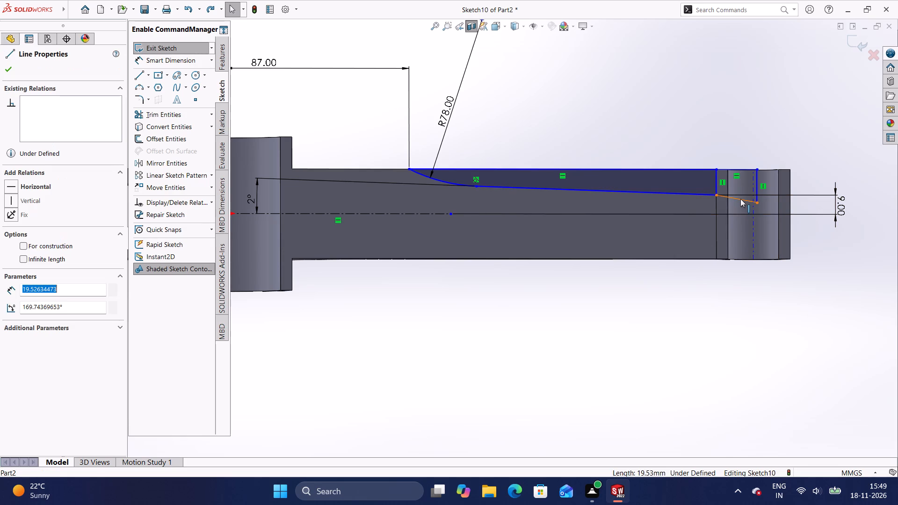
pyautogui.keyDown('shift'); pyautogui.click(702, 194); pyautogui.keyUp('shift')
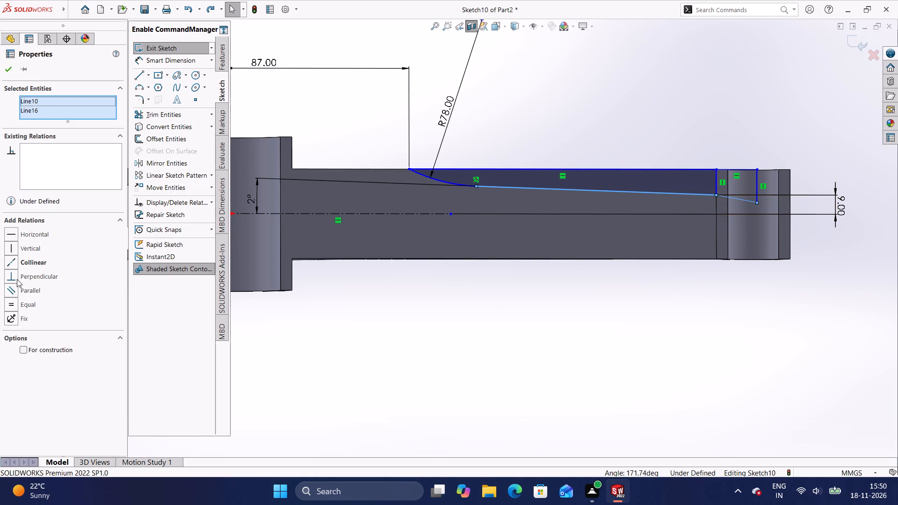
pyautogui.keyDown('shift'); pyautogui.click(10, 262); pyautogui.keyUp('shift')
pyautogui.click(394, 338)
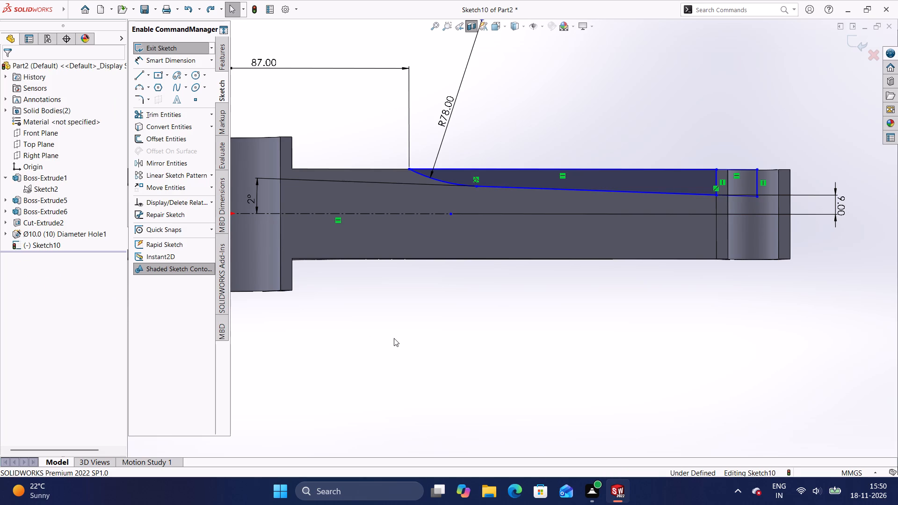
# Delete the vertical line dividing the original profile from its extension.
pyautogui.click(716, 180)
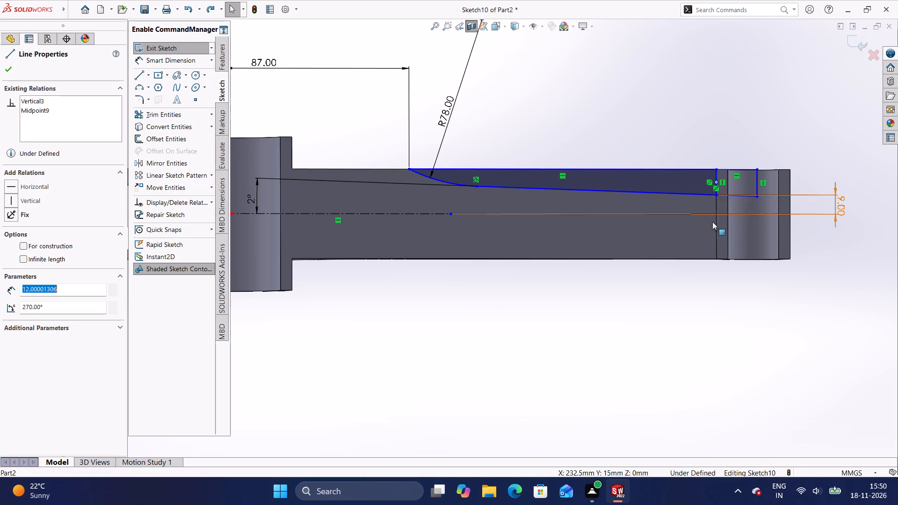
pyautogui.press('Delete')
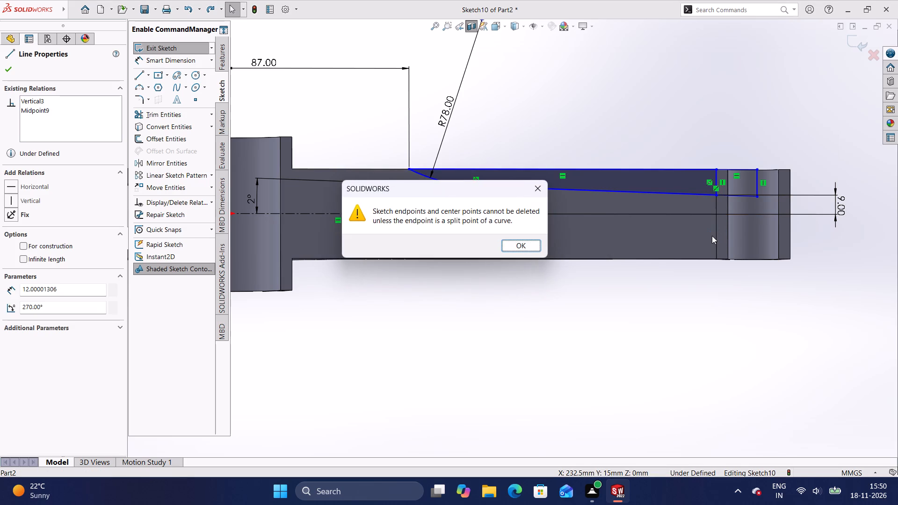
pyautogui.click(516, 246)
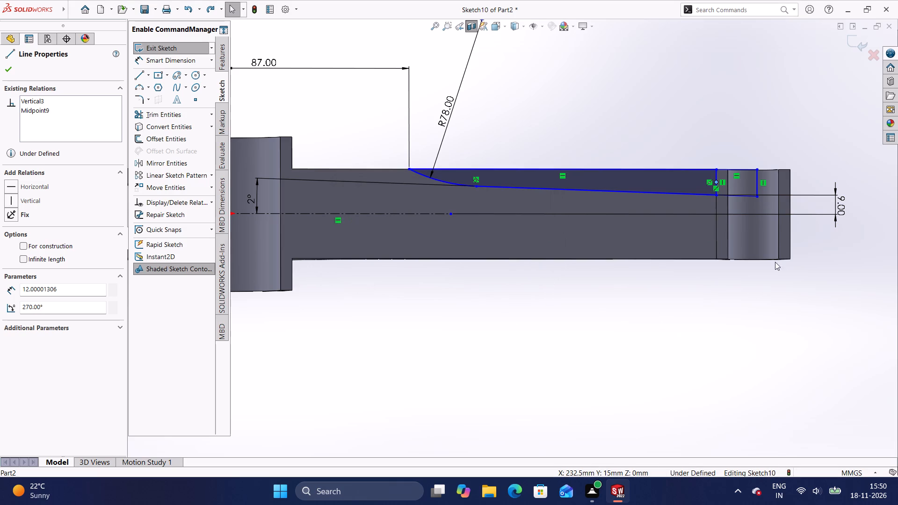
pyautogui.scroll(-3, 714, 181)
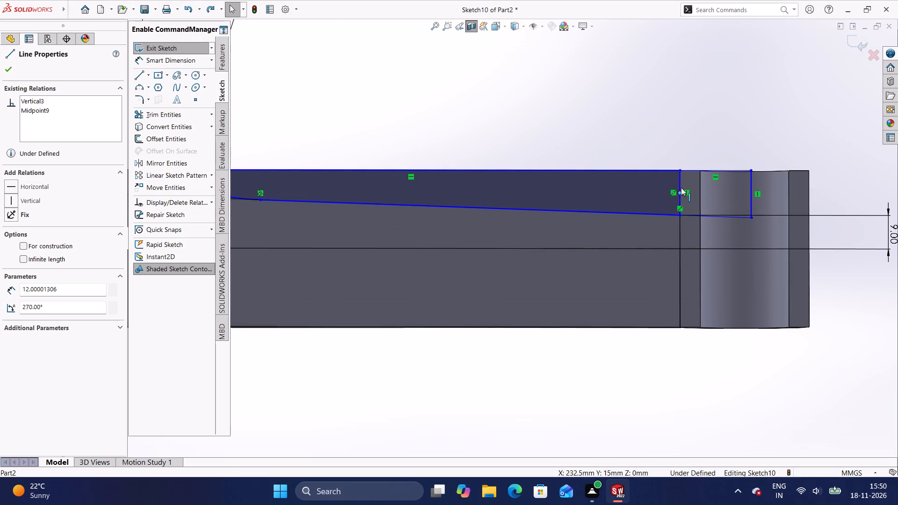
pyautogui.click(679, 178)
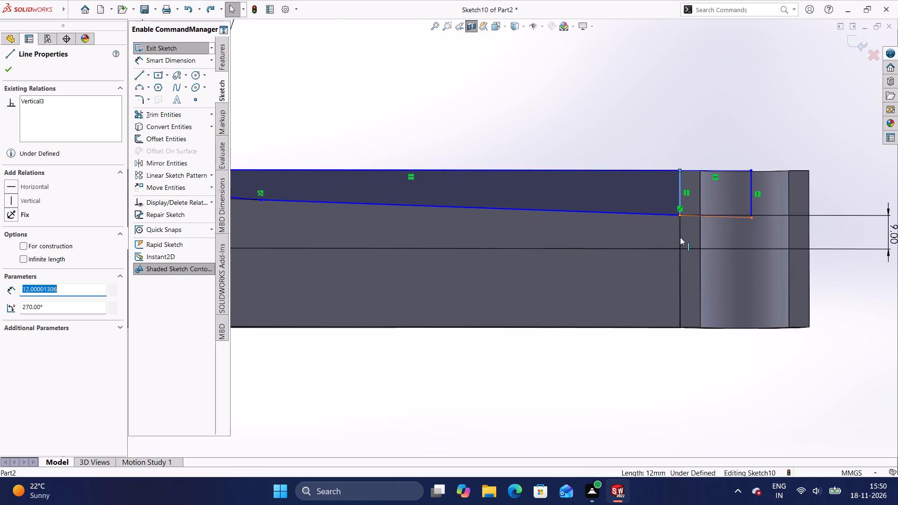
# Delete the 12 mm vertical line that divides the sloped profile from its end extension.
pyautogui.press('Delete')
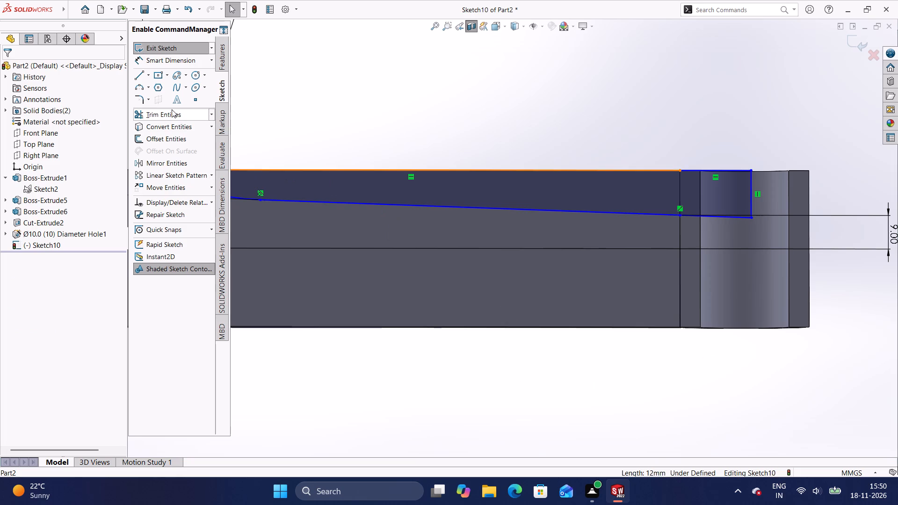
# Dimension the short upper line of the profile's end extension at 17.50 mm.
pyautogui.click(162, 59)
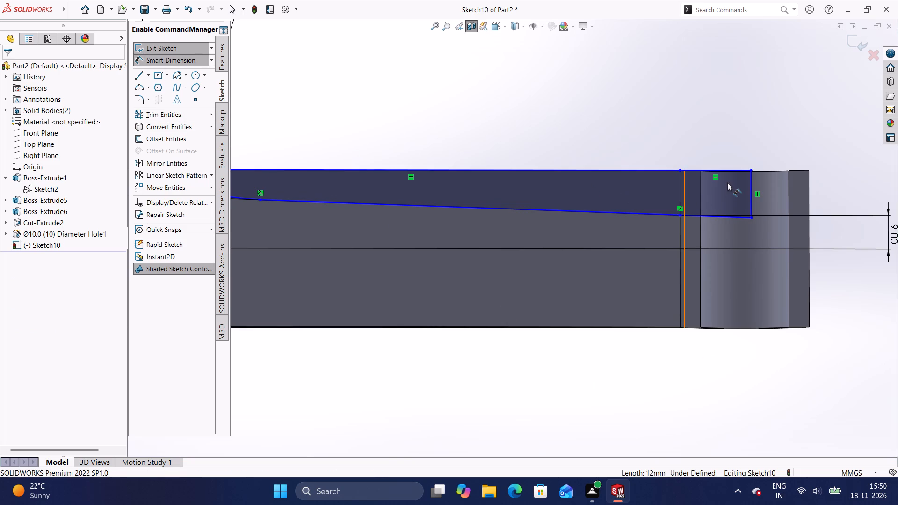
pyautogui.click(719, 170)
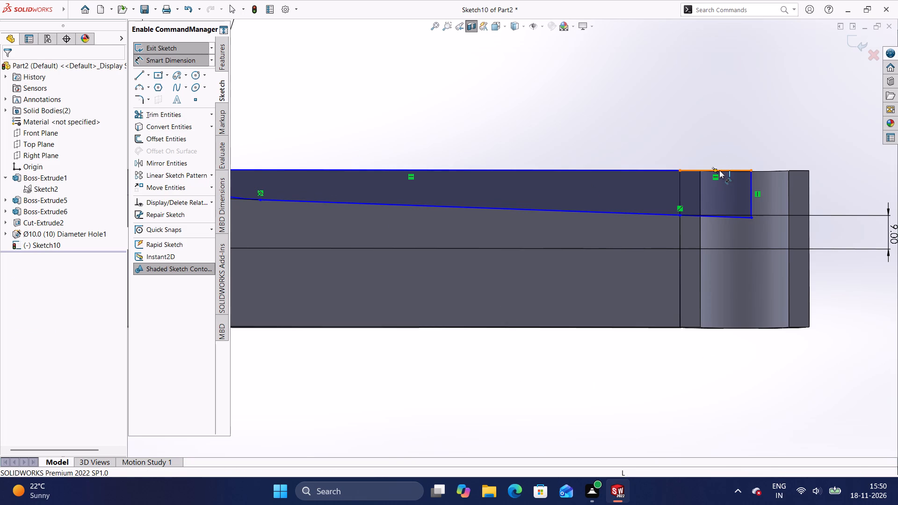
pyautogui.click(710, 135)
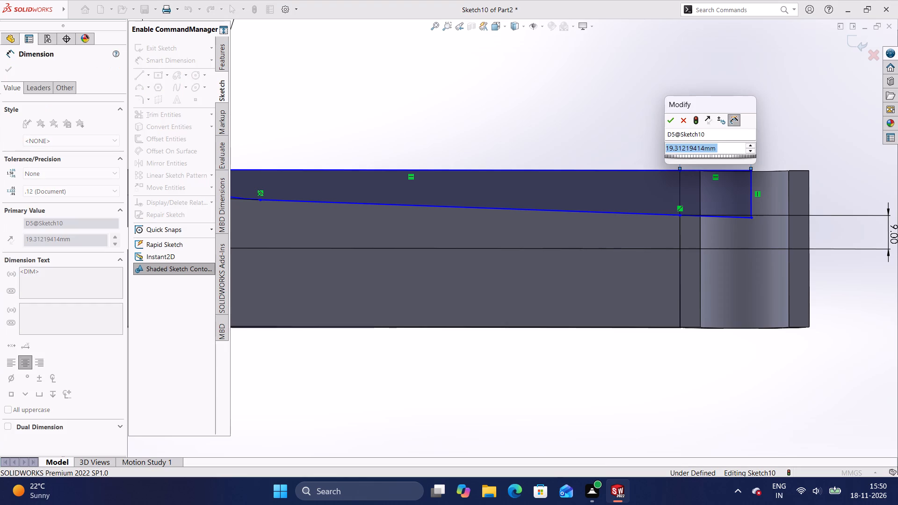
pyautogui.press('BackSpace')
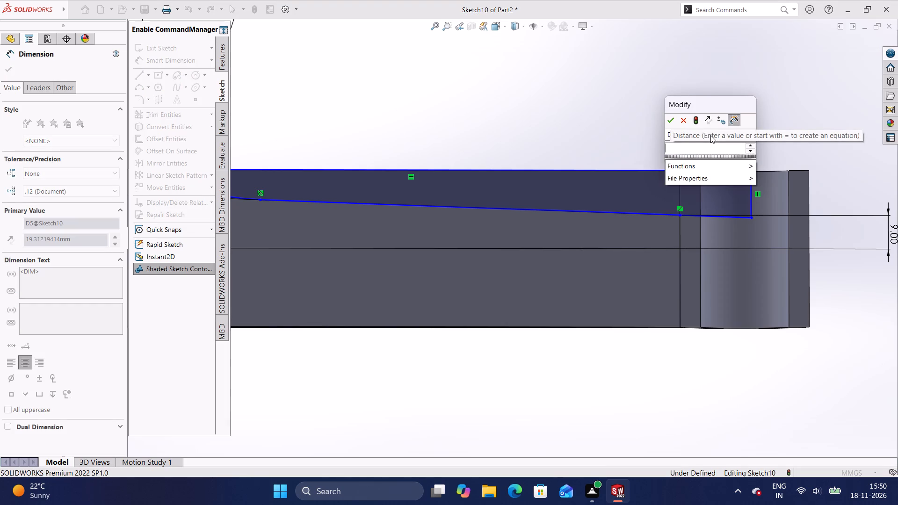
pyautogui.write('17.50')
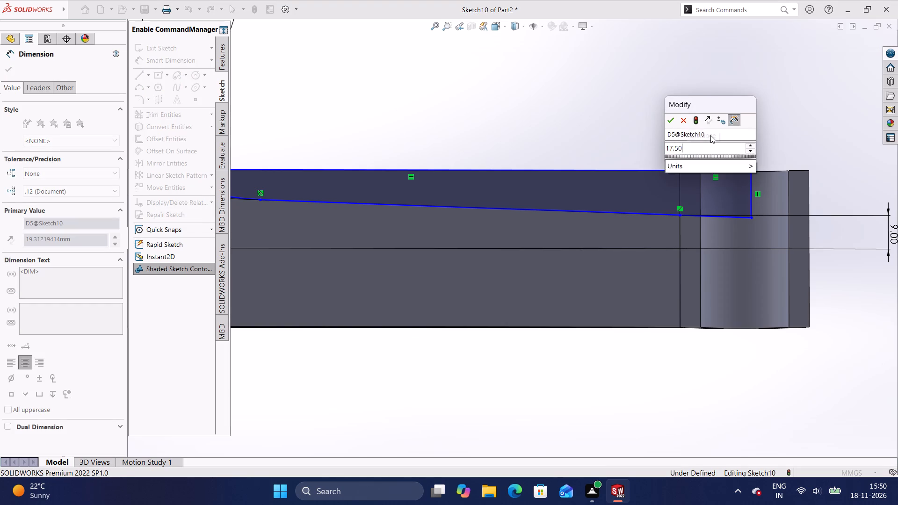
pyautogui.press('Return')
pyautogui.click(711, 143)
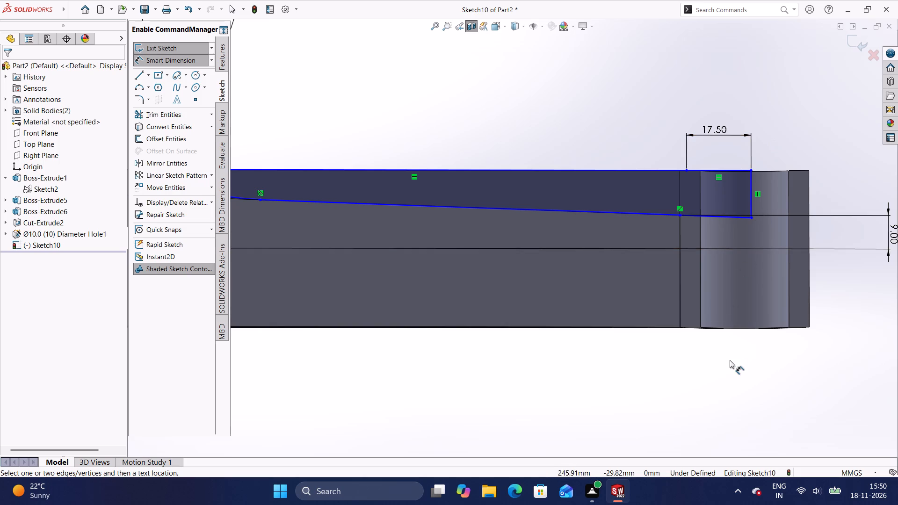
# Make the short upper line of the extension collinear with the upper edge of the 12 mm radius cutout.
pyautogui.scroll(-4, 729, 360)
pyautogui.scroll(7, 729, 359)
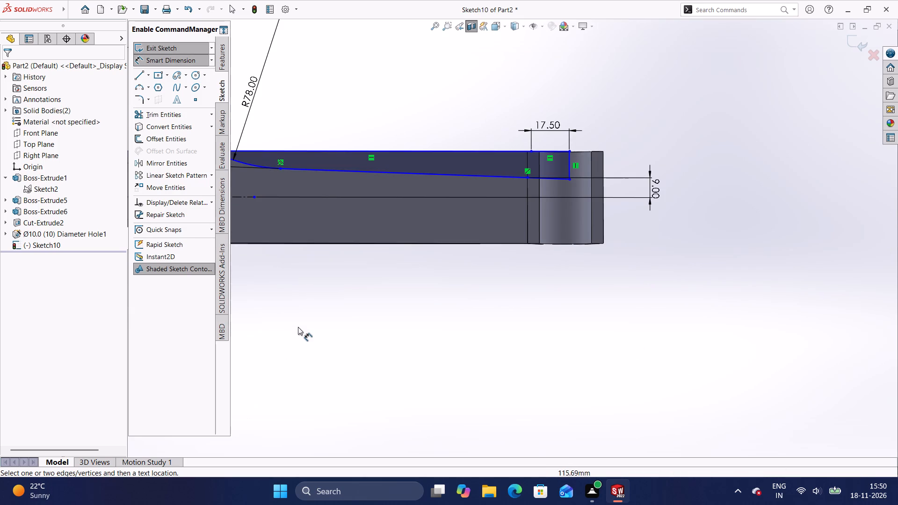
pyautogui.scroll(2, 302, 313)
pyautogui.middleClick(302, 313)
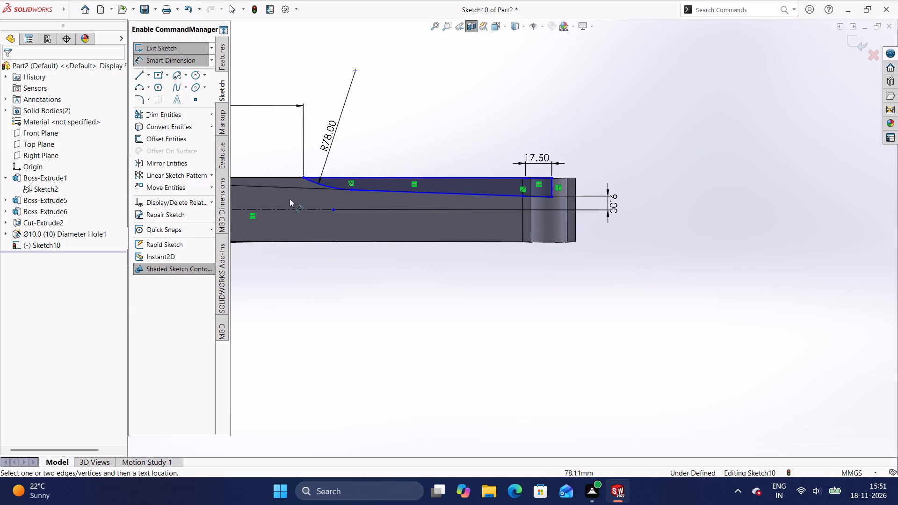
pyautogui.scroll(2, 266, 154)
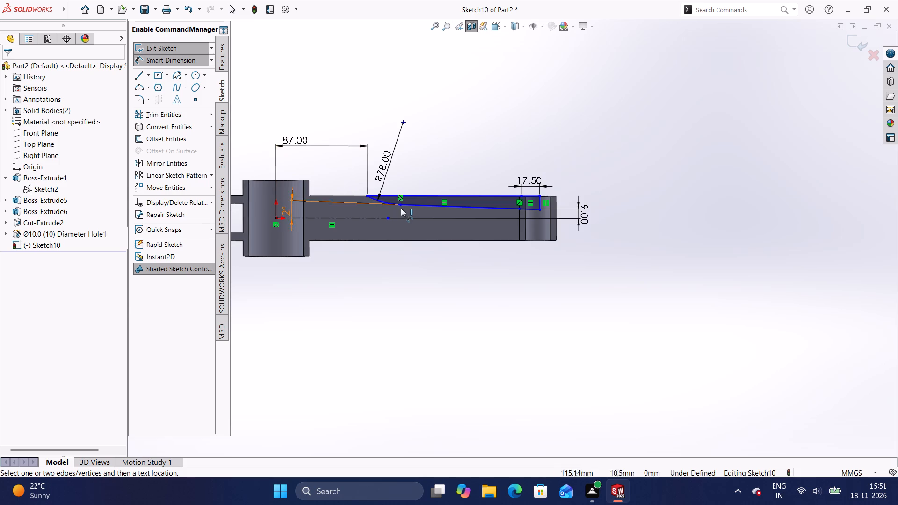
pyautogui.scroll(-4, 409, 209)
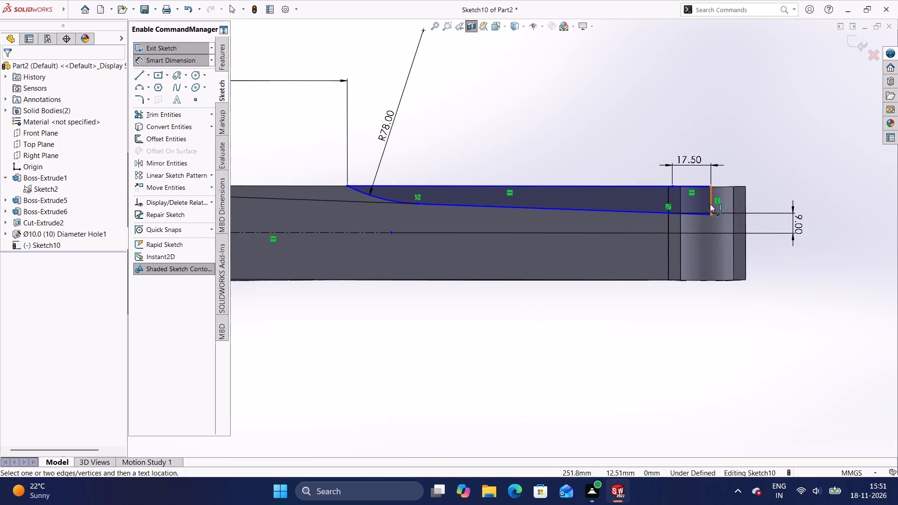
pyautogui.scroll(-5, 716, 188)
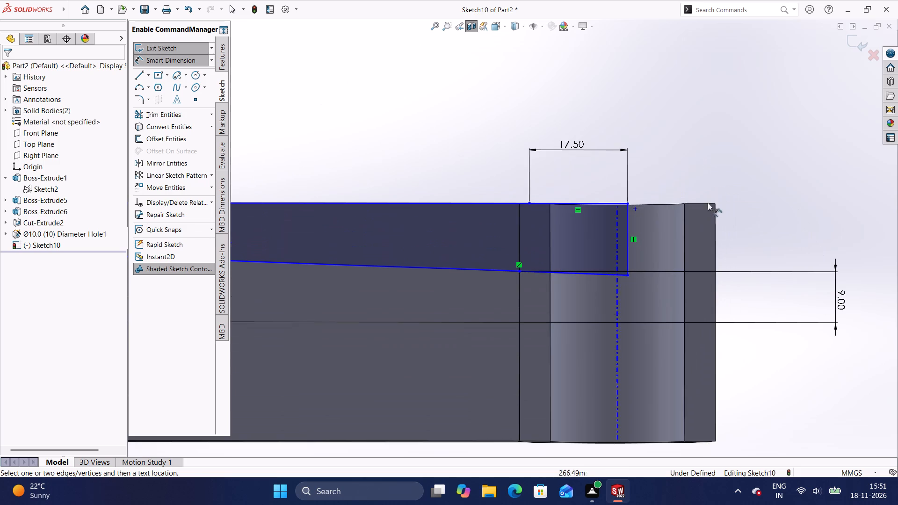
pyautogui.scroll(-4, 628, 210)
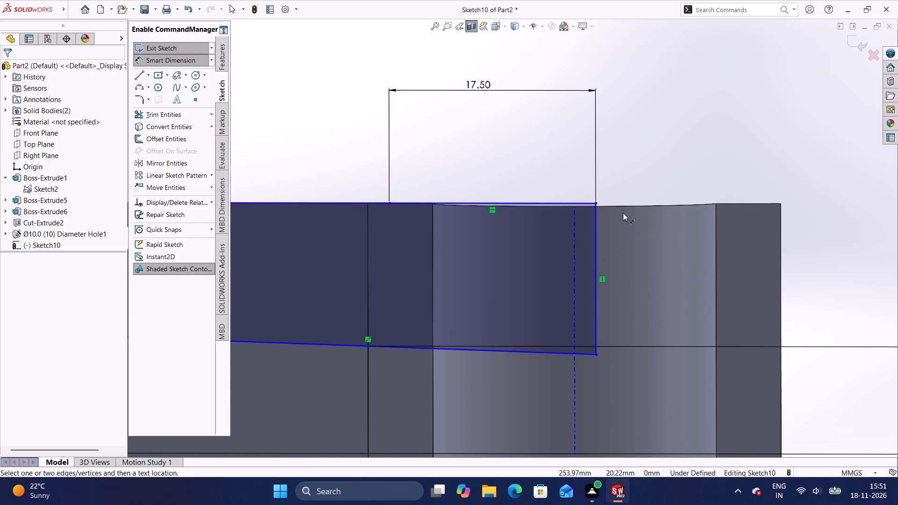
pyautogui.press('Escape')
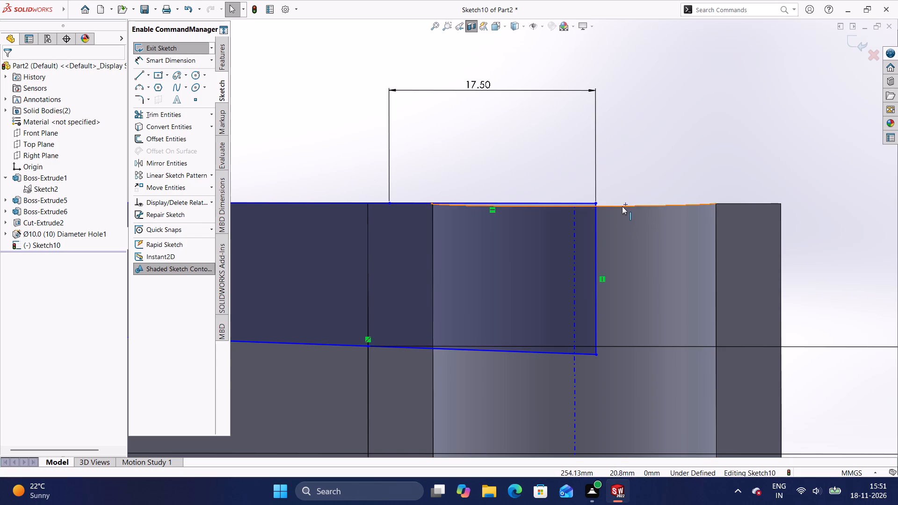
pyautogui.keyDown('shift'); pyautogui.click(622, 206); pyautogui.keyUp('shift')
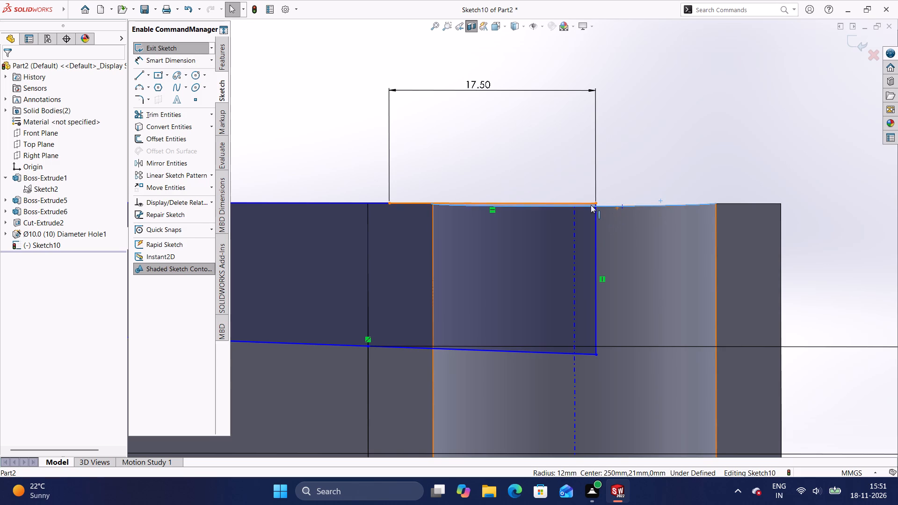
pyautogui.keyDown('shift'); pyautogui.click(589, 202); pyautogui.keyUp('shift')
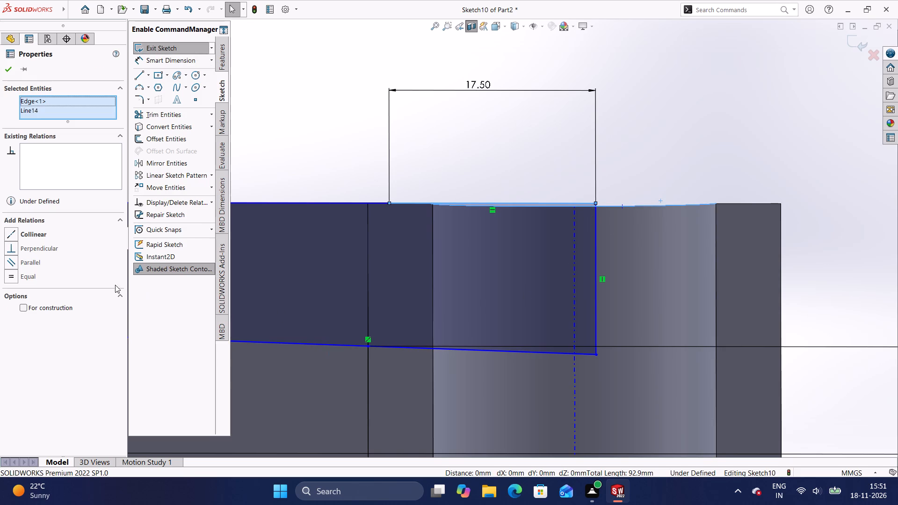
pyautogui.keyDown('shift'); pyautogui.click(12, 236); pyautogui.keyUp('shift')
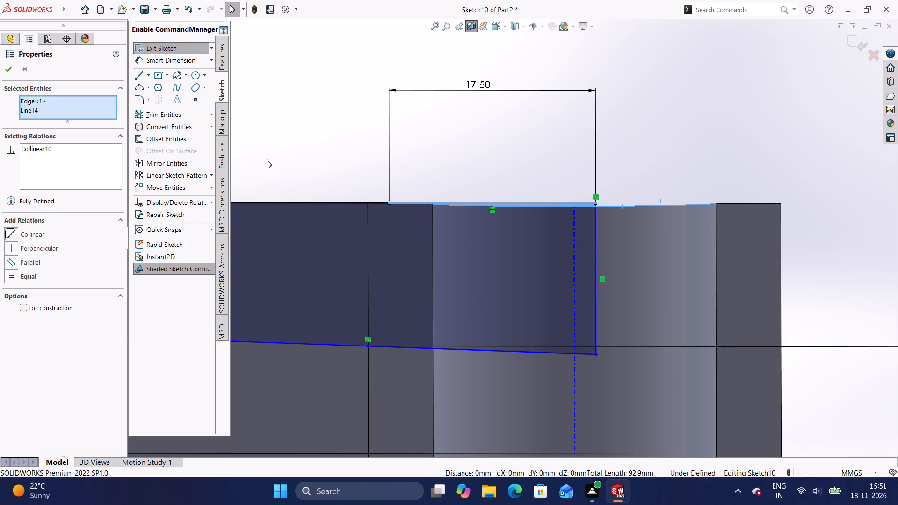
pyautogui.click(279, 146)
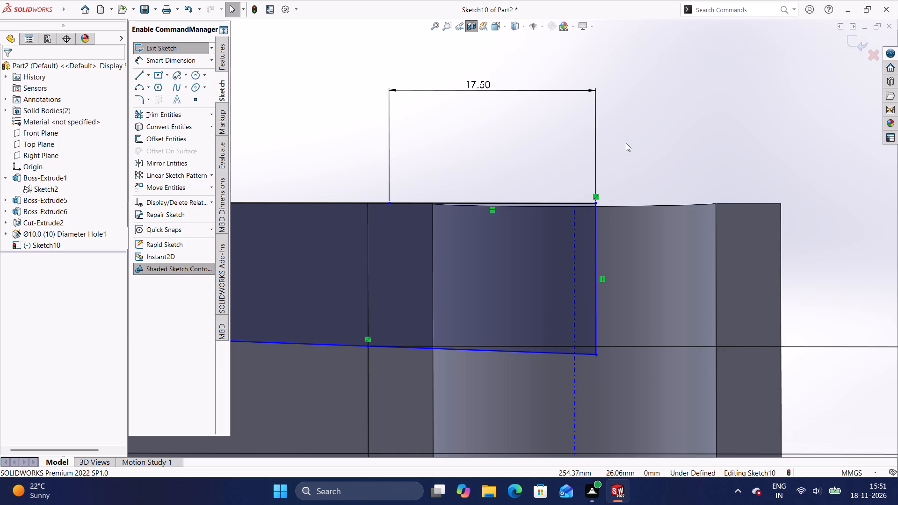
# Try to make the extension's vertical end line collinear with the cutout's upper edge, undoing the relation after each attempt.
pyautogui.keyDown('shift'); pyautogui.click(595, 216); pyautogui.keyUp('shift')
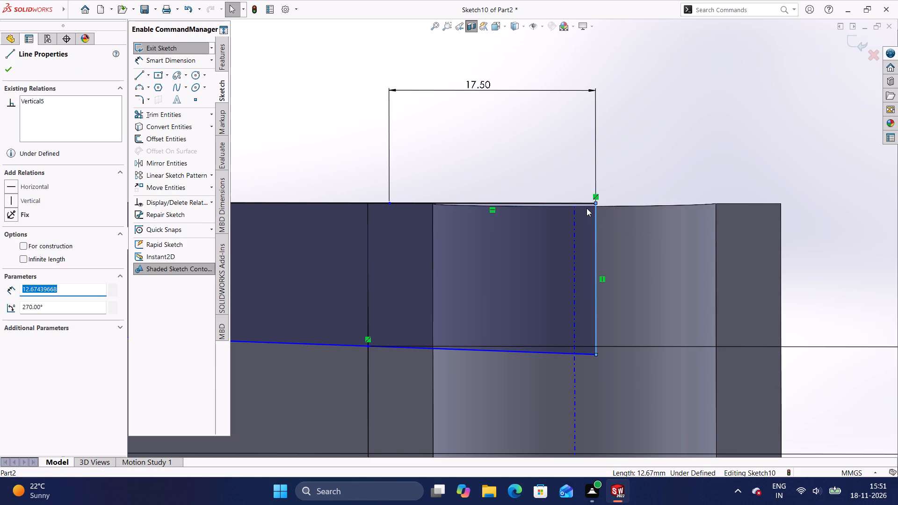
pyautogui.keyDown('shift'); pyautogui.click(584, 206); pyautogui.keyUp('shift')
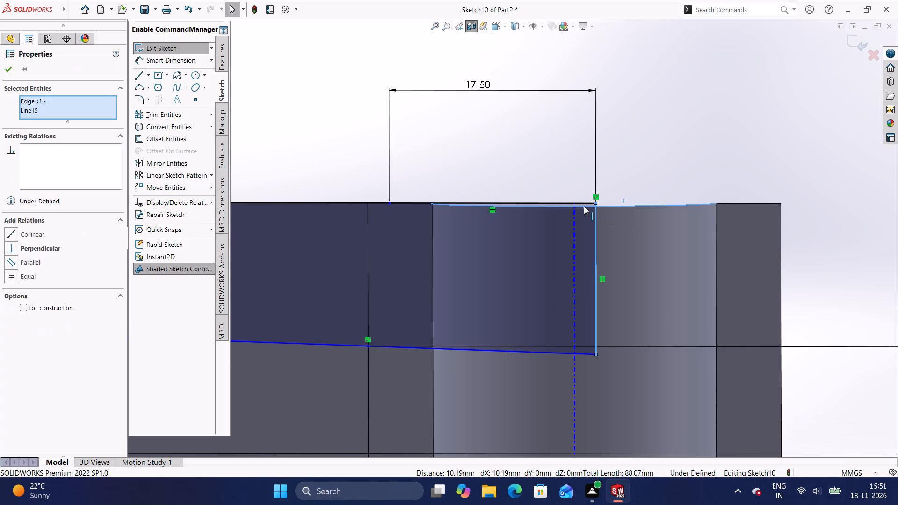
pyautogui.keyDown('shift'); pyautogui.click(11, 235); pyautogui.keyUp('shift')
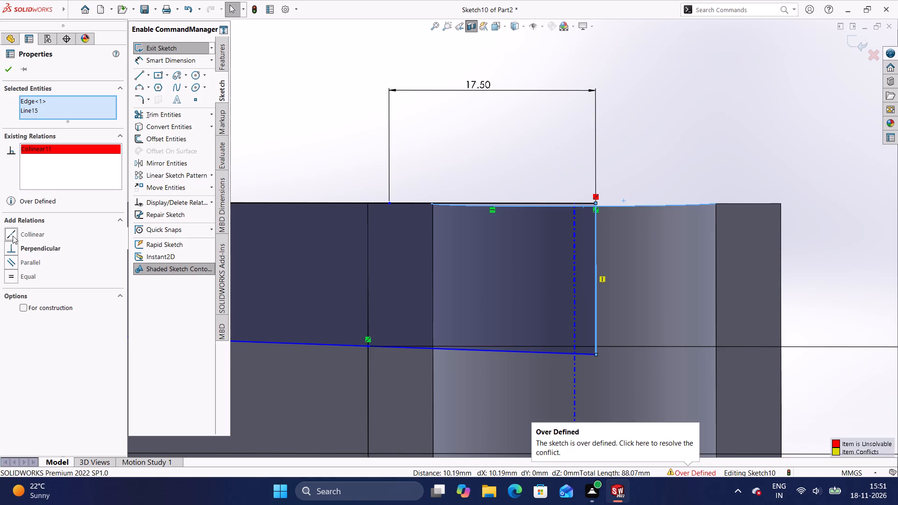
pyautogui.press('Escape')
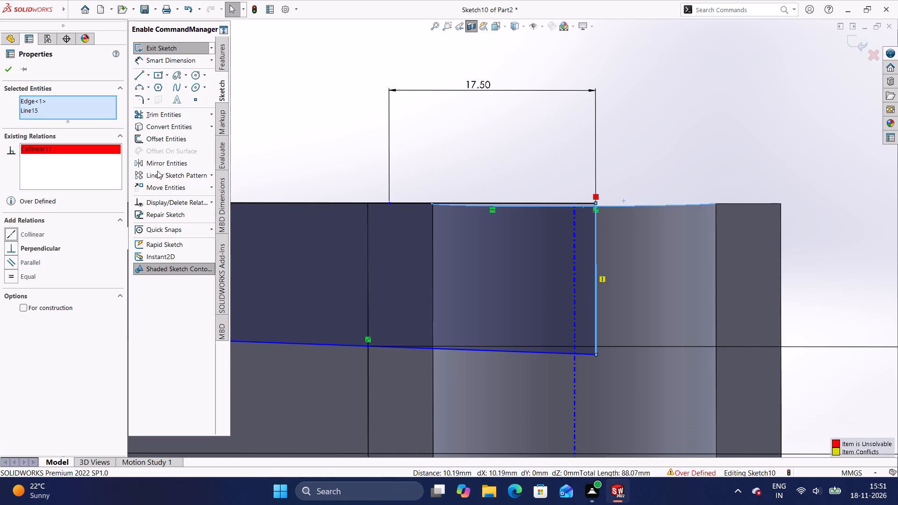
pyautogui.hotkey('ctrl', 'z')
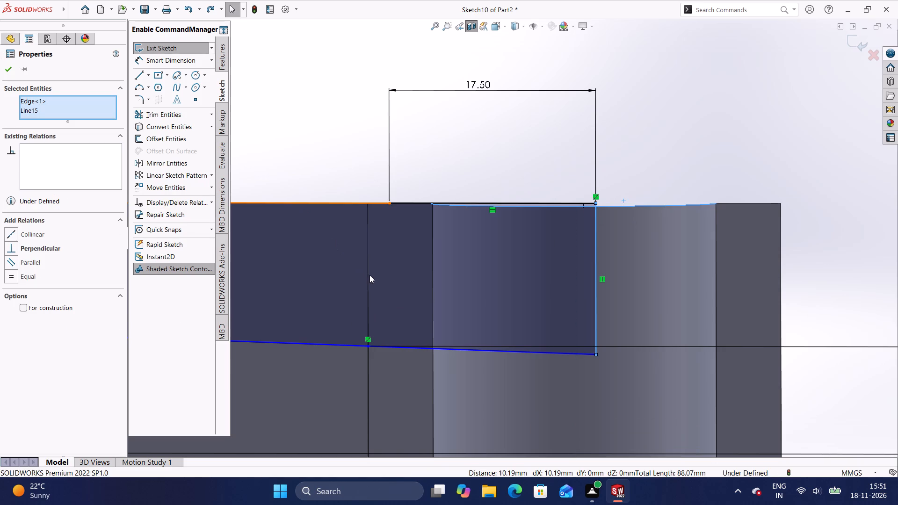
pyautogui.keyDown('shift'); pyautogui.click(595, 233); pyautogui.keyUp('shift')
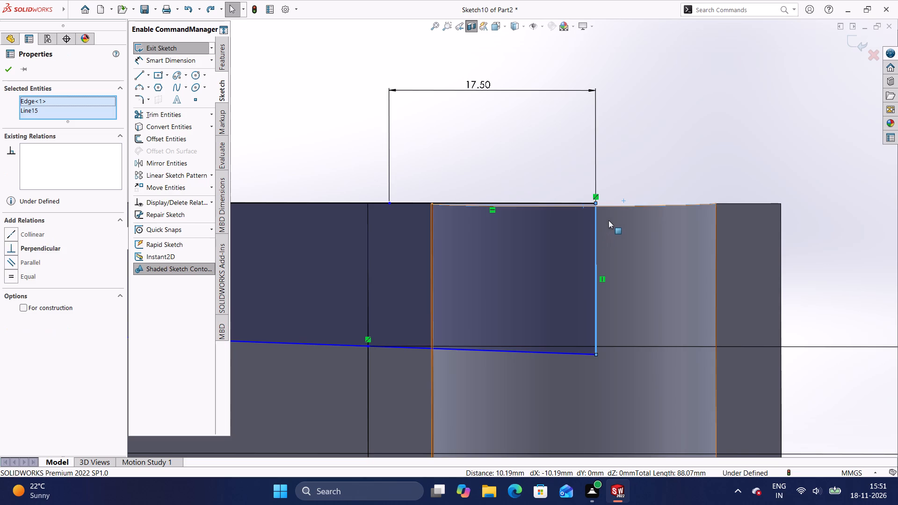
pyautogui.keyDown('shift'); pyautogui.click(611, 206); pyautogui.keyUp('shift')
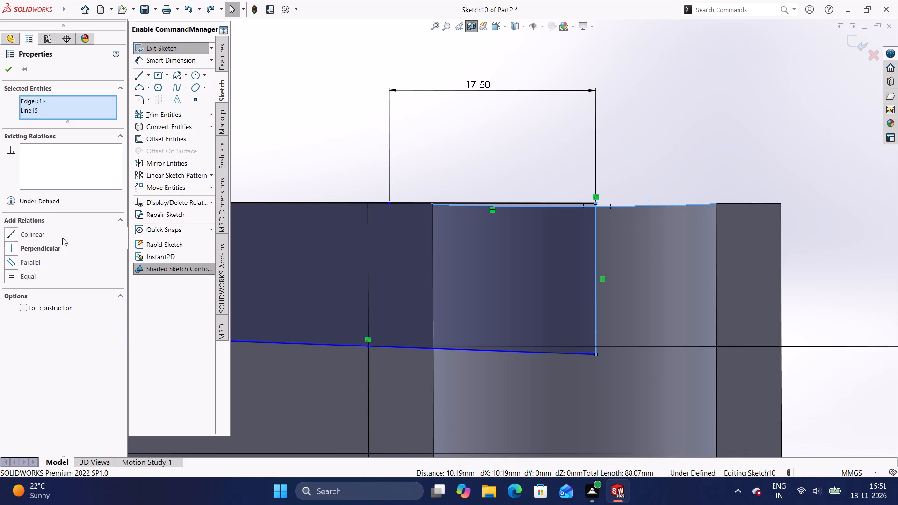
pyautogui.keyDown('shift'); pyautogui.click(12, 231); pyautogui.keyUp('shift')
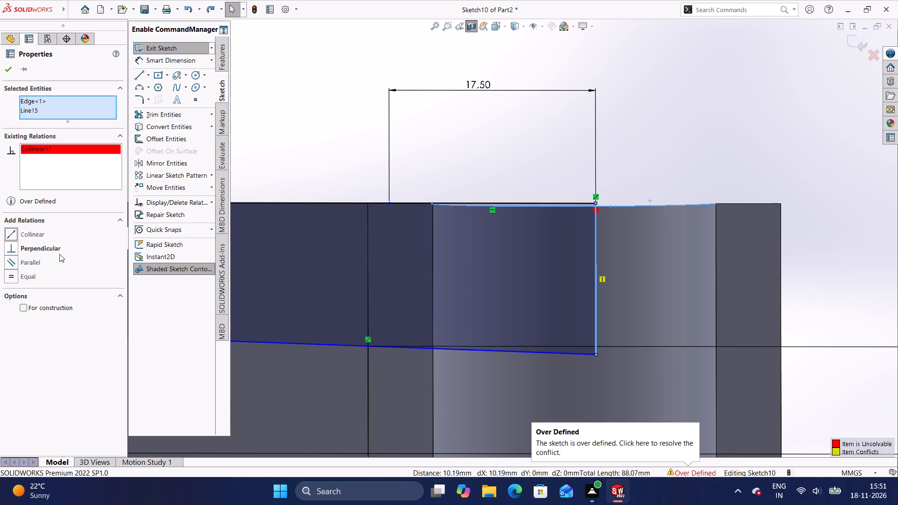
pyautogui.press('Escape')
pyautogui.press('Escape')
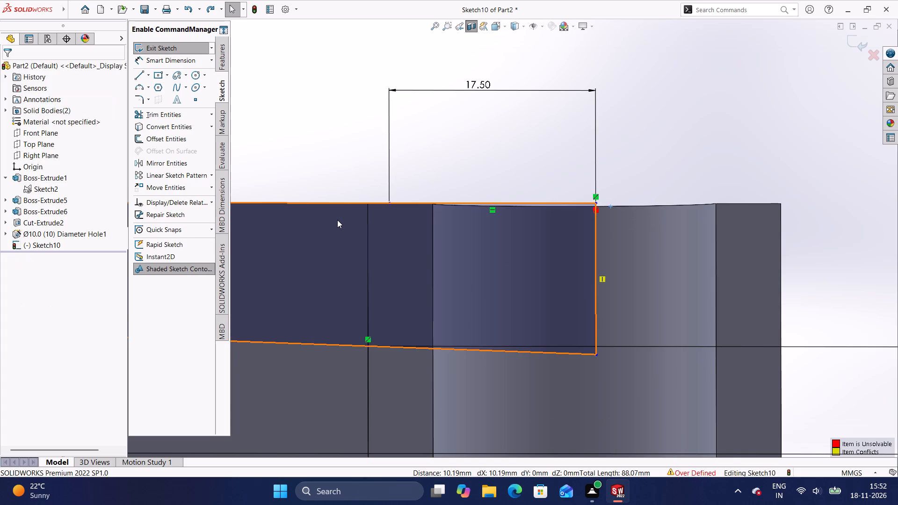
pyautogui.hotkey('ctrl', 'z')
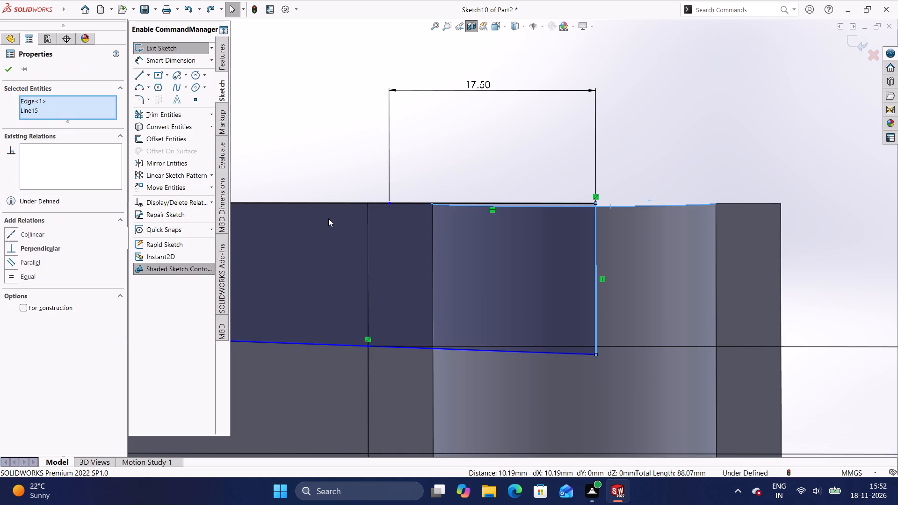
# Undo the recent sketch edits, back past the 17.50 mm extension, the 9 mm offset and the 87 mm dimension.
pyautogui.hotkey('ctrl', 'z')
pyautogui.hotkey('ctrl', 'z')
pyautogui.hotkey('ctrl', 'z')
pyautogui.hotkey('ctrl', 'z')
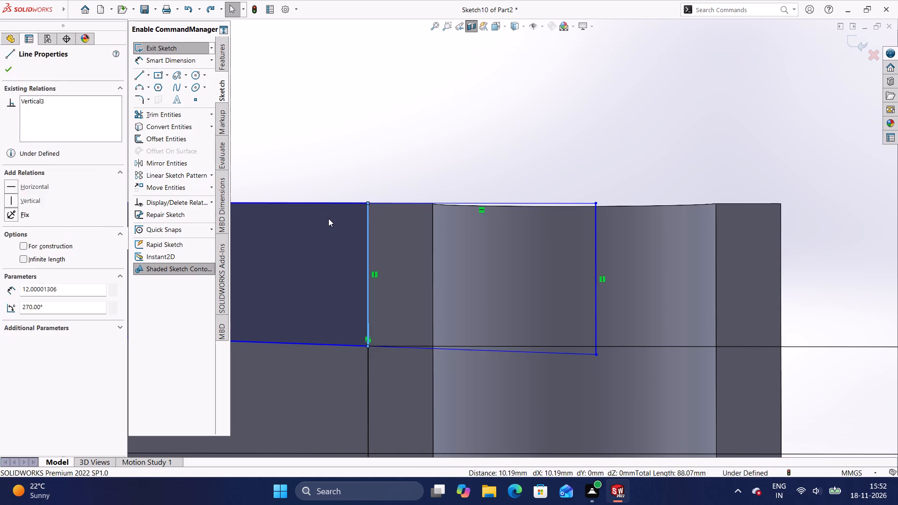
pyautogui.hotkey('ctrl', 'z')
pyautogui.hotkey('ctrl', 'z')
pyautogui.press('z')
pyautogui.hotkey('ctrl', 'z')
pyautogui.hotkey('ctrl', 'z')
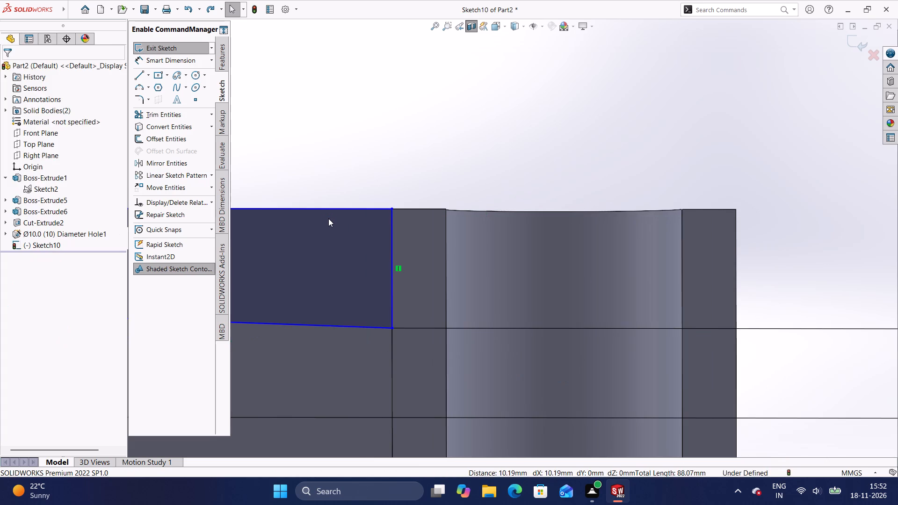
pyautogui.hotkey('ctrl', 'z')
pyautogui.hotkey('ctrl', 'z')
pyautogui.hotkey('ctrl', 'z')
pyautogui.hotkey('ctrl', 'z')
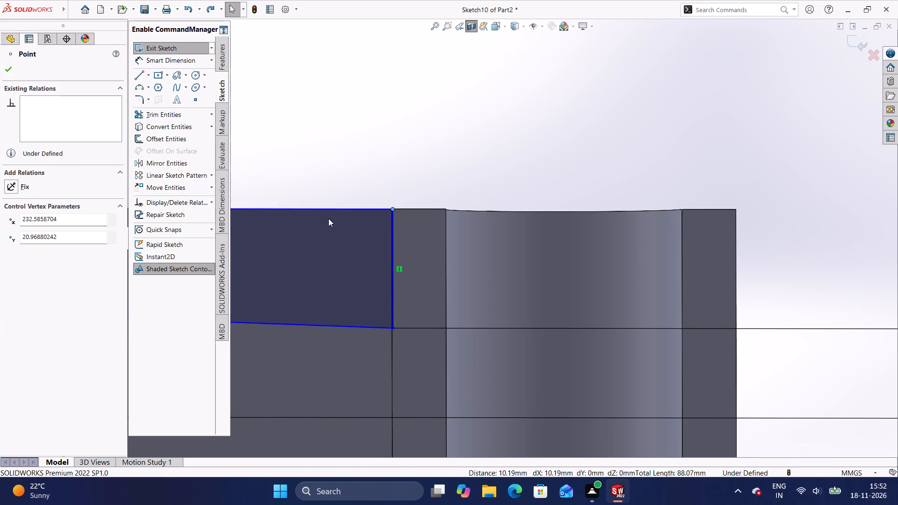
pyautogui.hotkey('ctrl', 'z')
pyautogui.hotkey('ctrl', 'z')
pyautogui.hotkey('ctrl', 'z')
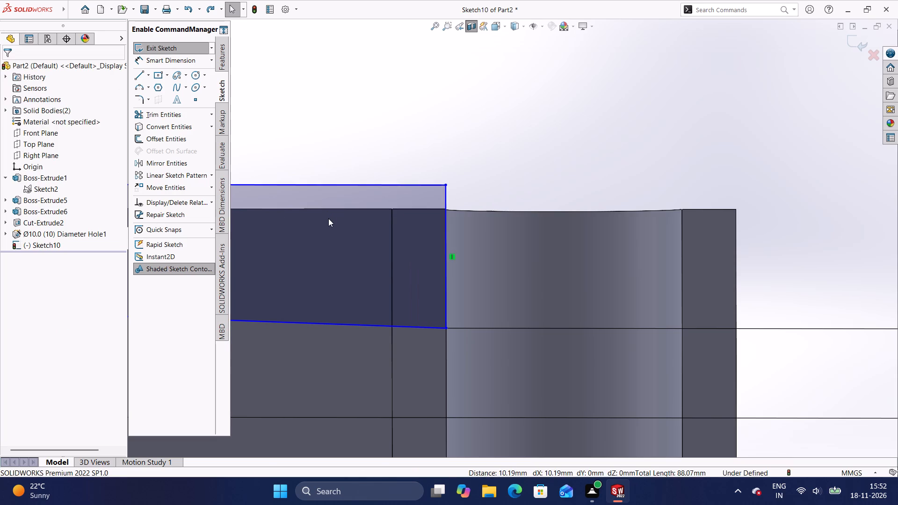
pyautogui.hotkey('ctrl', 'z')
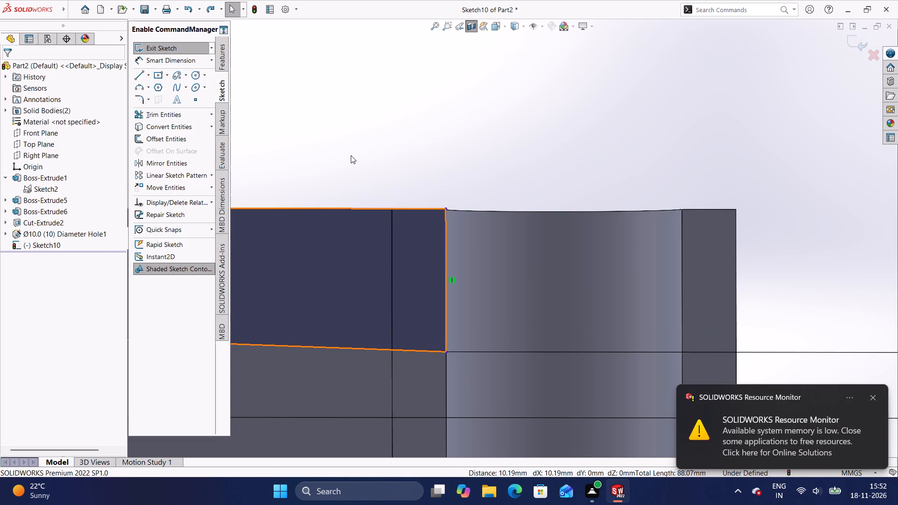
pyautogui.scroll(8, 351, 155)
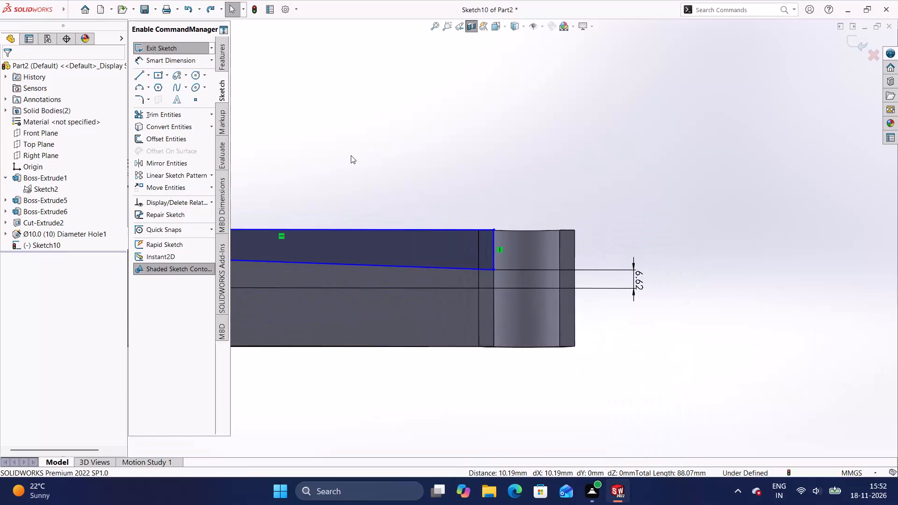
pyautogui.scroll(5, 351, 155)
pyautogui.hotkey('ctrl', 'z')
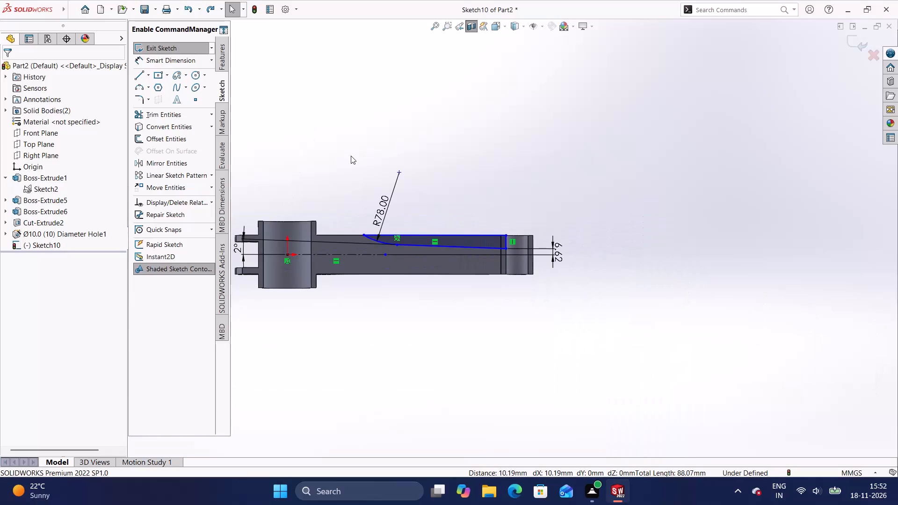
# Undo the remaining profile edits, including the R78 arc and the 2° angle, until only the horizontal centerline remains in Sketch10.
pyautogui.hotkey('ctrl', 'z')
pyautogui.hotkey('ctrl', 'z')
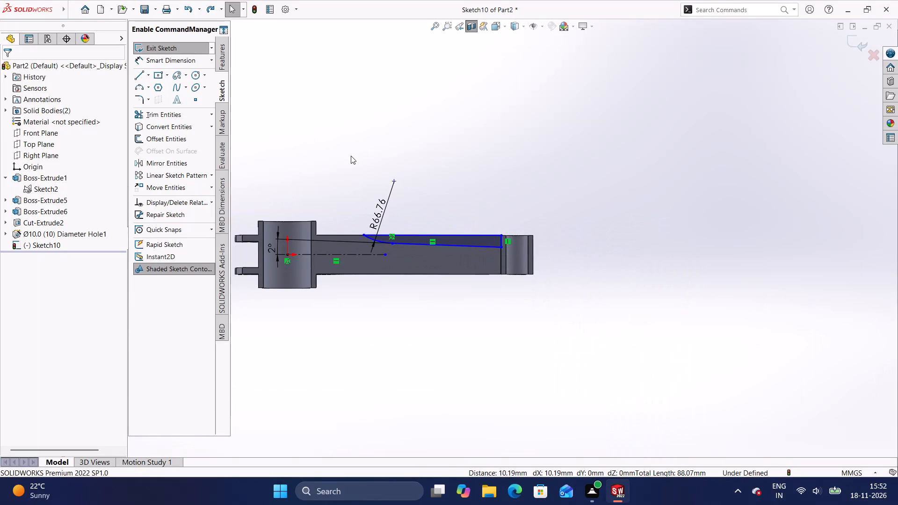
pyautogui.hotkey('ctrl', 'z')
pyautogui.hotkey('ctrl', 'z')
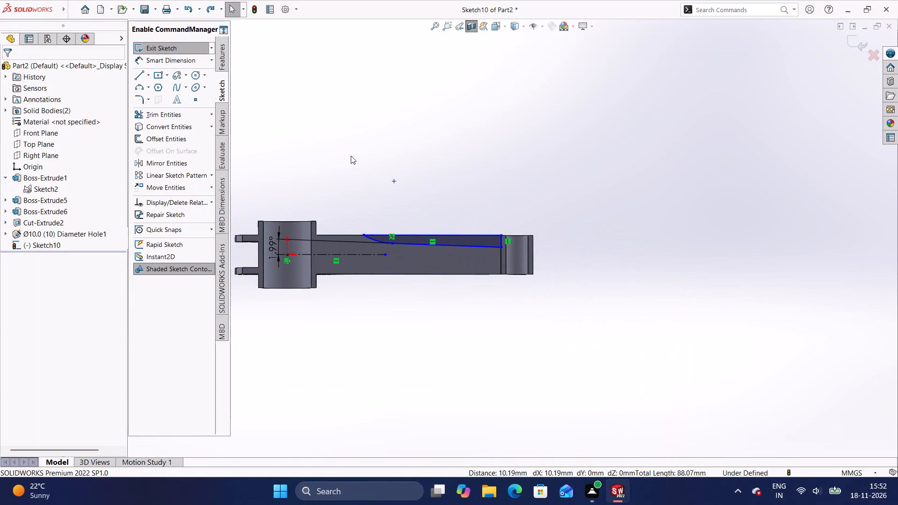
pyautogui.hotkey('ctrl', 'z')
pyautogui.hotkey('ctrl', 'z')
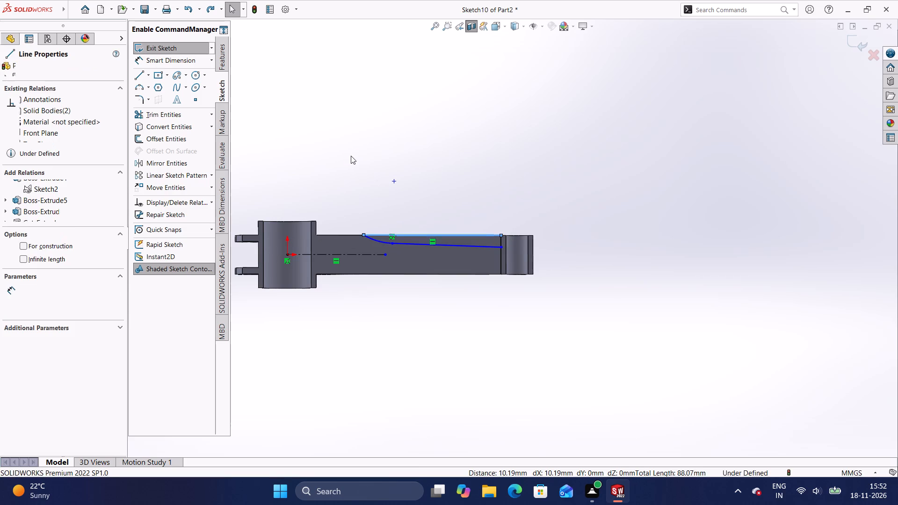
pyautogui.hotkey('ctrl', 'z')
pyautogui.hotkey('ctrl', 'z')
pyautogui.hotkey('ctrl', 'z')
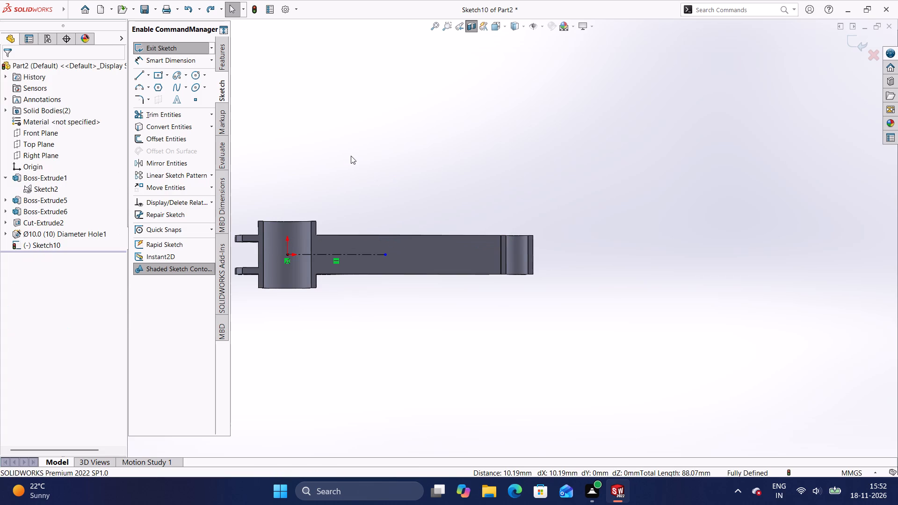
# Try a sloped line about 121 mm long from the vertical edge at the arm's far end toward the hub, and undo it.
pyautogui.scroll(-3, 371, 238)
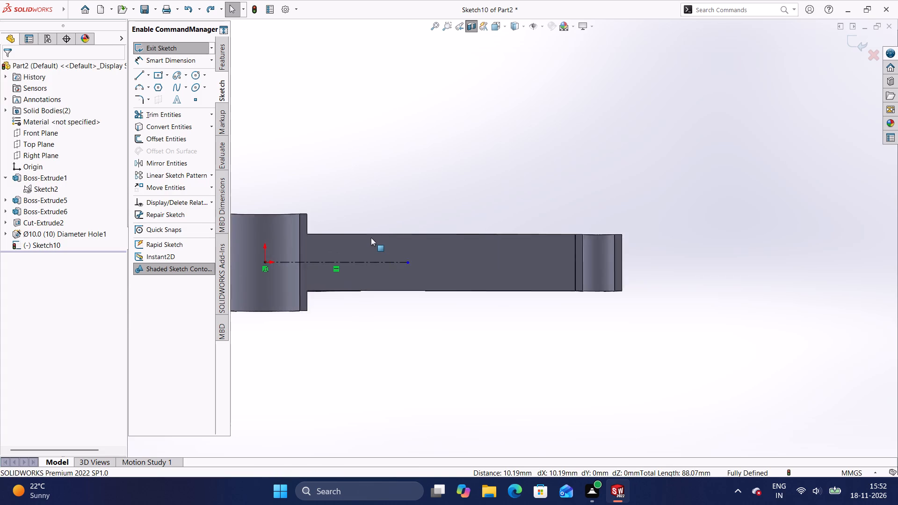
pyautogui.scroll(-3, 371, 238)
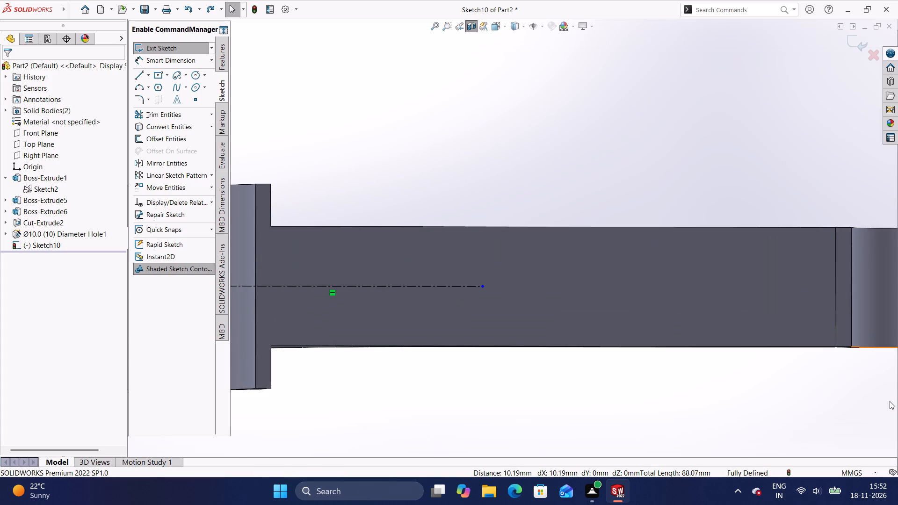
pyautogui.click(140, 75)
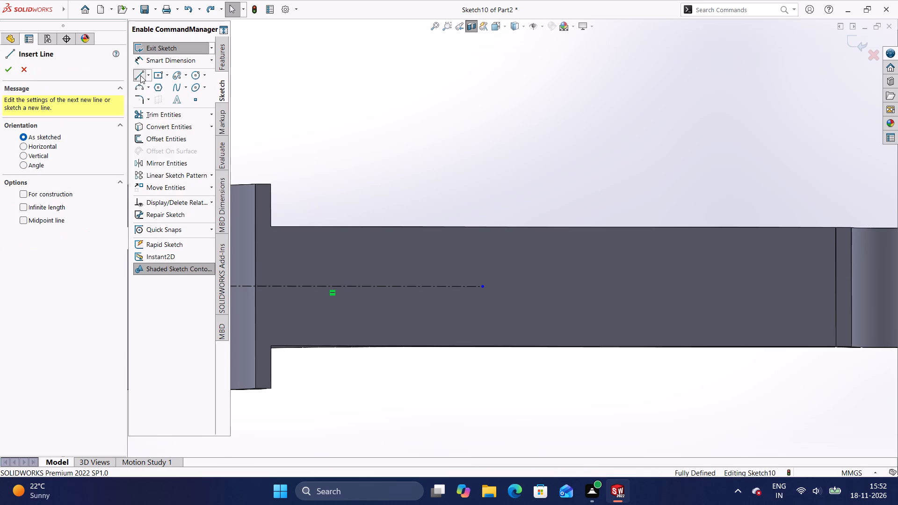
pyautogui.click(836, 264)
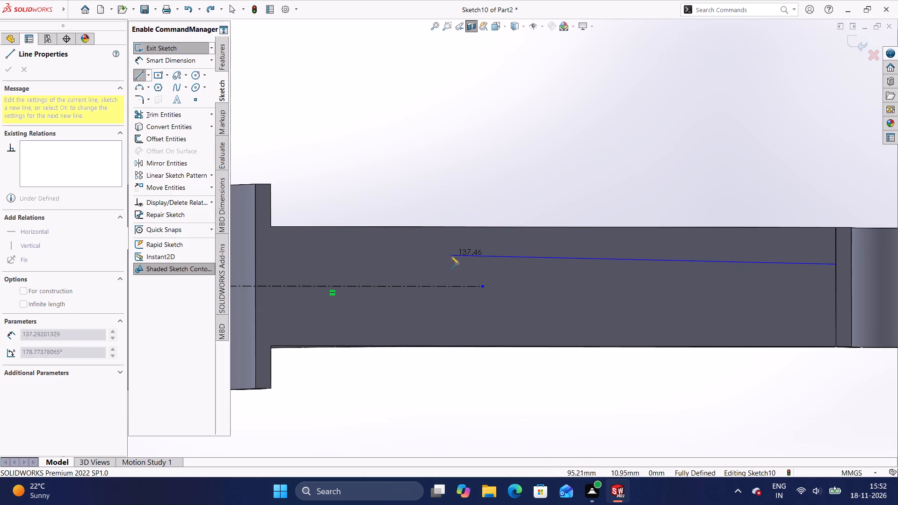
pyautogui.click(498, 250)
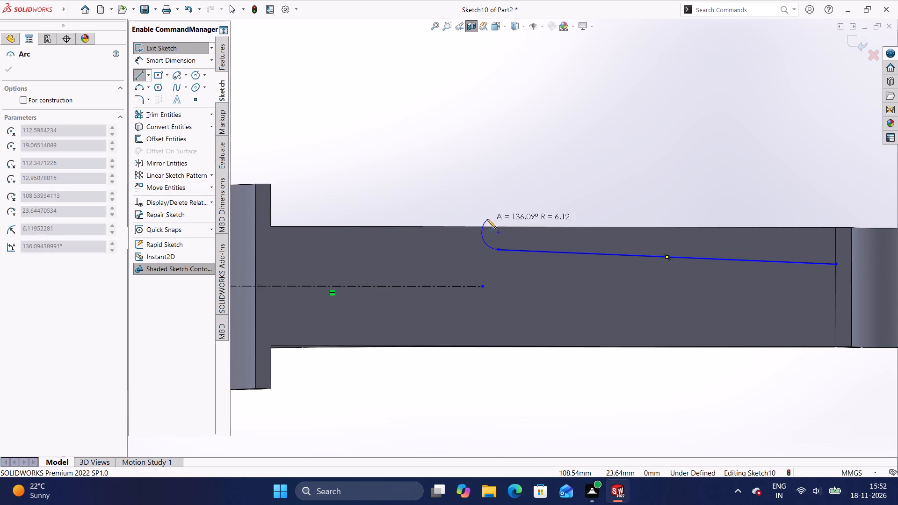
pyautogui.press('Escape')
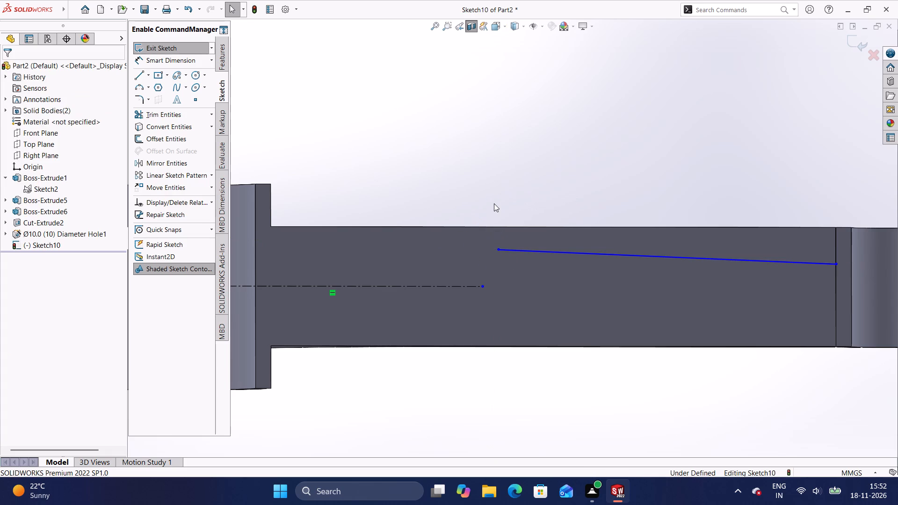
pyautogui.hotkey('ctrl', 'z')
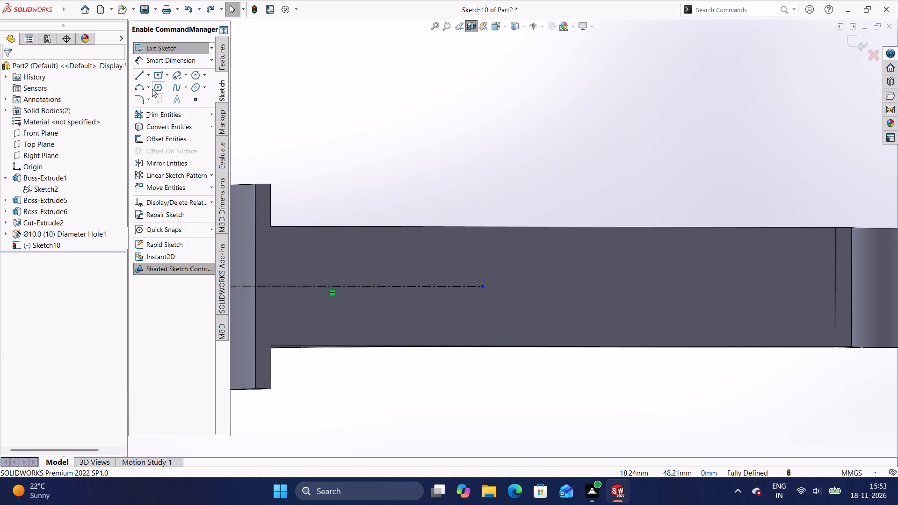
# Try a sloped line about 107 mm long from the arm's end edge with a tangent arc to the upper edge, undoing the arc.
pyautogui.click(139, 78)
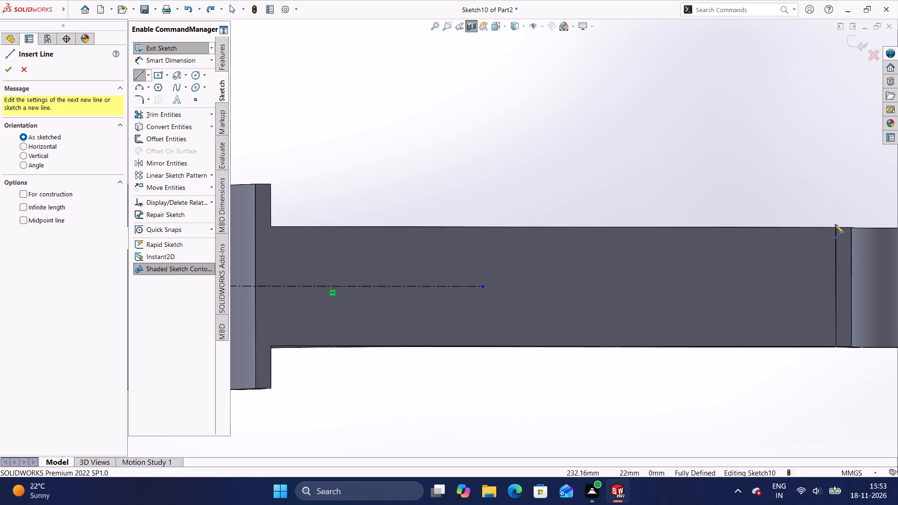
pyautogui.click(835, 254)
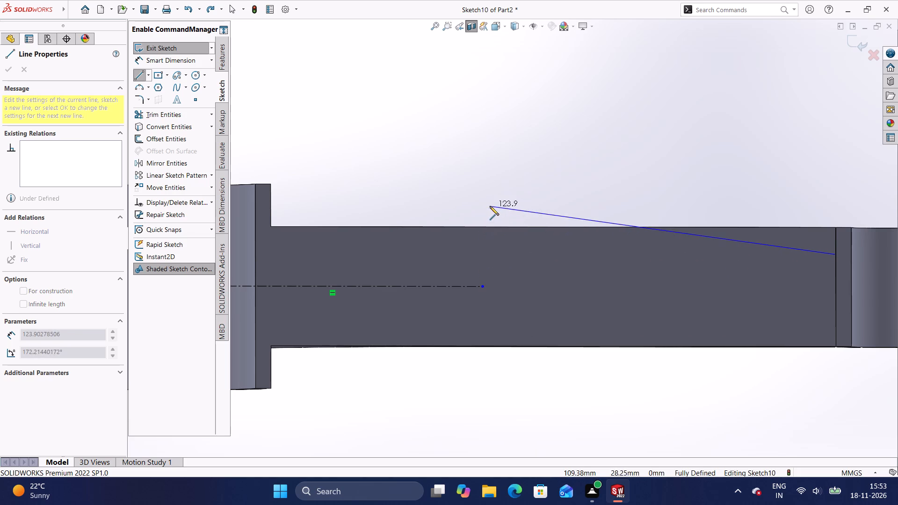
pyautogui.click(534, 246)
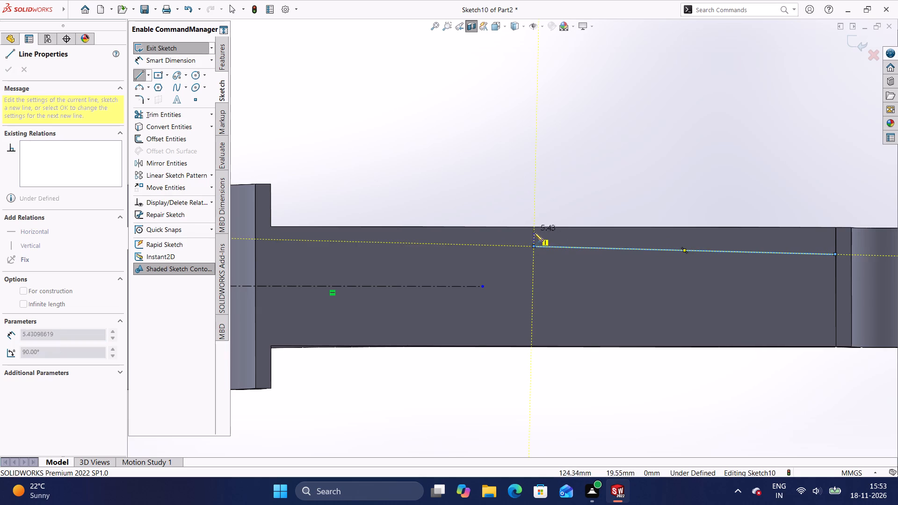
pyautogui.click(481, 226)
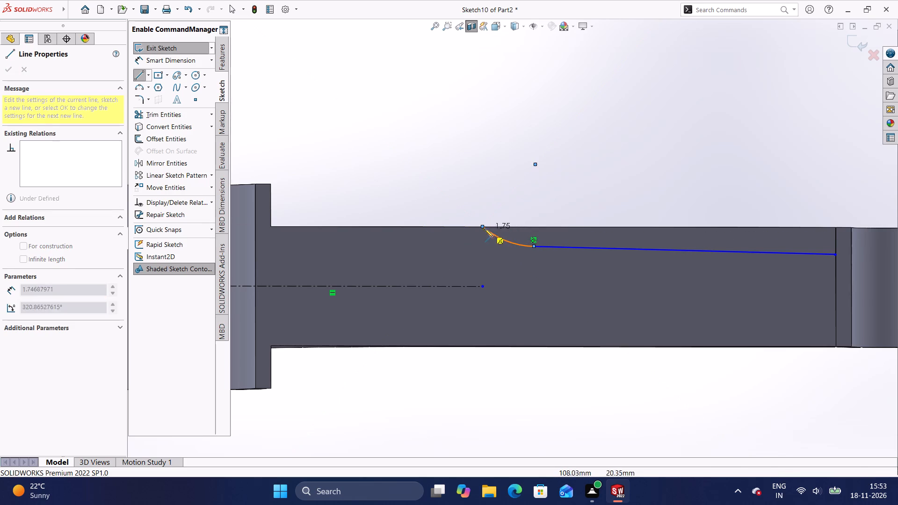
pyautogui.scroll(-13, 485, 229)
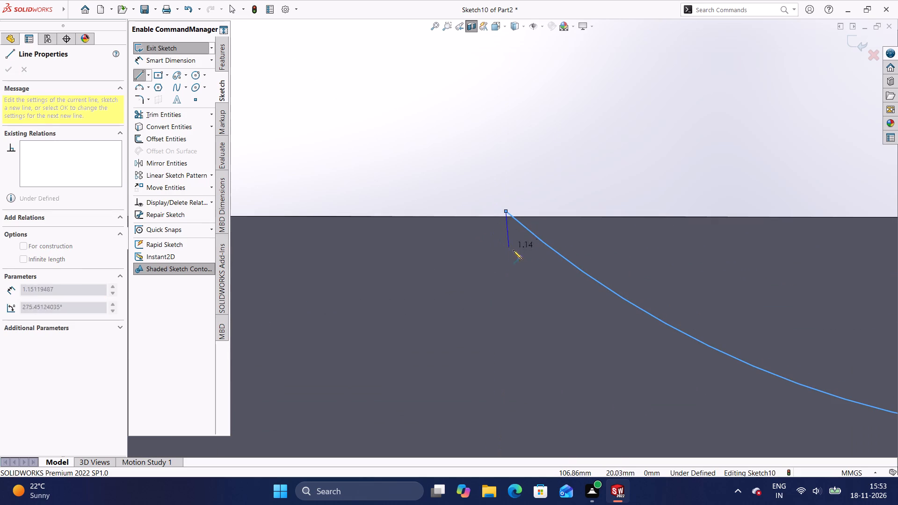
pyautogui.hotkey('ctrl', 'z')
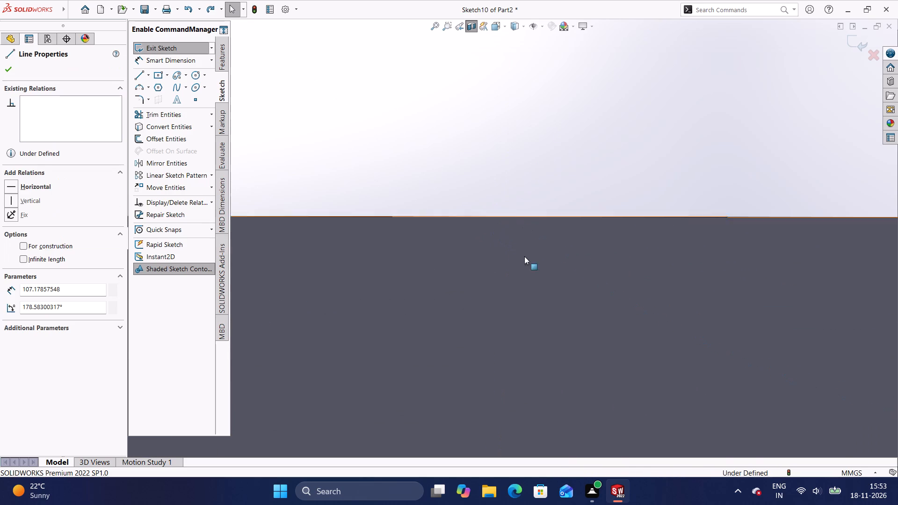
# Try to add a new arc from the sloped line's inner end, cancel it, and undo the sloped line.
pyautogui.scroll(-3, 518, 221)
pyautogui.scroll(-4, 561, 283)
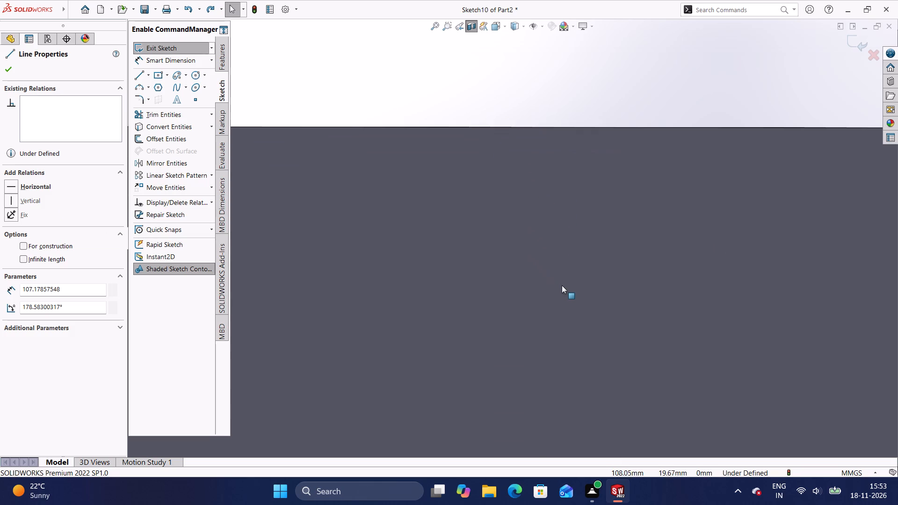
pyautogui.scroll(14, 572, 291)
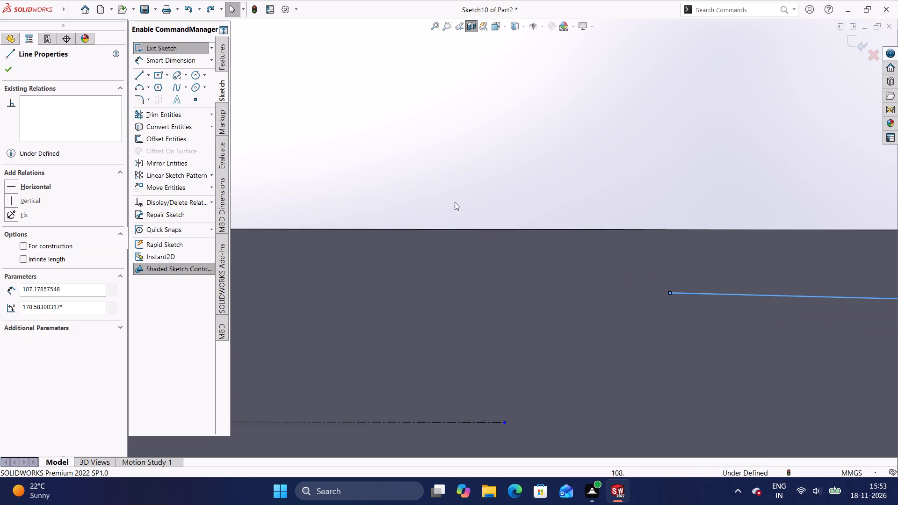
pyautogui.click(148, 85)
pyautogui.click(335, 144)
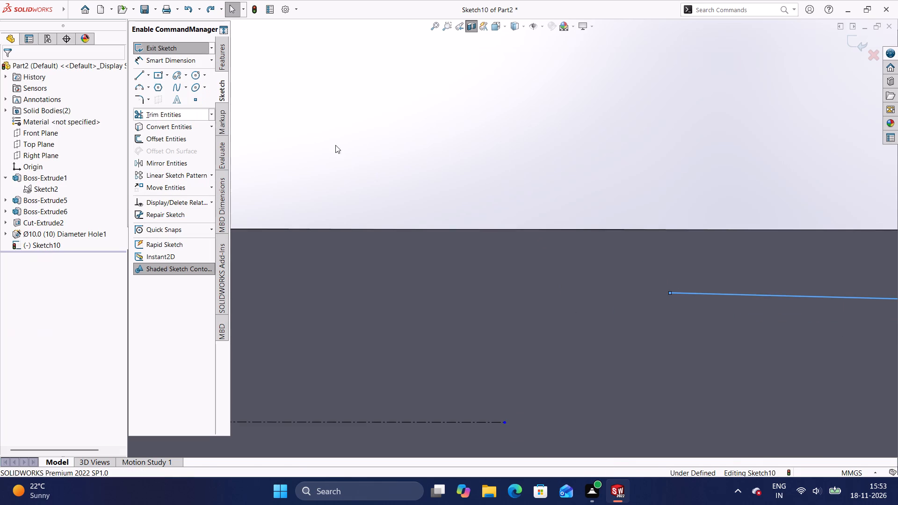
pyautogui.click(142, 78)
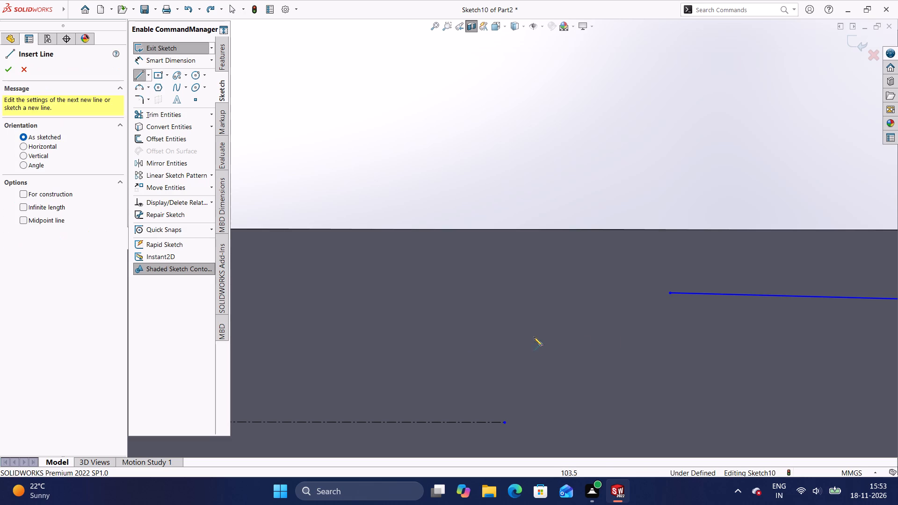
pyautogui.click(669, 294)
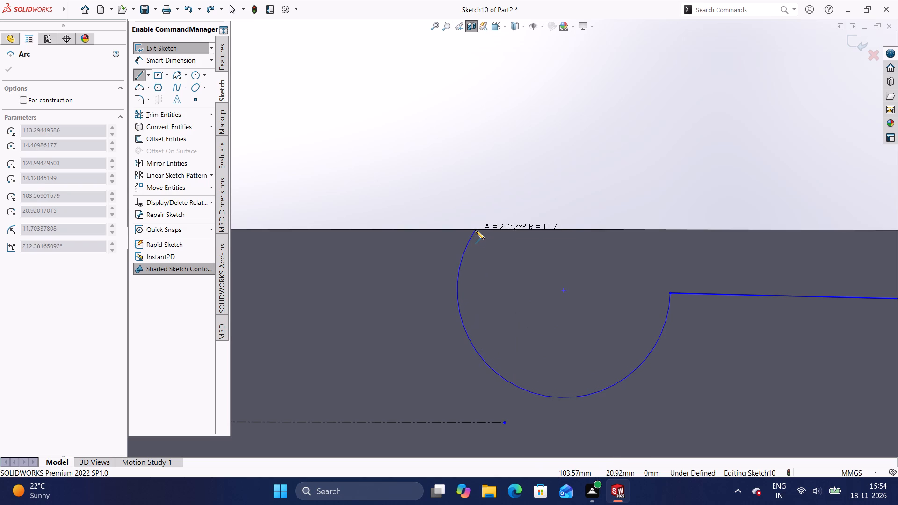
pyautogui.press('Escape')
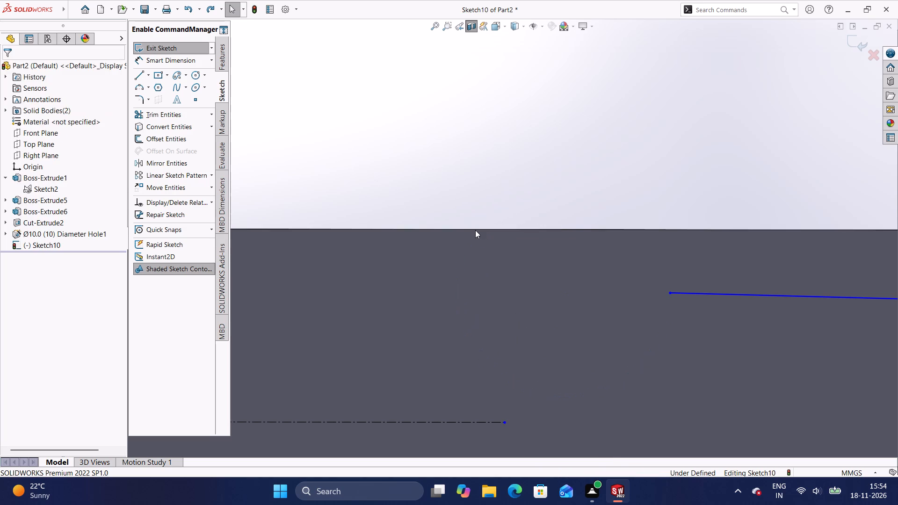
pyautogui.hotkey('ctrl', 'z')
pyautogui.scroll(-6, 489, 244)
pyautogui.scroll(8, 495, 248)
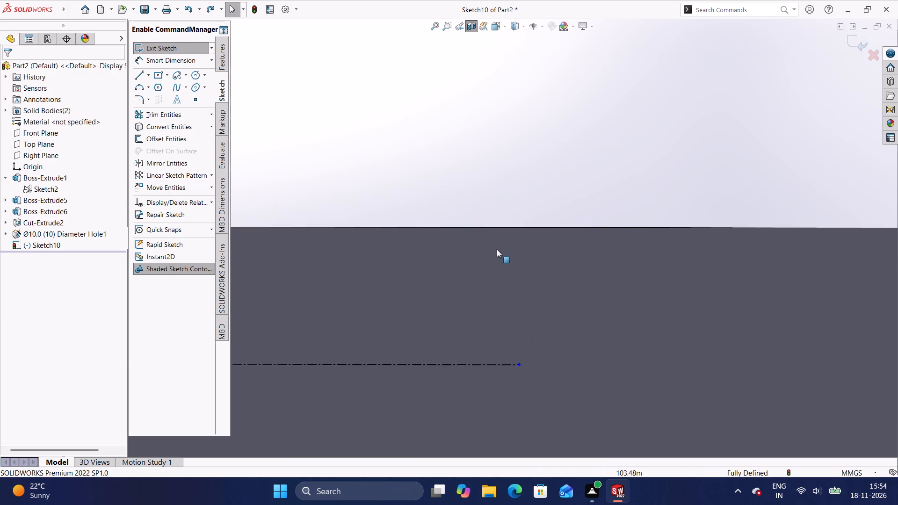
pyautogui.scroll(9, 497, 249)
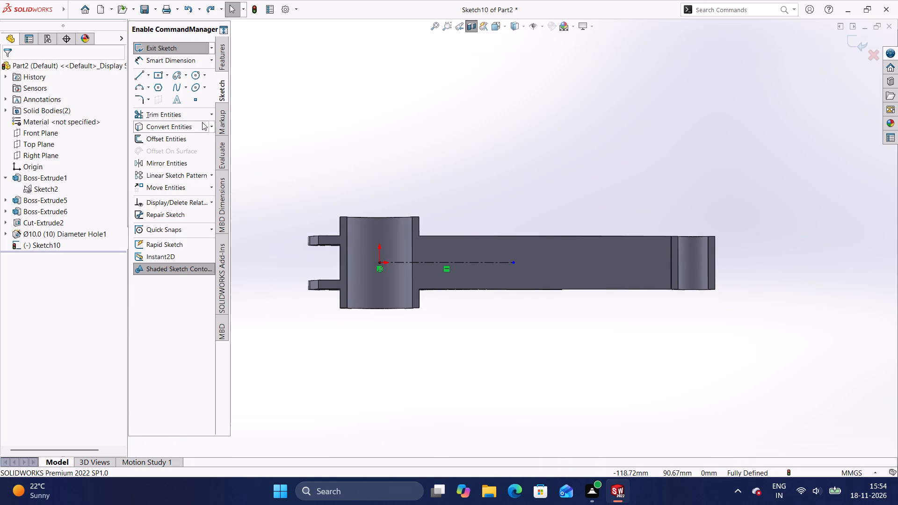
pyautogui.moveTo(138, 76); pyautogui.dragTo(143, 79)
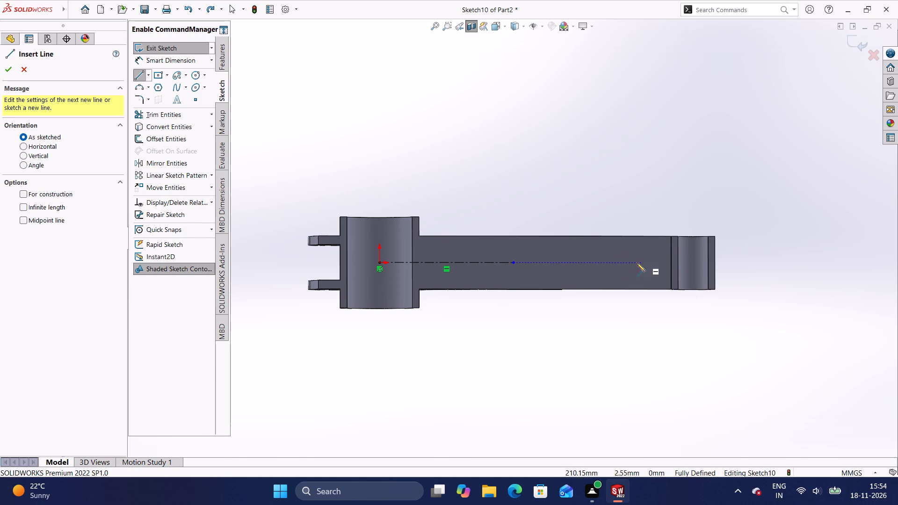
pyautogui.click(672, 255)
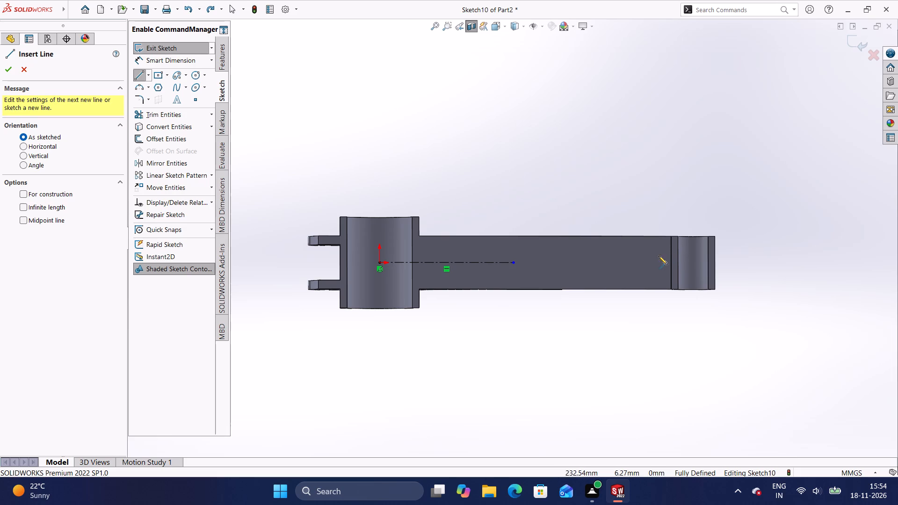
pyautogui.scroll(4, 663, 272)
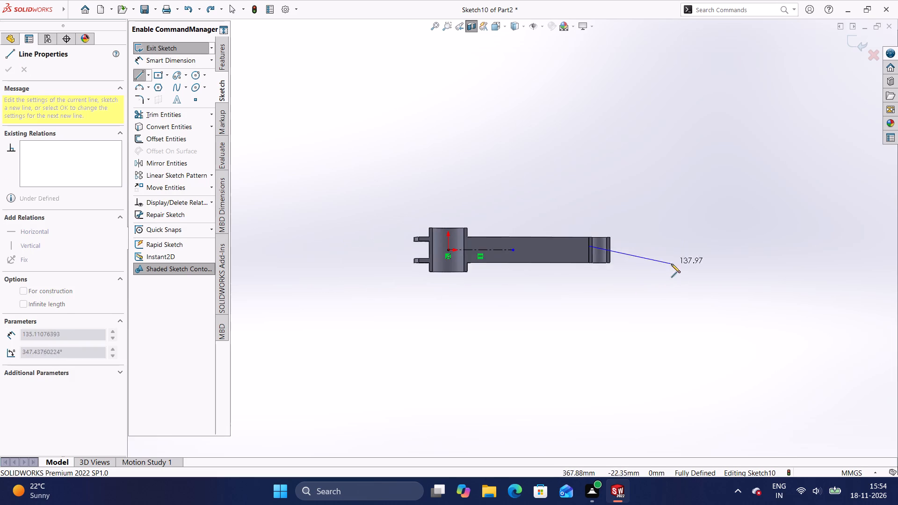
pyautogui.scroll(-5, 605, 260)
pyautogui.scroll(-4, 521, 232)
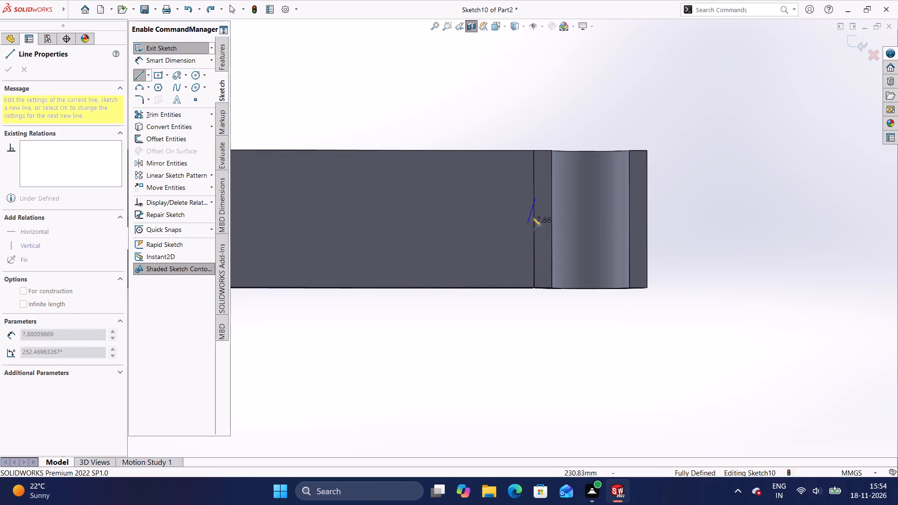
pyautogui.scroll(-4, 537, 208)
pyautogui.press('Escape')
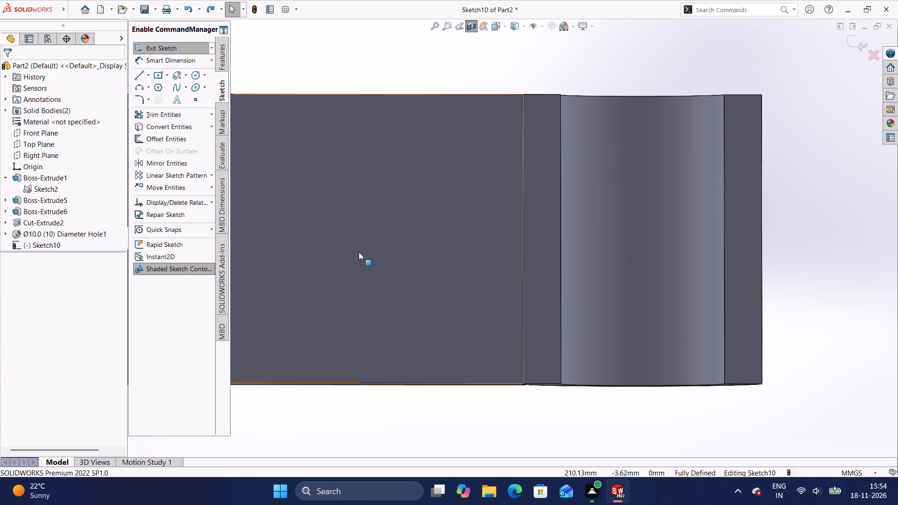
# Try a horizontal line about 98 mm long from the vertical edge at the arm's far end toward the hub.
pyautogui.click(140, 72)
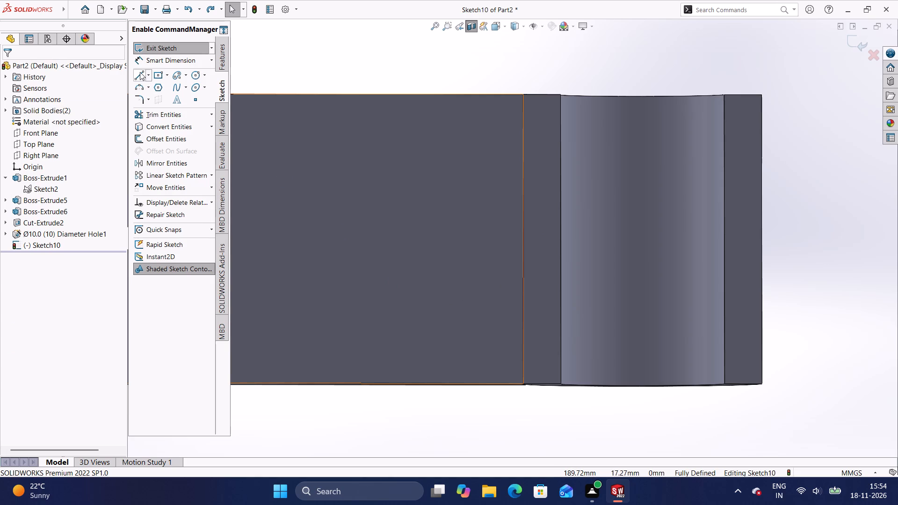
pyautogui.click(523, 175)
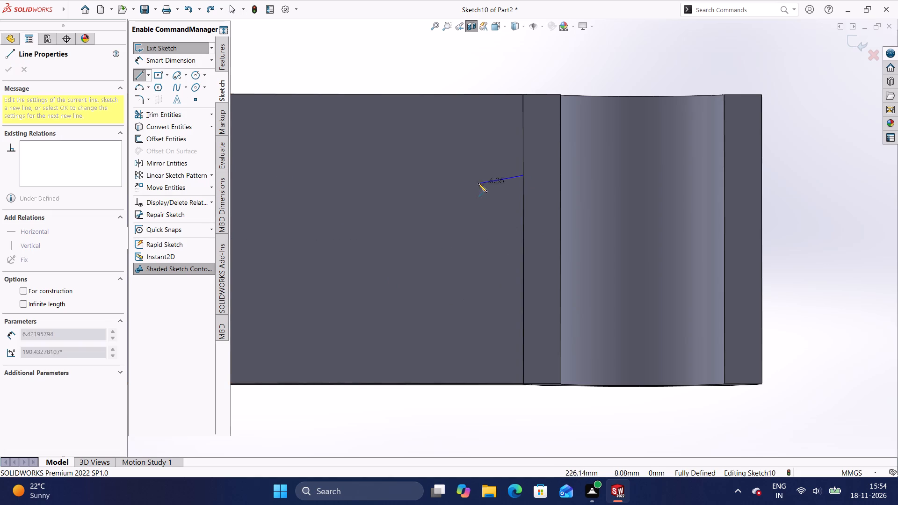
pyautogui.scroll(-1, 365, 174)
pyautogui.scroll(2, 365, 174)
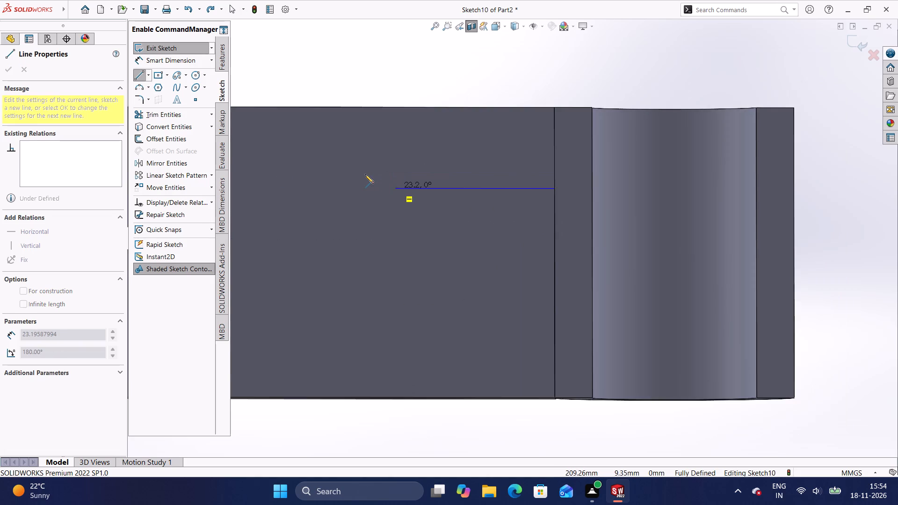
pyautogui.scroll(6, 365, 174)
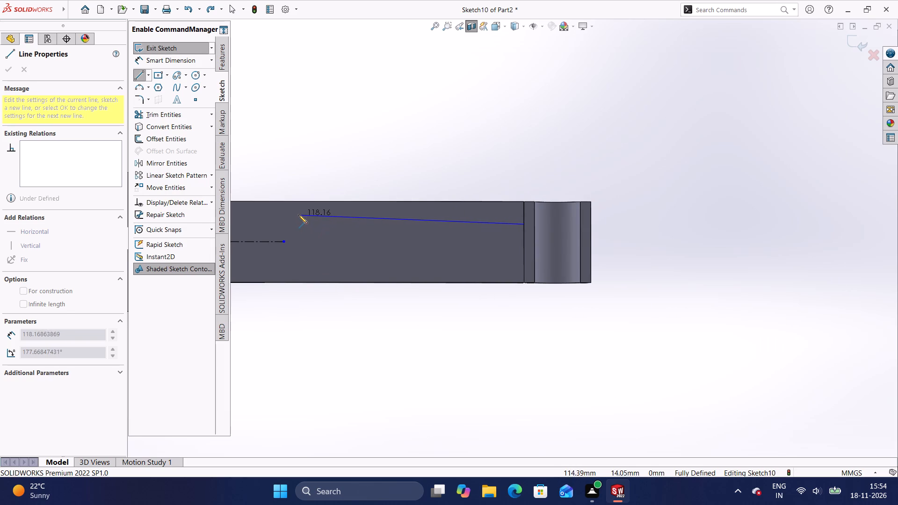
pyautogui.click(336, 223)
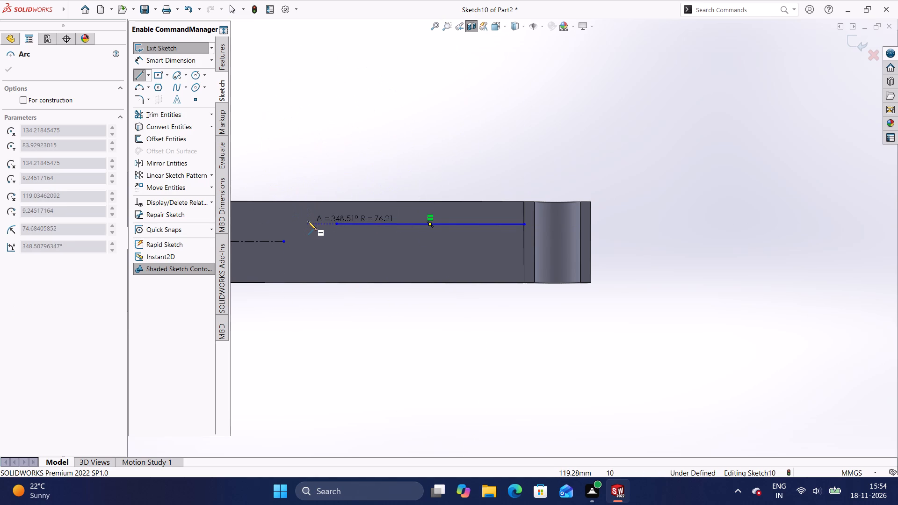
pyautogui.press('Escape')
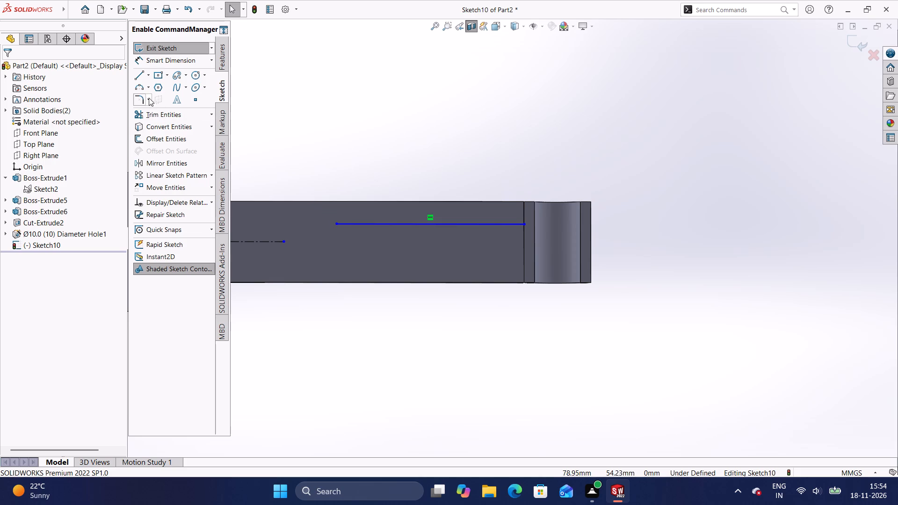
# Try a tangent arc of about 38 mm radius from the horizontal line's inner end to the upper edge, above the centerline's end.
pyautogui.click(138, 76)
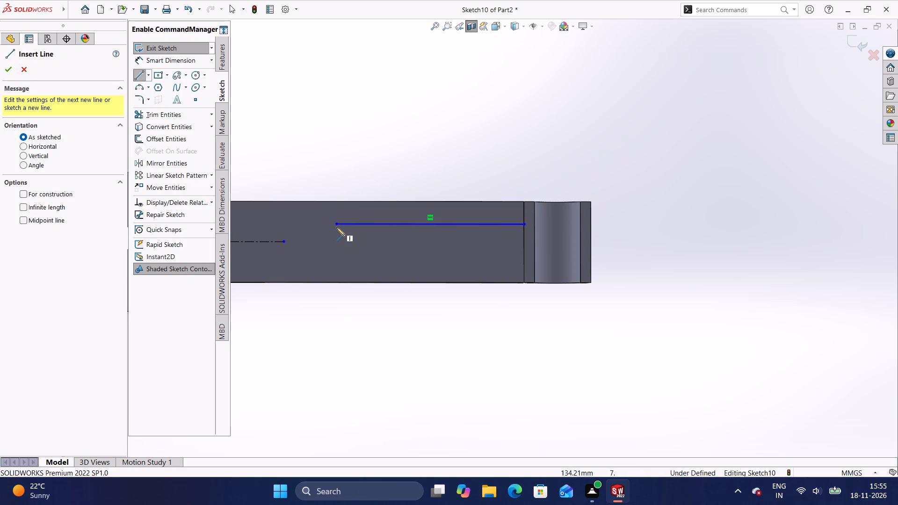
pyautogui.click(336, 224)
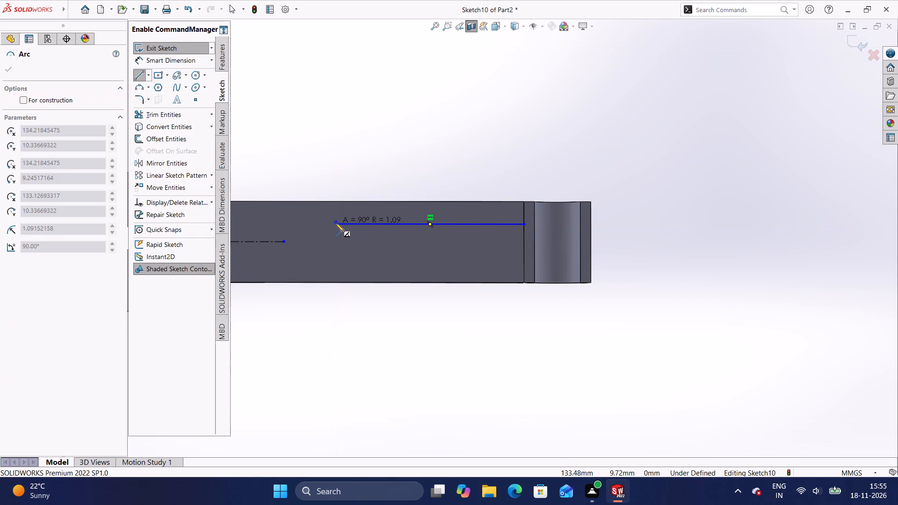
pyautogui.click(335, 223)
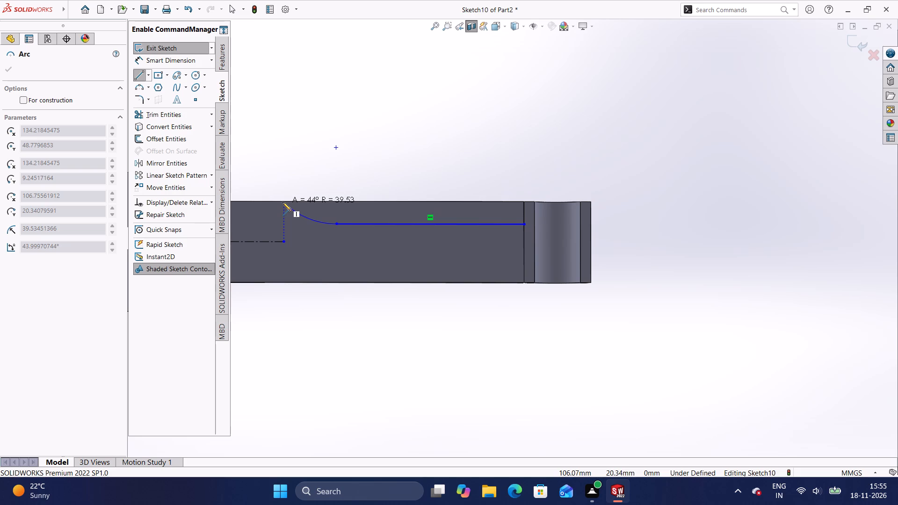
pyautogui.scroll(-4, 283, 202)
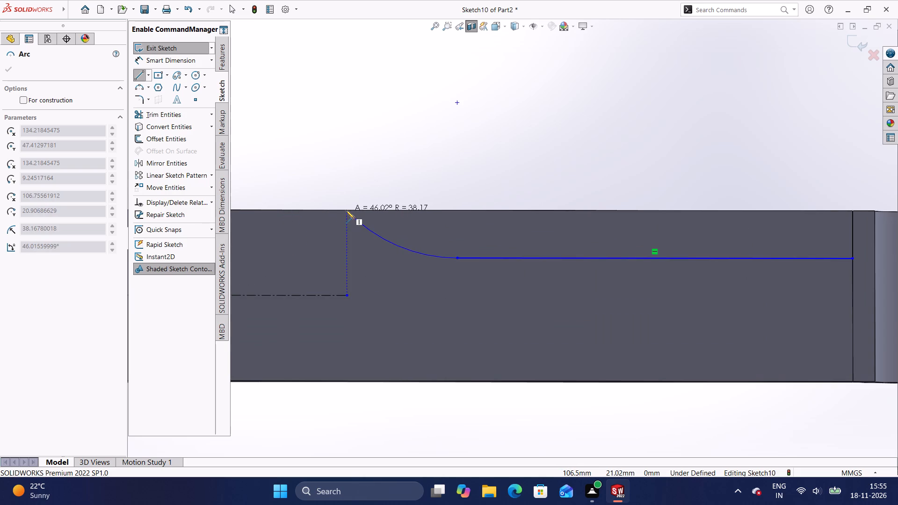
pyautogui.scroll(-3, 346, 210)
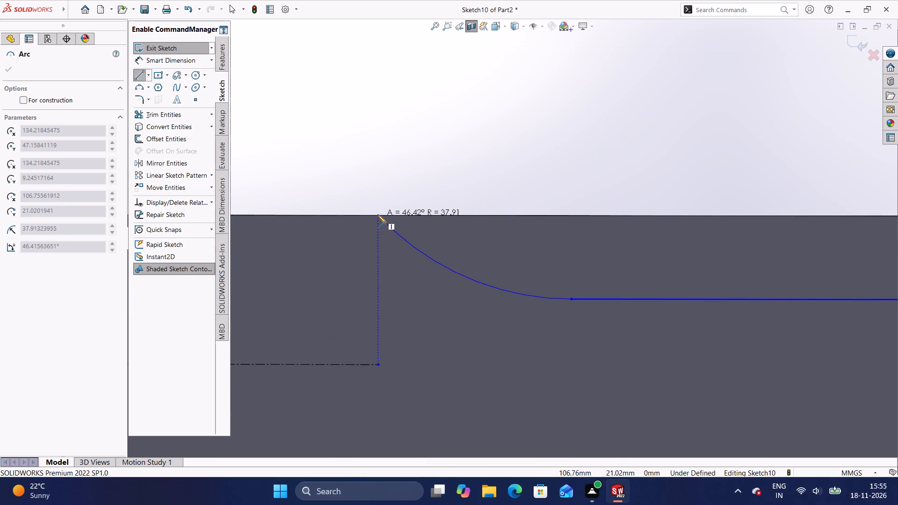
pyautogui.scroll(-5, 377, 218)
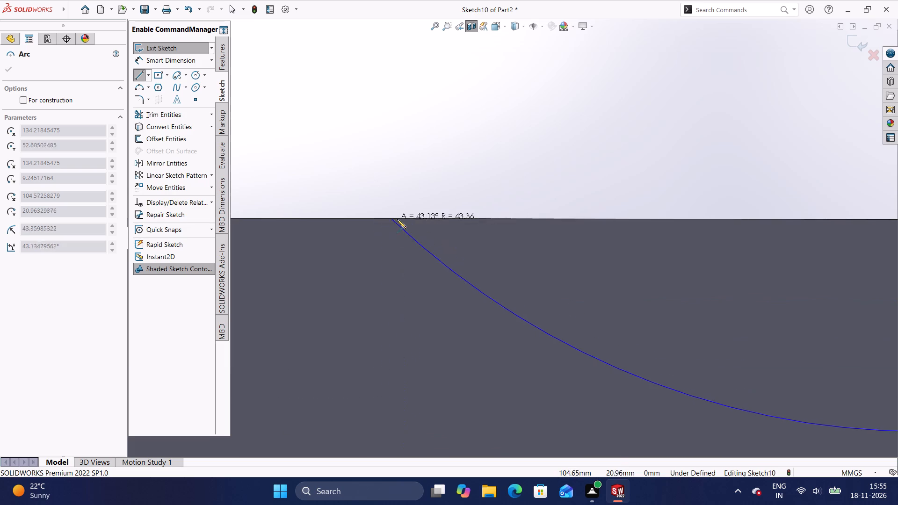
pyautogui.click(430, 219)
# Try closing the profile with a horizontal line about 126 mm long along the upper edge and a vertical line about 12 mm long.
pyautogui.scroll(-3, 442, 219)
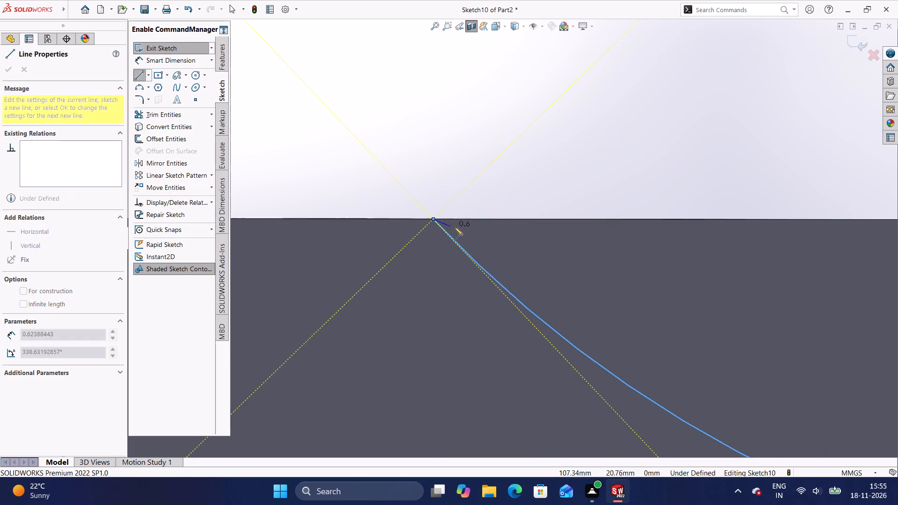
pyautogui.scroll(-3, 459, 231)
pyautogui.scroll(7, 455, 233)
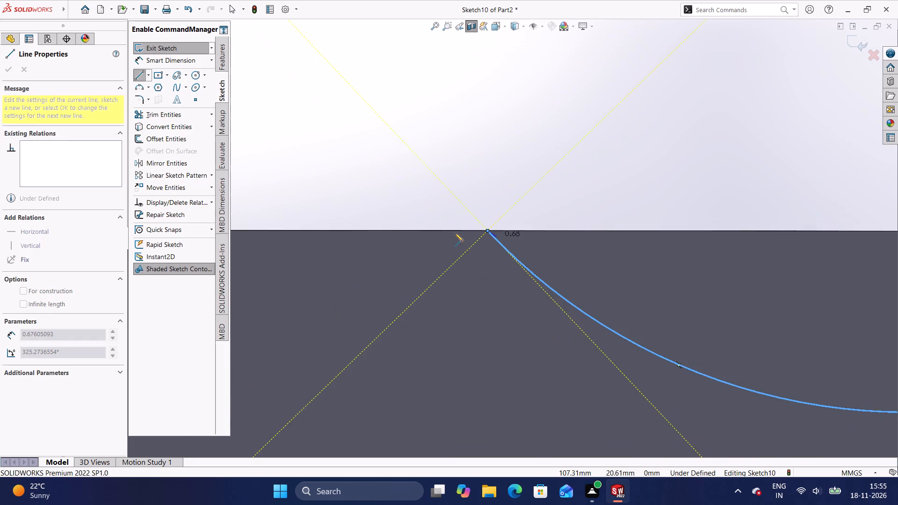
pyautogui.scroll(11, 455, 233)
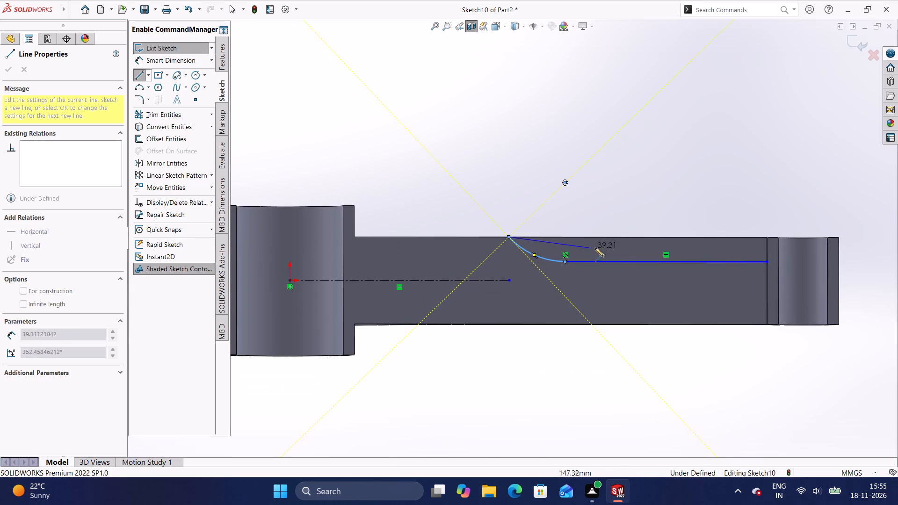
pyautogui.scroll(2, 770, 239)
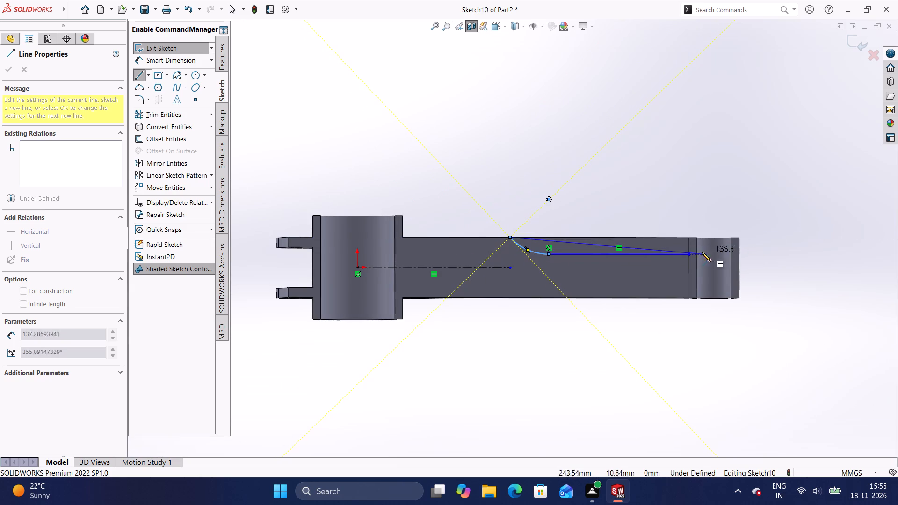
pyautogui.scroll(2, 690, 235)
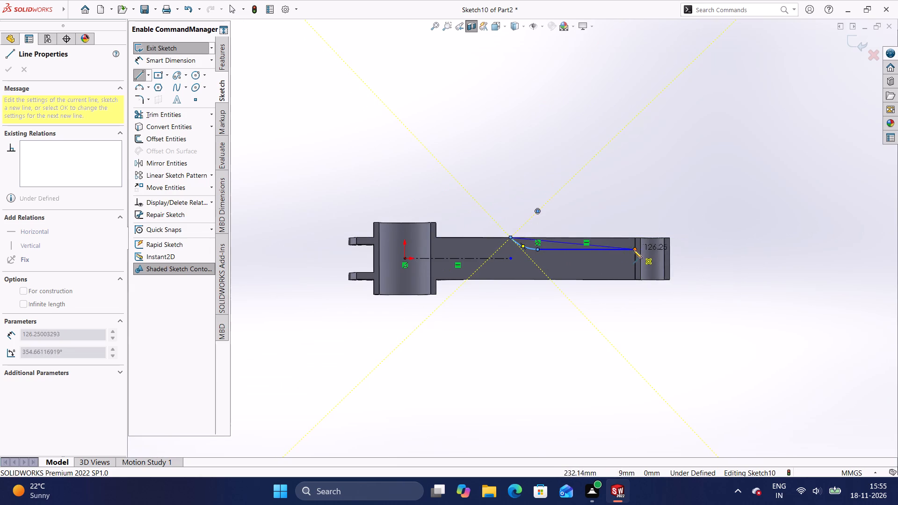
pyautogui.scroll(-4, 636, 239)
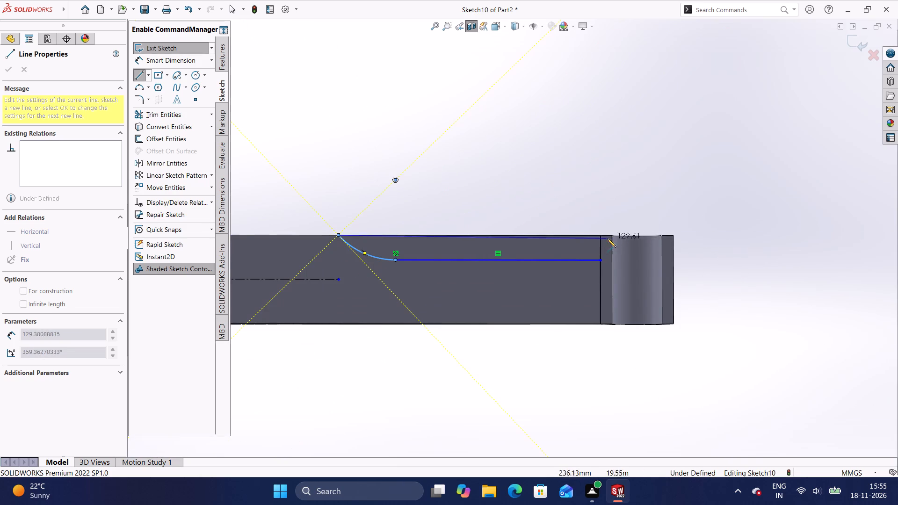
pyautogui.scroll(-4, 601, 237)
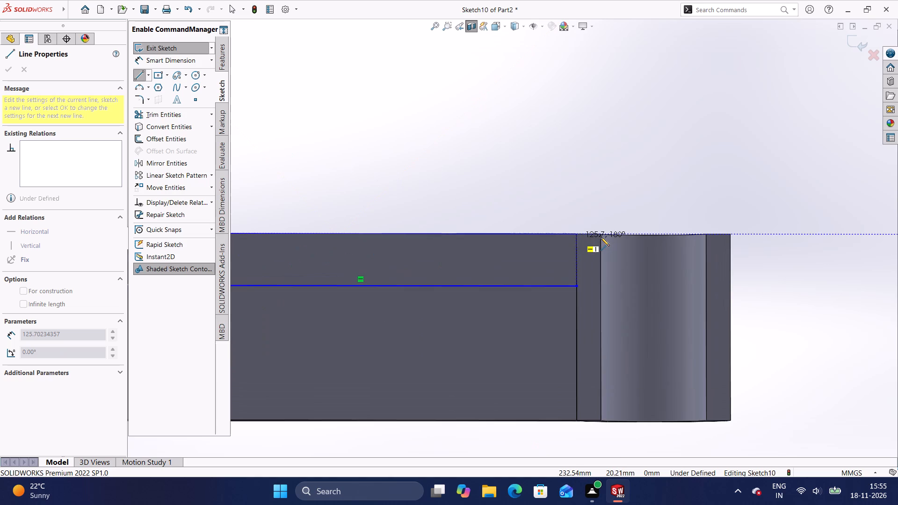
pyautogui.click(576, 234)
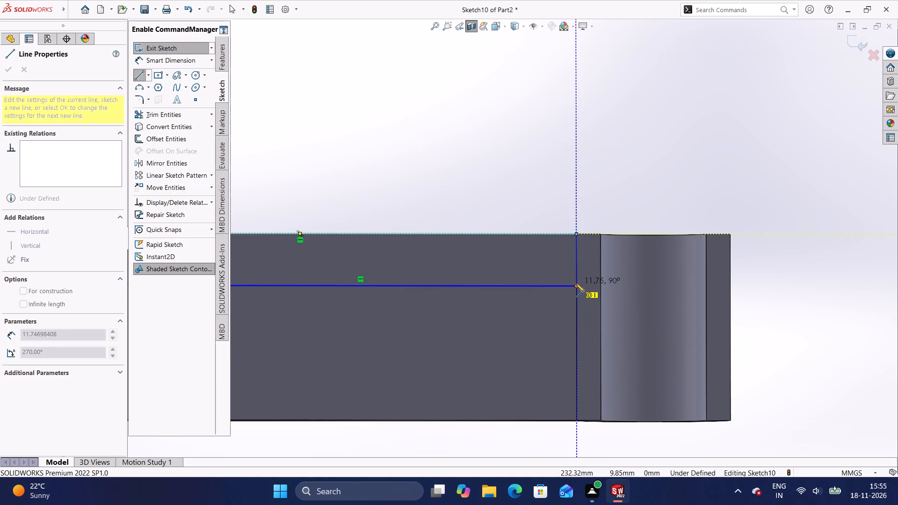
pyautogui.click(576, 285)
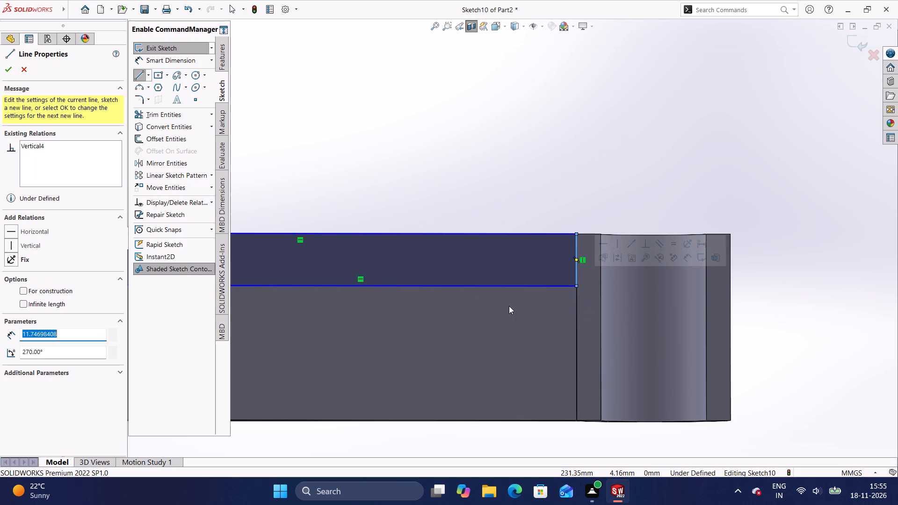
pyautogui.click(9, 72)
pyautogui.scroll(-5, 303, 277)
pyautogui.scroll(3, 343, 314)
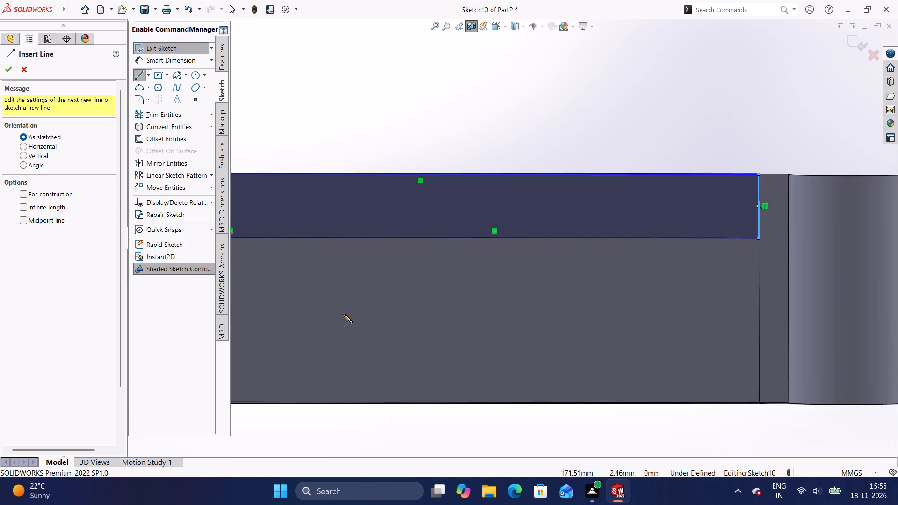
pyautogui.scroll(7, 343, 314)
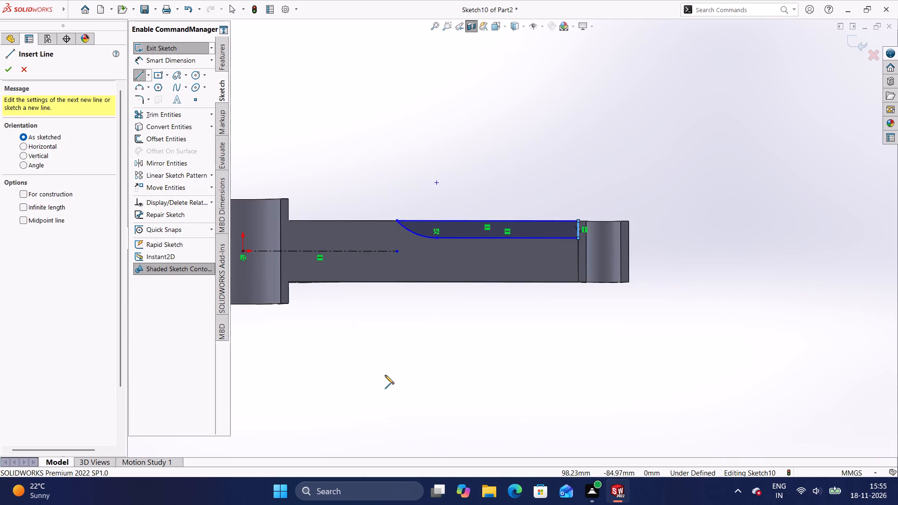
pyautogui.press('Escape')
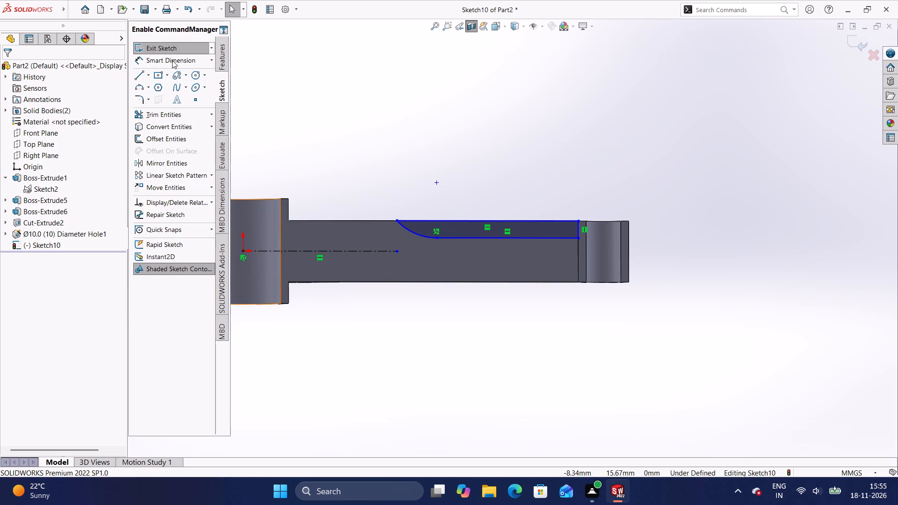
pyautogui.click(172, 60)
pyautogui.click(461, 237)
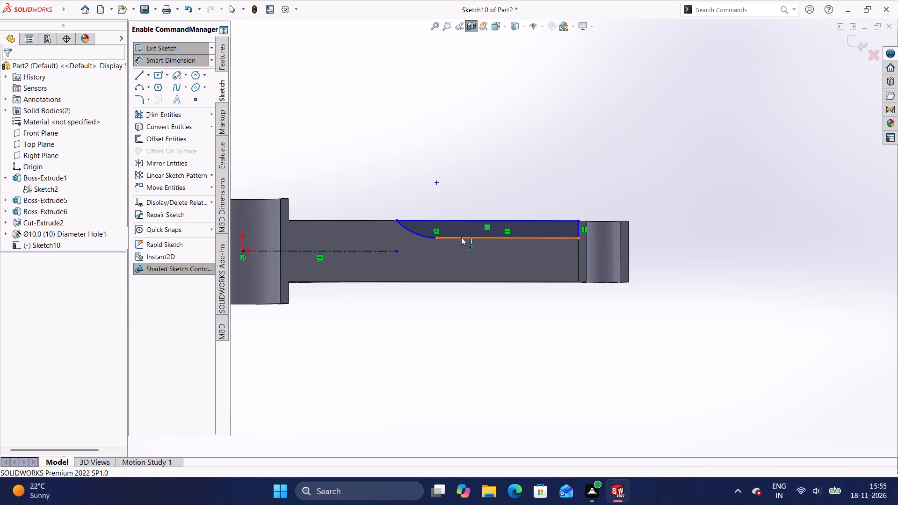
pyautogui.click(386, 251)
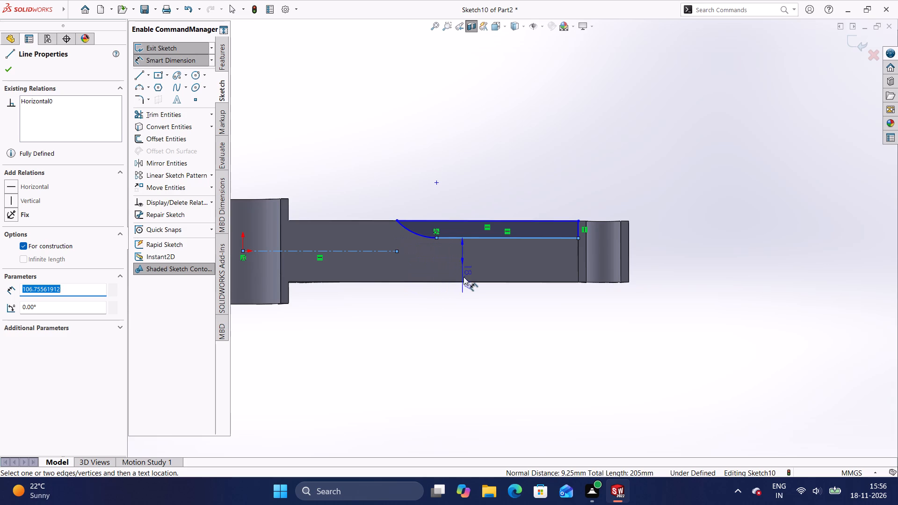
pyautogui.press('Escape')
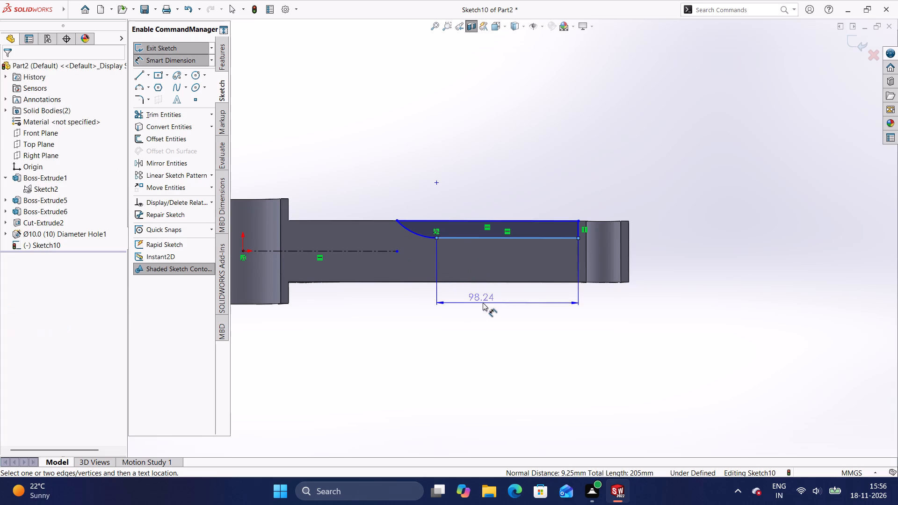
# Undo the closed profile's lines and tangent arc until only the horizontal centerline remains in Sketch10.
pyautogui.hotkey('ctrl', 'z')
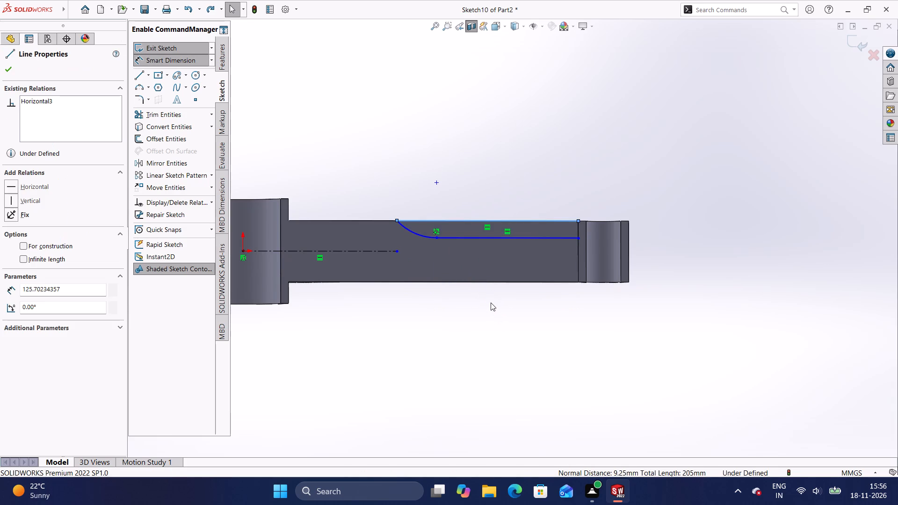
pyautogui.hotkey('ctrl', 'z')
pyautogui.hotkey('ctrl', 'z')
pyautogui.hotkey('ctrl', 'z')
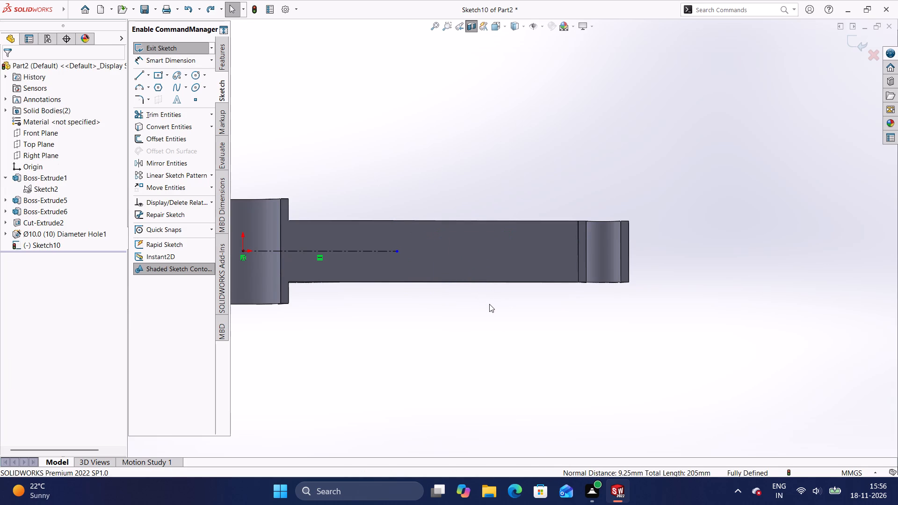
# Sketch a sloped line about 109 mm long from the vertical edge at the arm's far end, rising toward the hub.
pyautogui.click(142, 76)
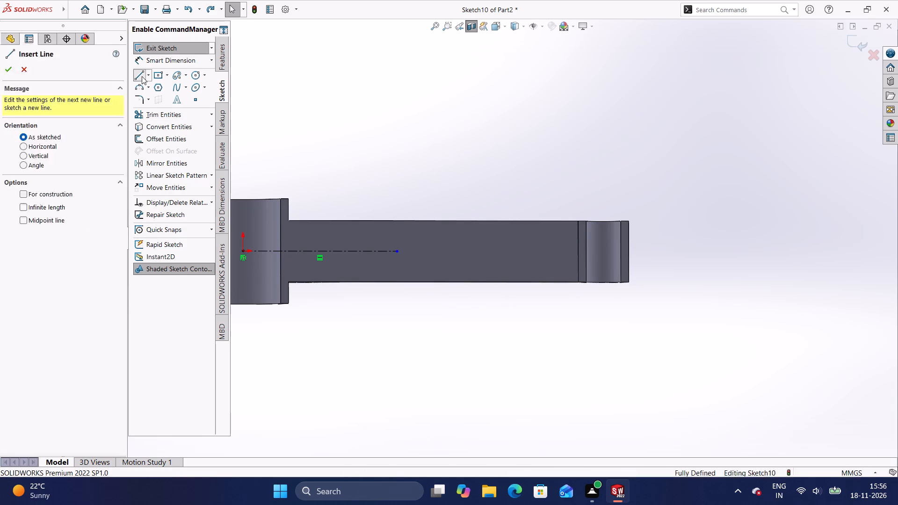
pyautogui.click(578, 246)
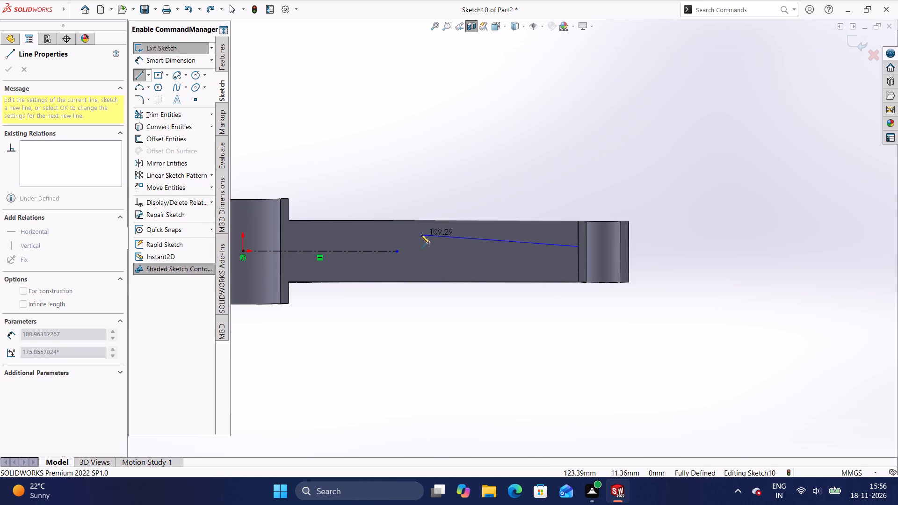
pyautogui.click(421, 232)
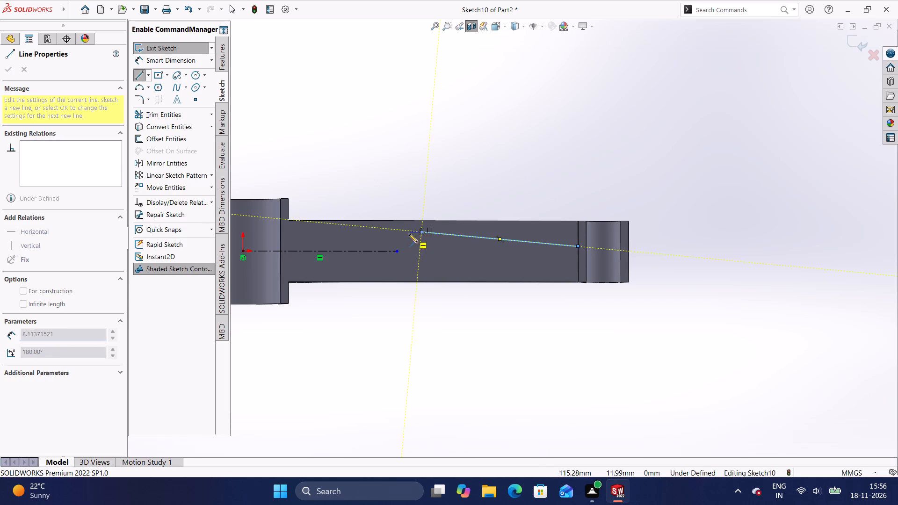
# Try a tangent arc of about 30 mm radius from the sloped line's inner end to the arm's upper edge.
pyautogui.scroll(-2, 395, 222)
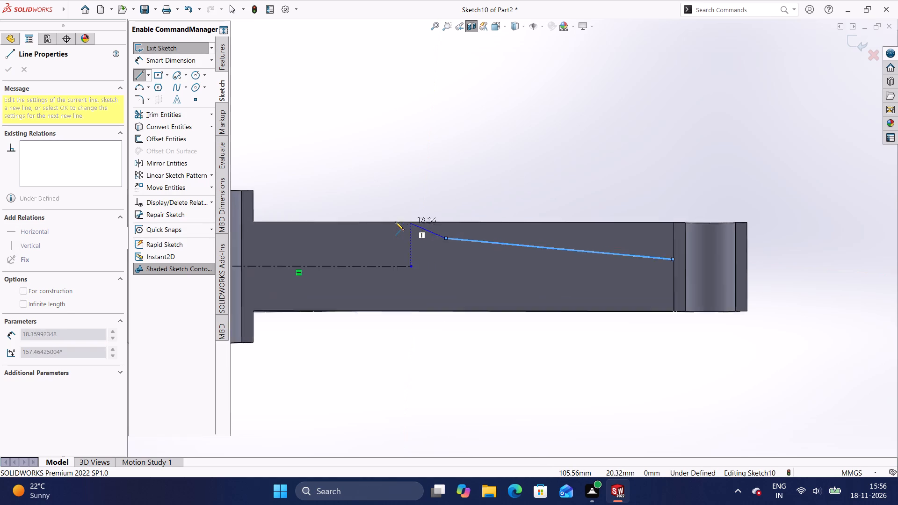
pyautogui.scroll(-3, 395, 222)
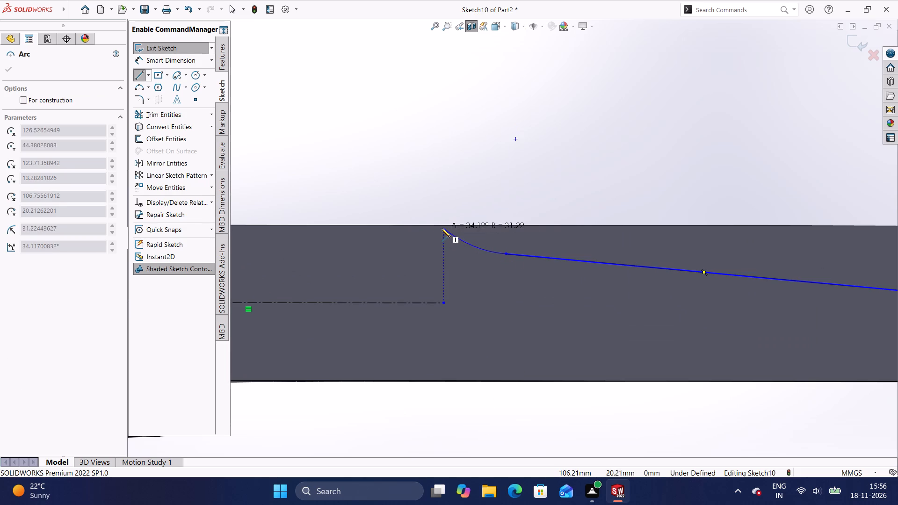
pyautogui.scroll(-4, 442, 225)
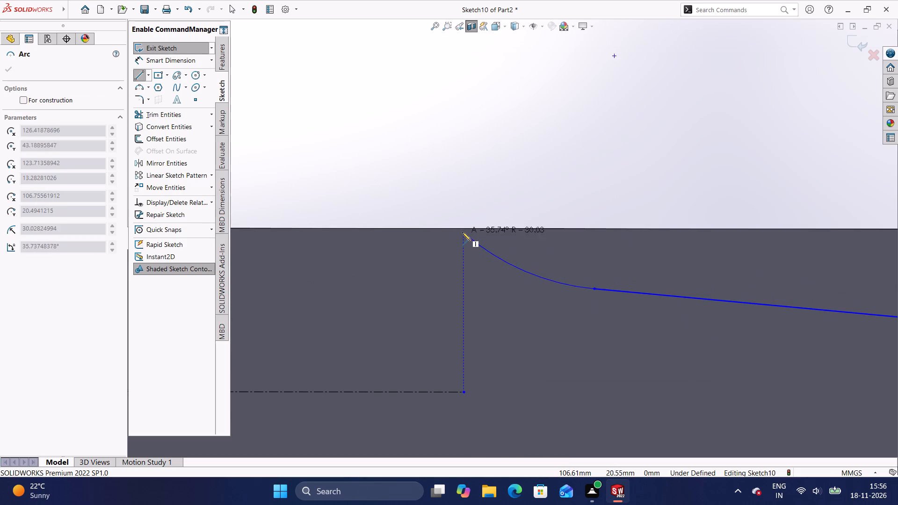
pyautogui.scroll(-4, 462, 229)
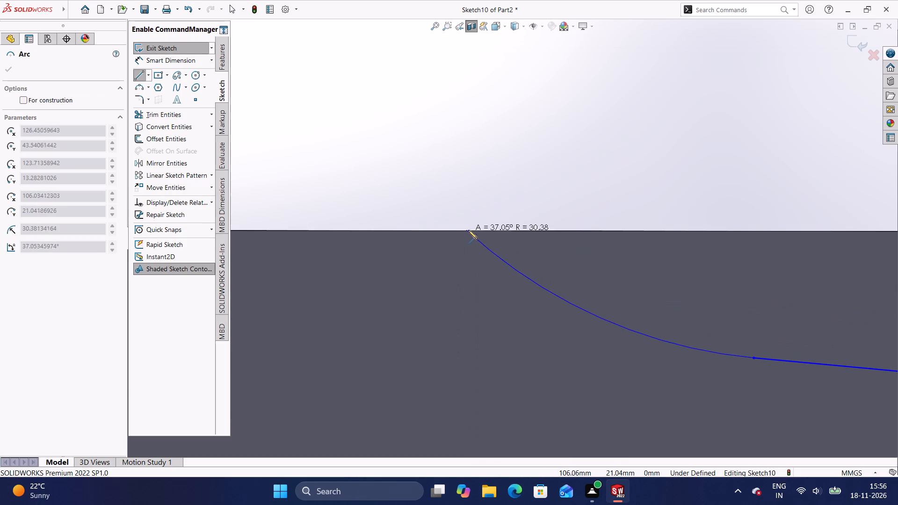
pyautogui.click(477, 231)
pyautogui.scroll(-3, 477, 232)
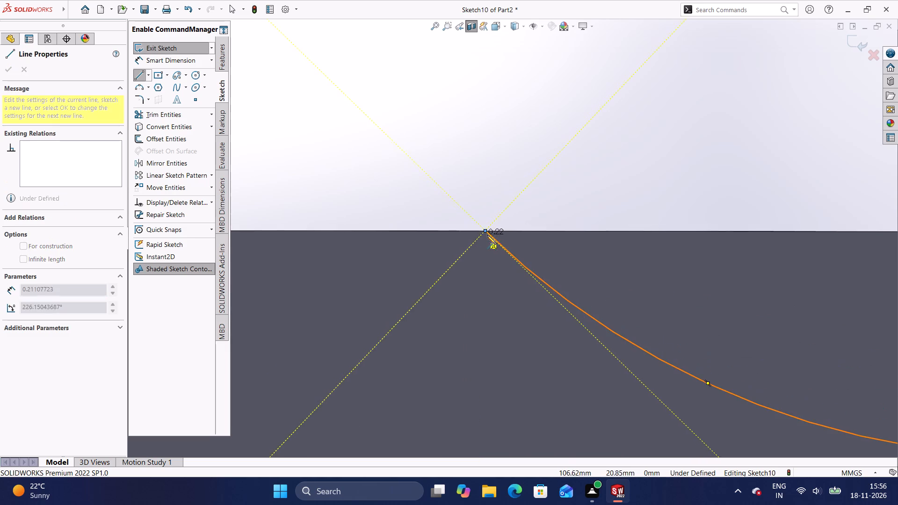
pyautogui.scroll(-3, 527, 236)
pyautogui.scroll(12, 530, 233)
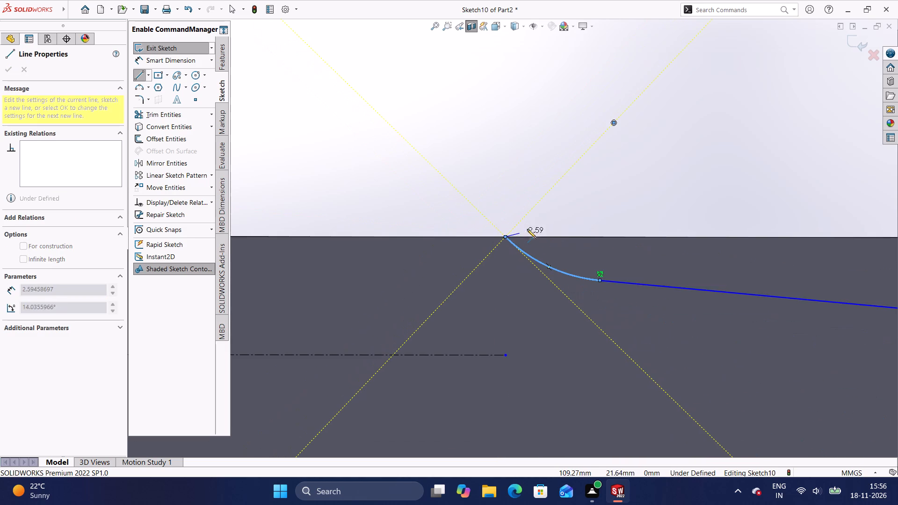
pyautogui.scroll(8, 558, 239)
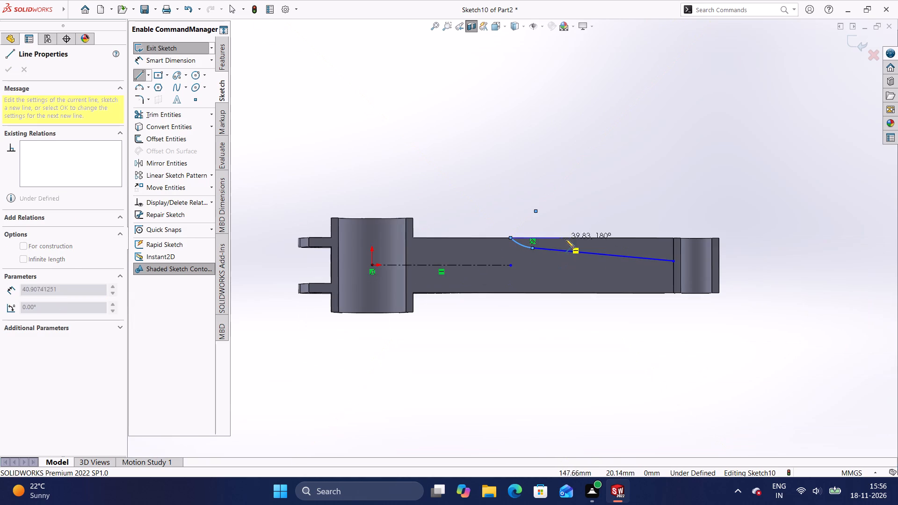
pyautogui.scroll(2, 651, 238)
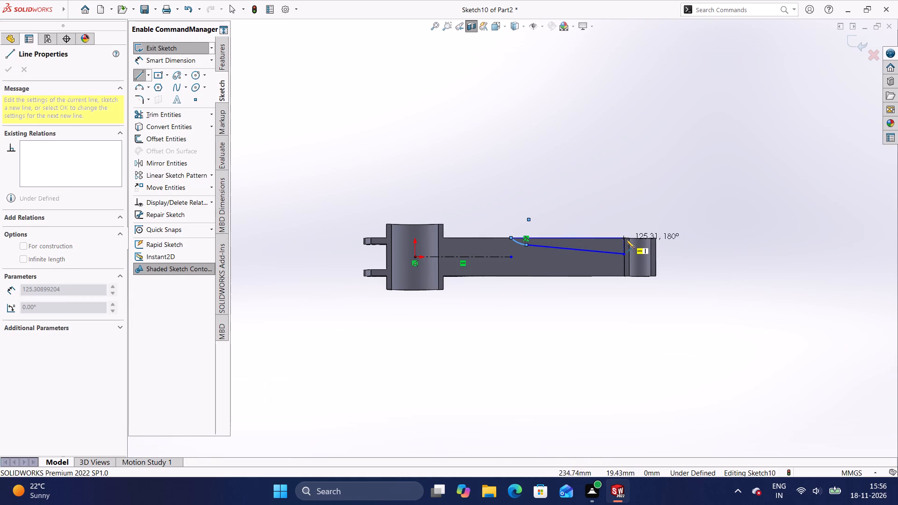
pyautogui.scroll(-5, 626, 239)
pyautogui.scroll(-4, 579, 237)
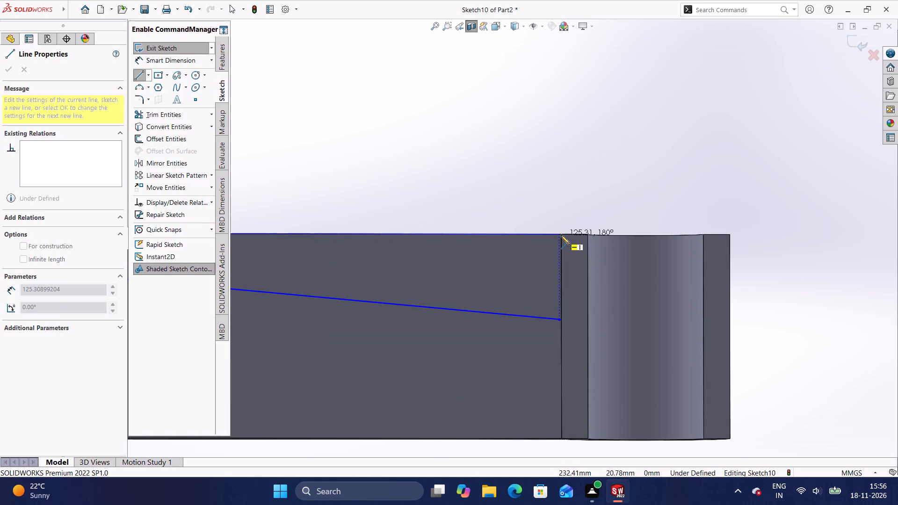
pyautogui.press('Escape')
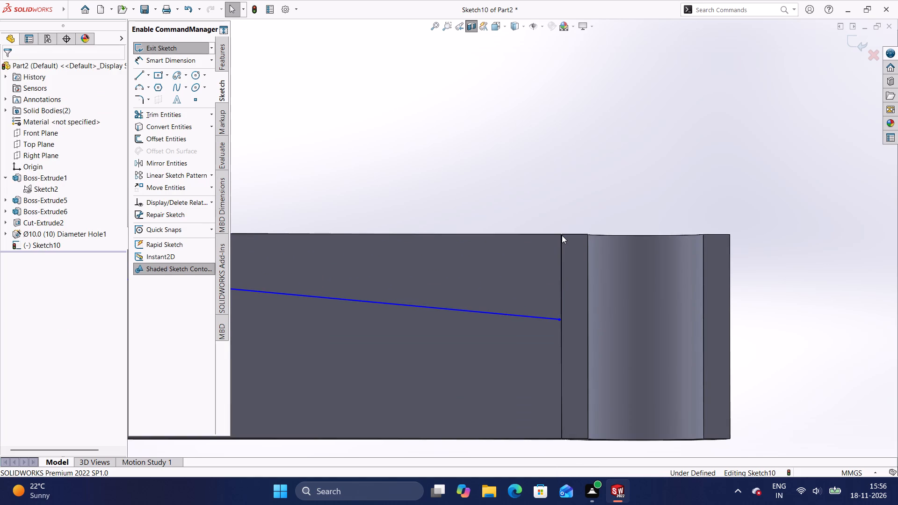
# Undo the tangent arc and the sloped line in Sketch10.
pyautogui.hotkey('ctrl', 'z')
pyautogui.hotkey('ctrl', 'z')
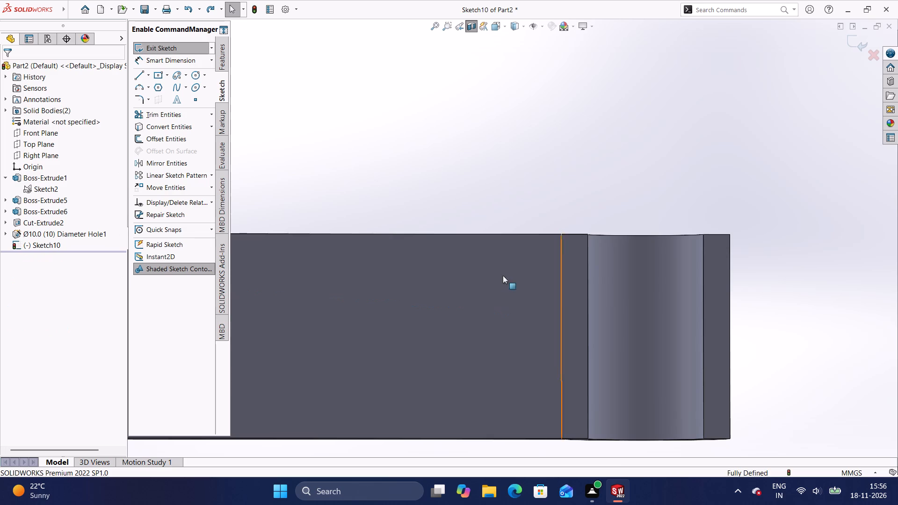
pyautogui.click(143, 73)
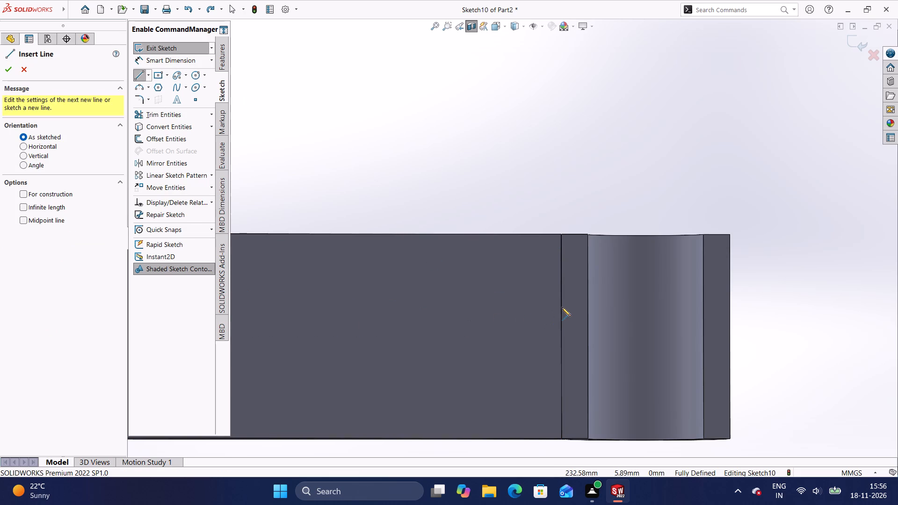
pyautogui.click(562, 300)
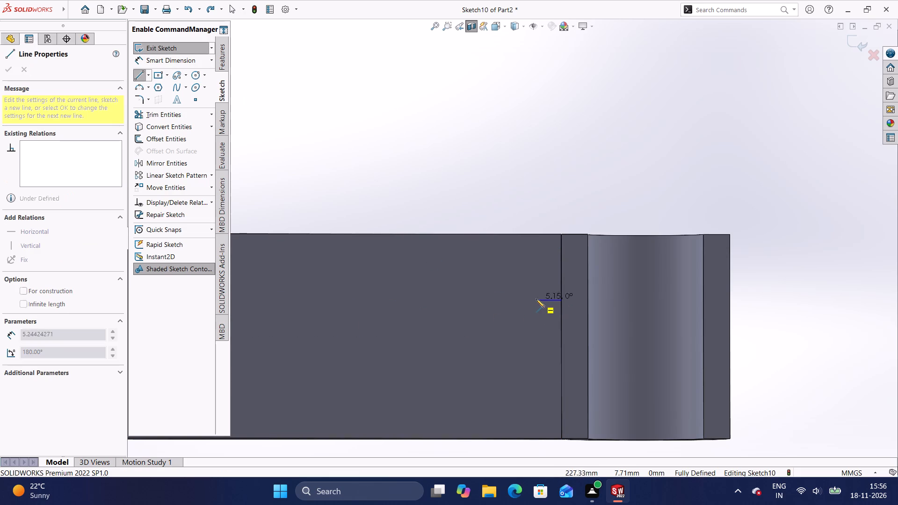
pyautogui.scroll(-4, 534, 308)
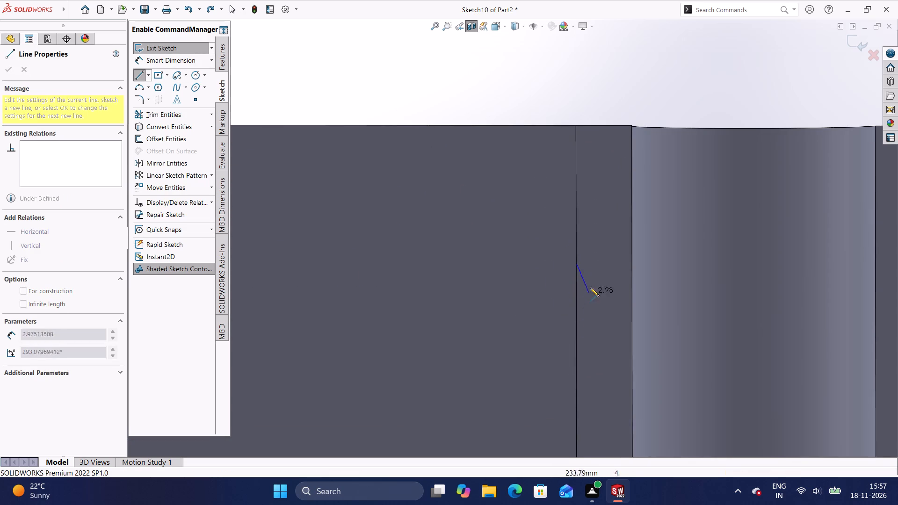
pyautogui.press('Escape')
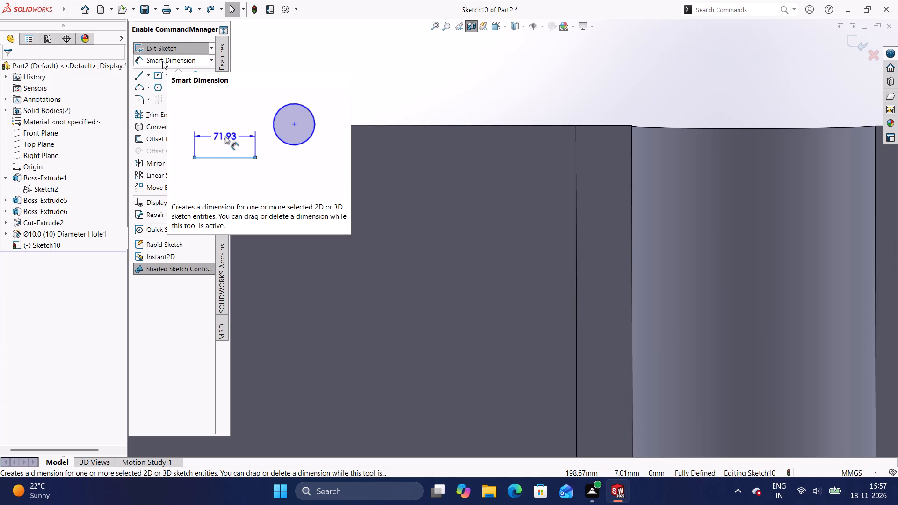
# Sketch a sloped line about 104 mm long from the vertical edge at the arm's far end, rising toward the hub.
pyautogui.click(138, 76)
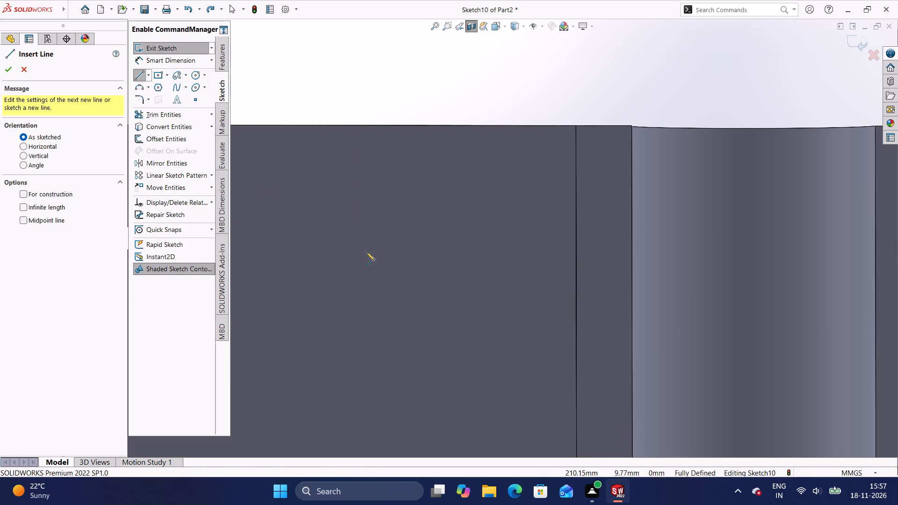
pyautogui.scroll(-5, 576, 244)
pyautogui.scroll(3, 579, 252)
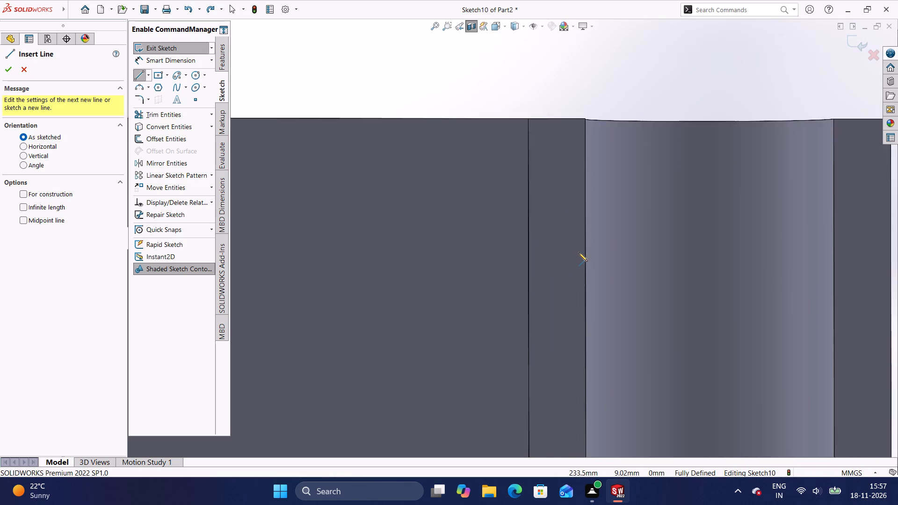
pyautogui.scroll(10, 579, 252)
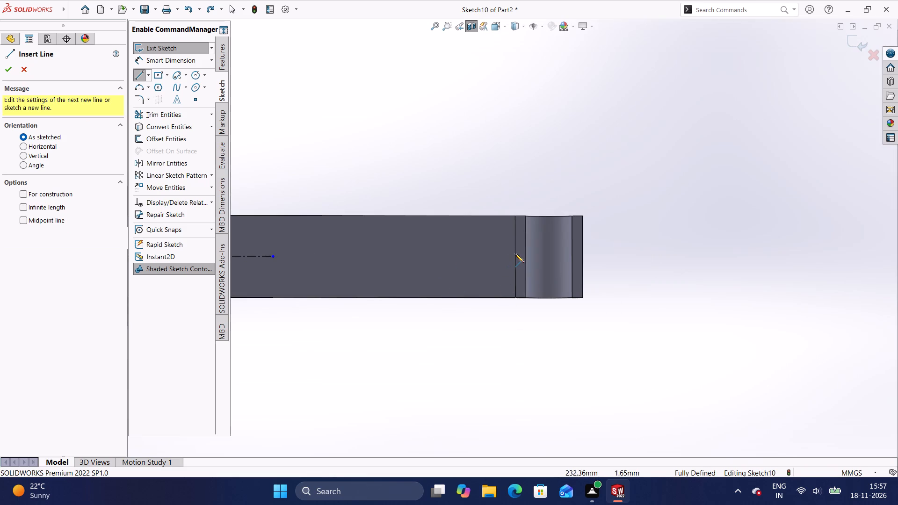
pyautogui.scroll(-7, 515, 244)
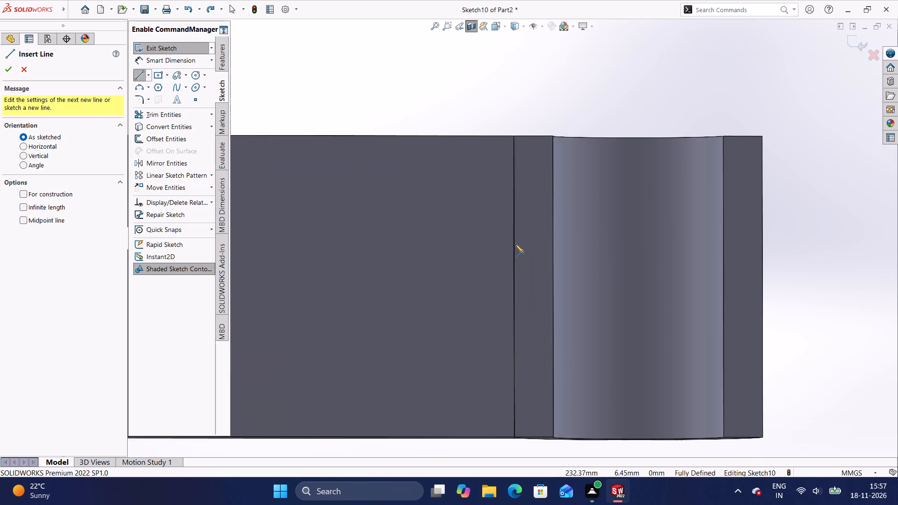
pyautogui.scroll(-4, 515, 244)
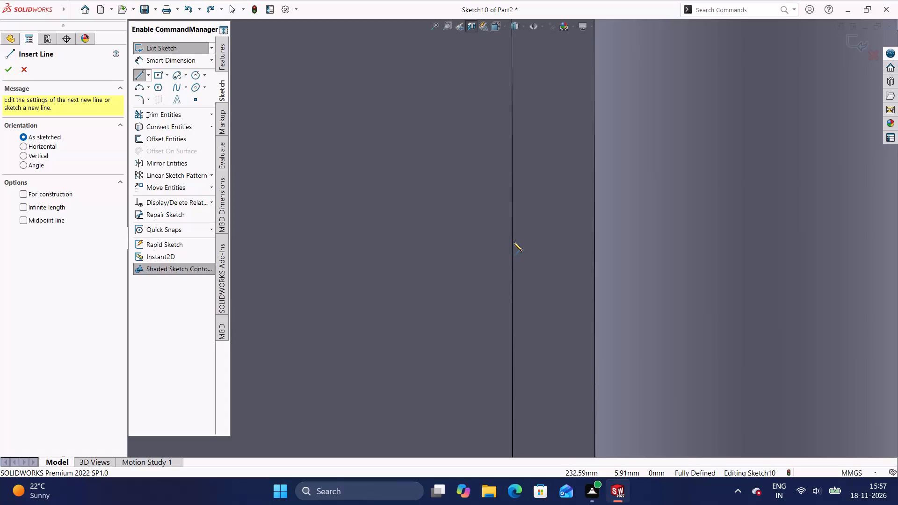
pyautogui.click(512, 241)
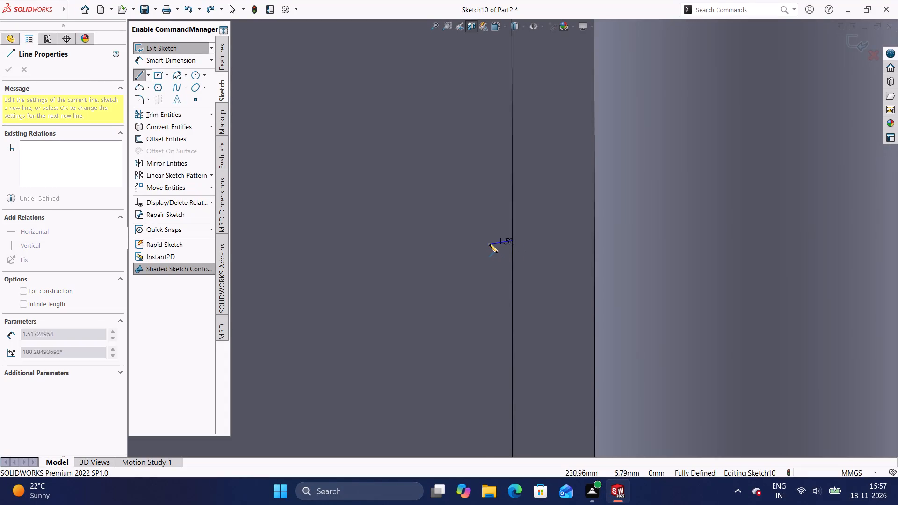
pyautogui.scroll(-10, 481, 241)
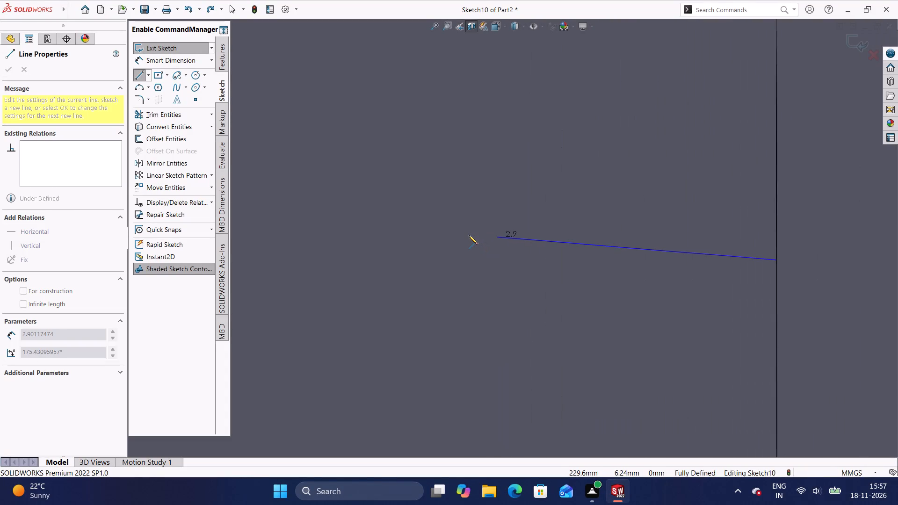
pyautogui.scroll(18, 469, 235)
pyautogui.scroll(3, 470, 235)
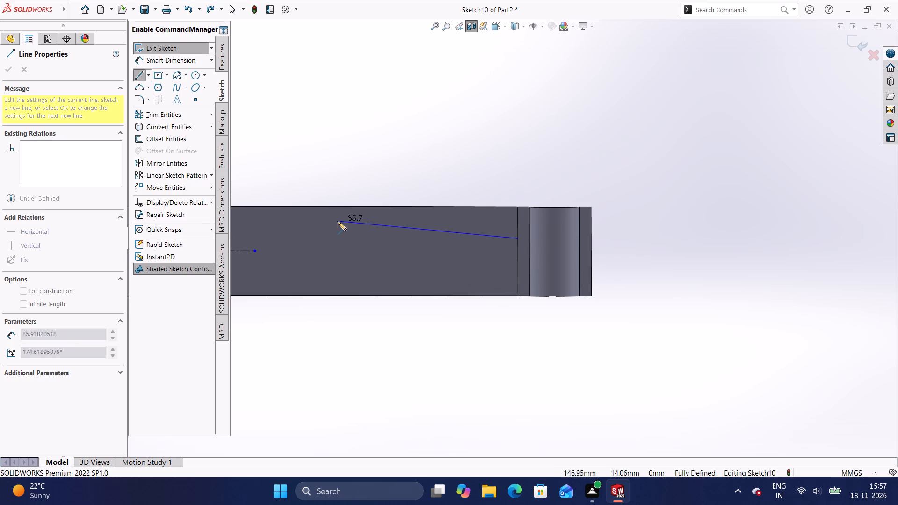
pyautogui.click(300, 223)
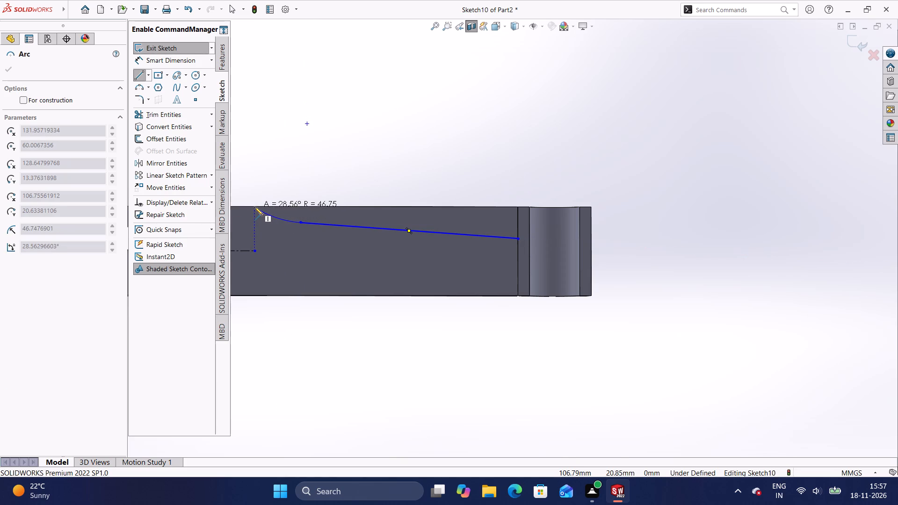
# Add a tangent arc of about 44 mm radius from the sloped line's inner end to the upper edge, above the centerline's end.
pyautogui.scroll(-4, 254, 207)
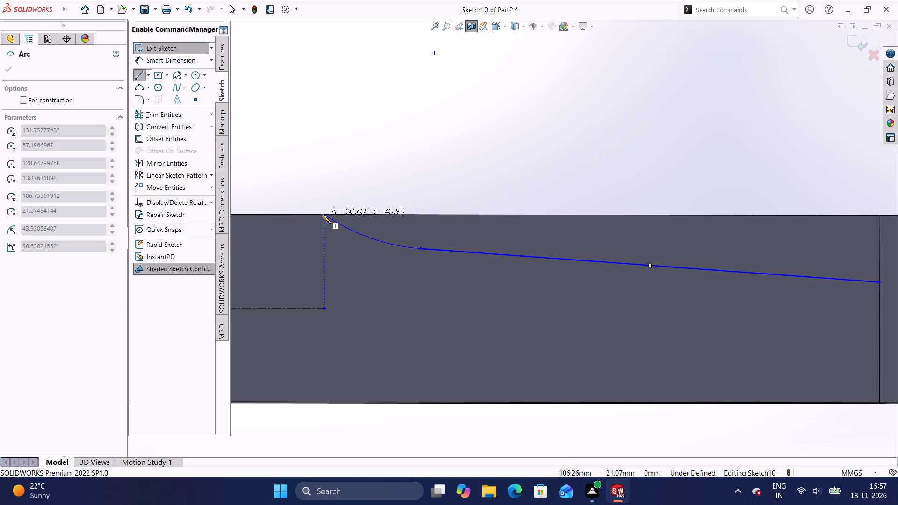
pyautogui.click(322, 214)
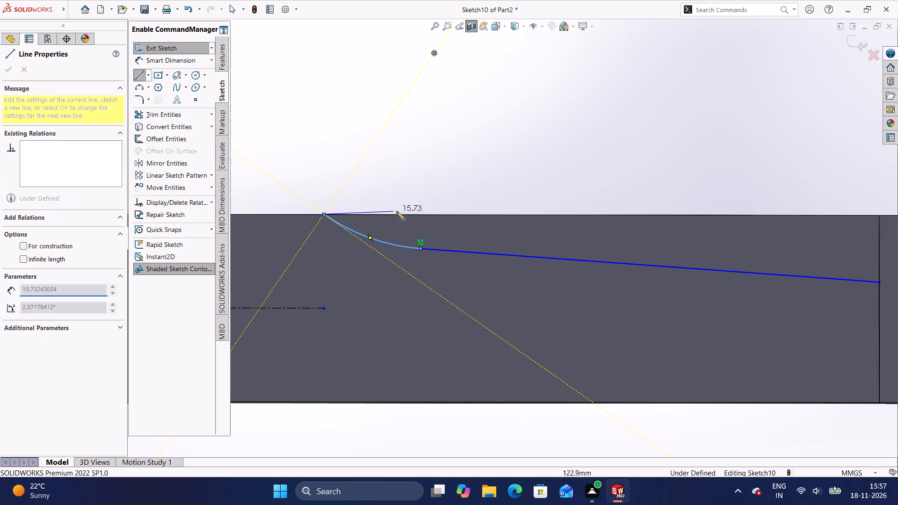
# Close the profile with a horizontal line about 126 mm long along the upper edge and a vertical line about 15 mm long.
pyautogui.scroll(-4, 514, 219)
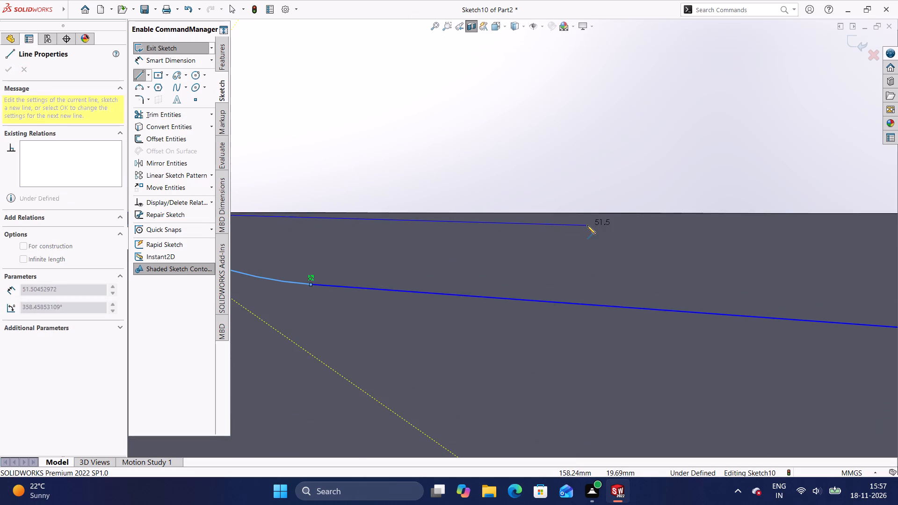
pyautogui.scroll(-1, 587, 225)
pyautogui.scroll(6, 588, 225)
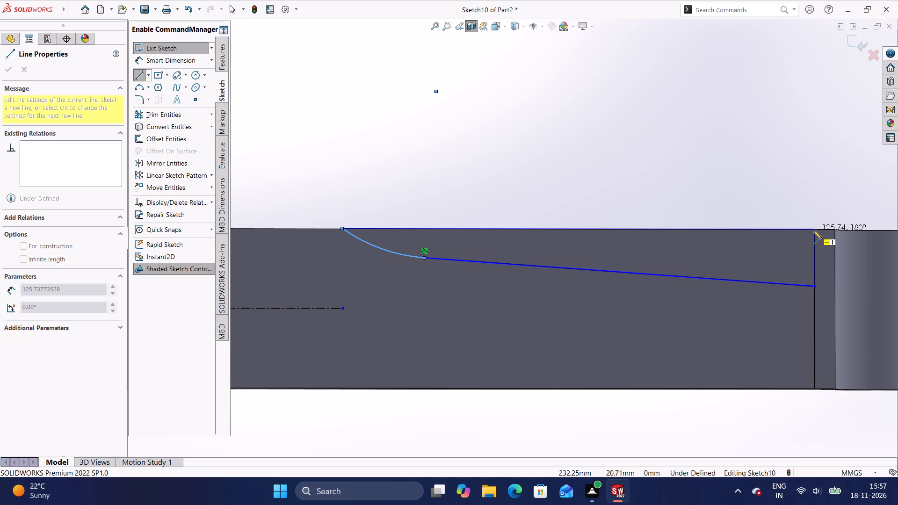
pyautogui.scroll(-4, 813, 231)
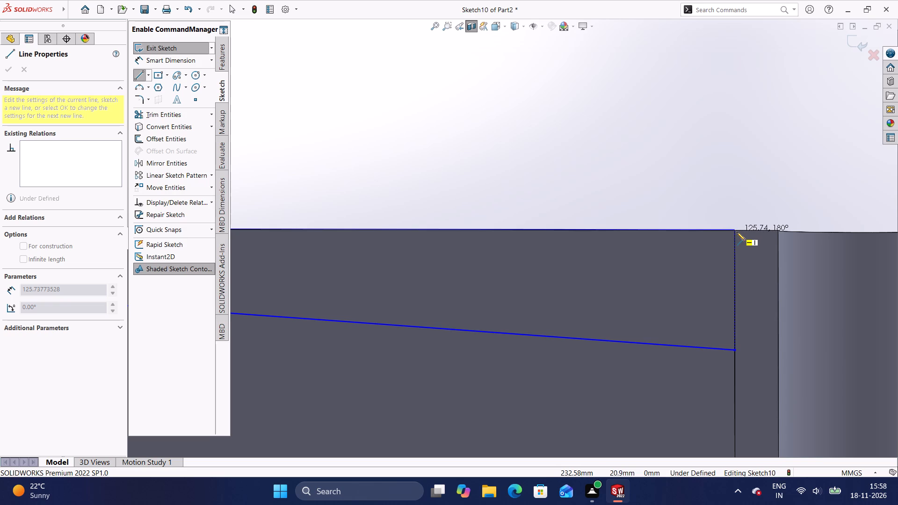
pyautogui.click(737, 232)
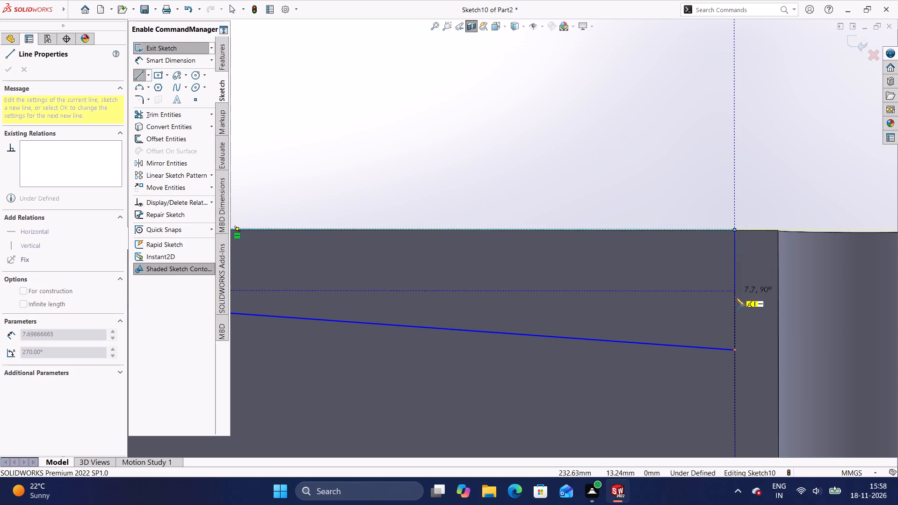
pyautogui.click(734, 351)
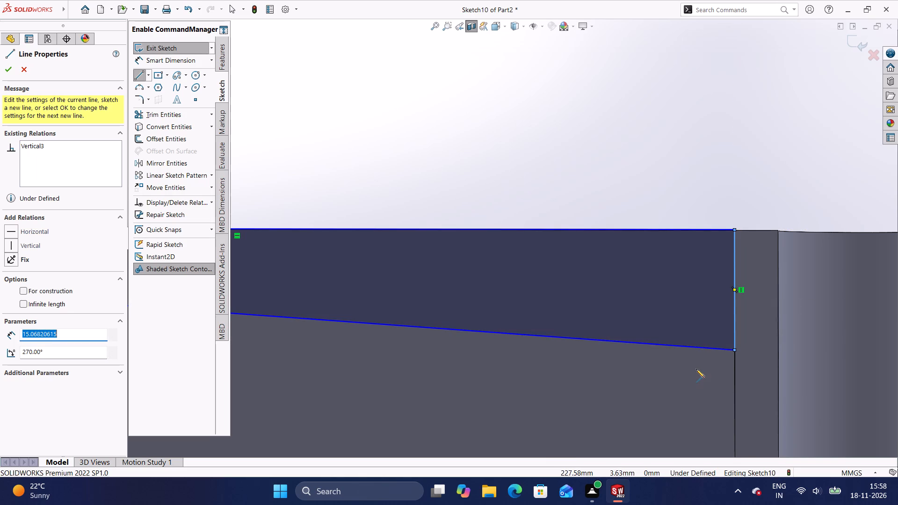
pyautogui.click(10, 65)
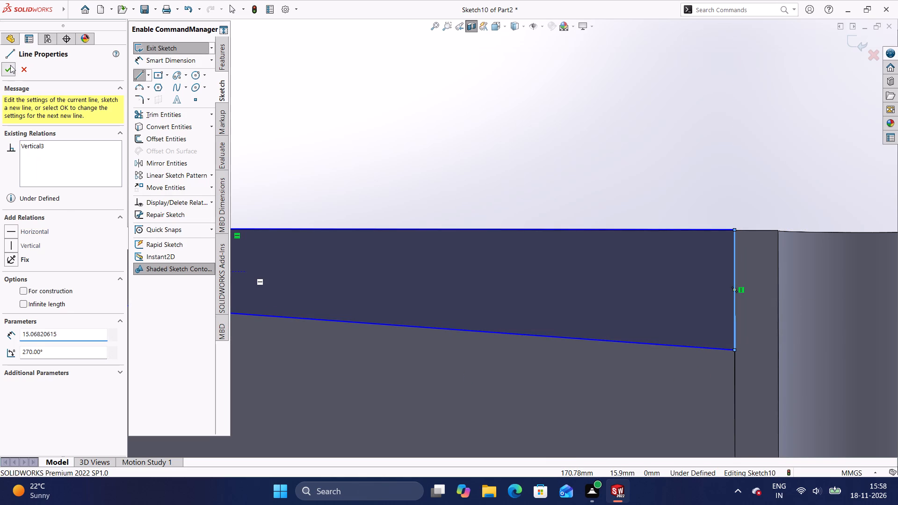
pyautogui.scroll(5, 423, 181)
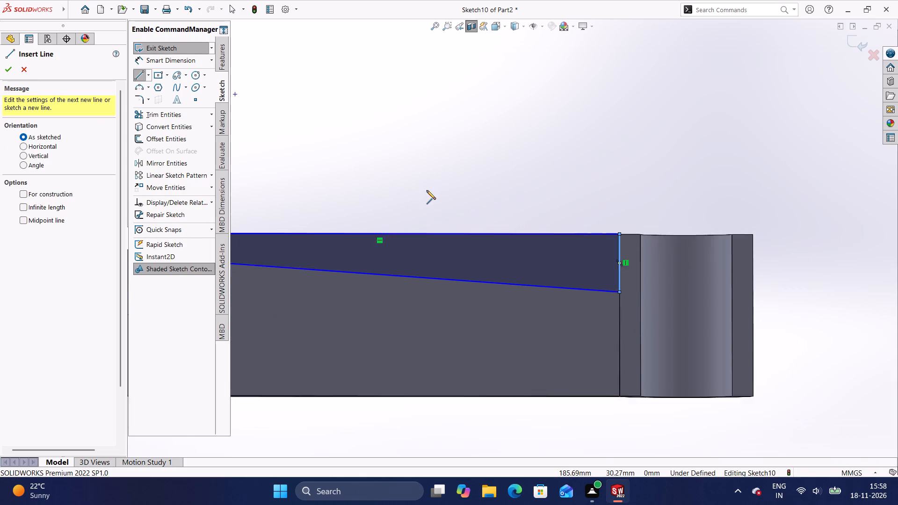
pyautogui.scroll(1, 427, 190)
pyautogui.scroll(3, 285, 281)
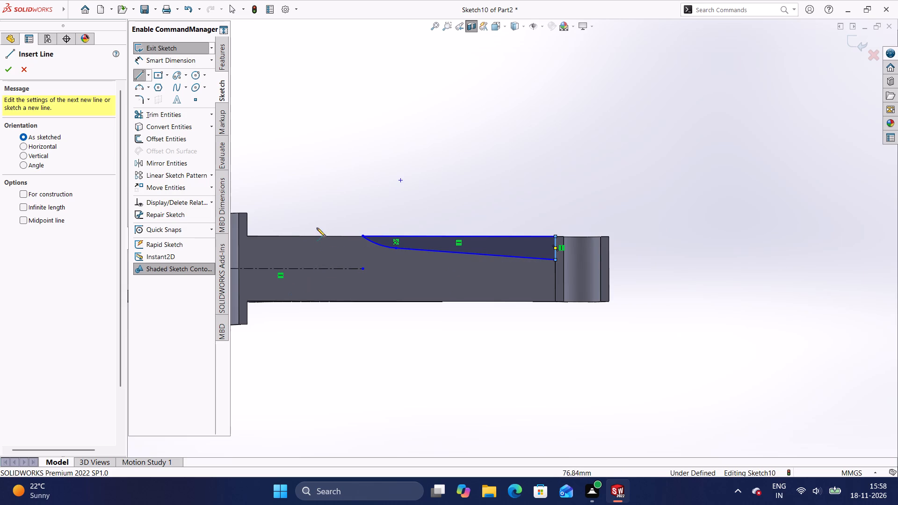
pyautogui.scroll(2, 303, 205)
pyautogui.press('Escape')
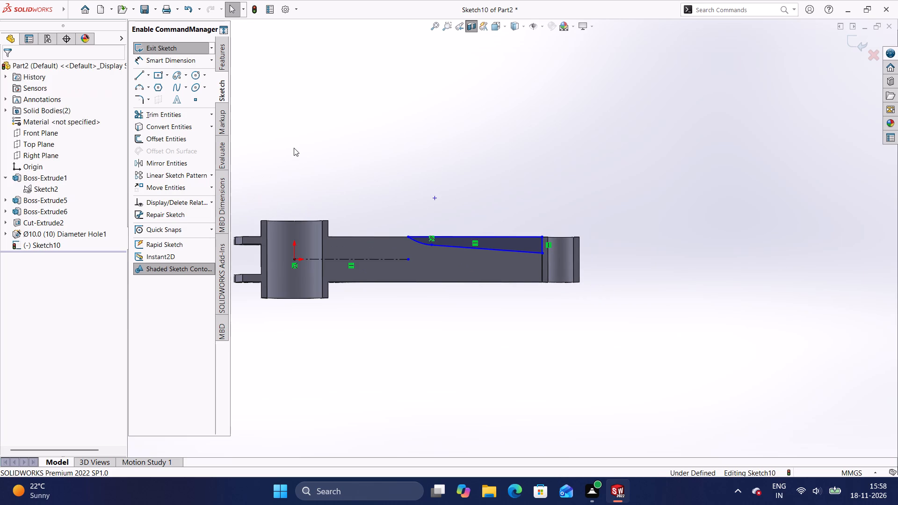
# Dimension the angle between the profile's sloped line and the horizontal centerline as 2 degrees.
pyautogui.click(182, 60)
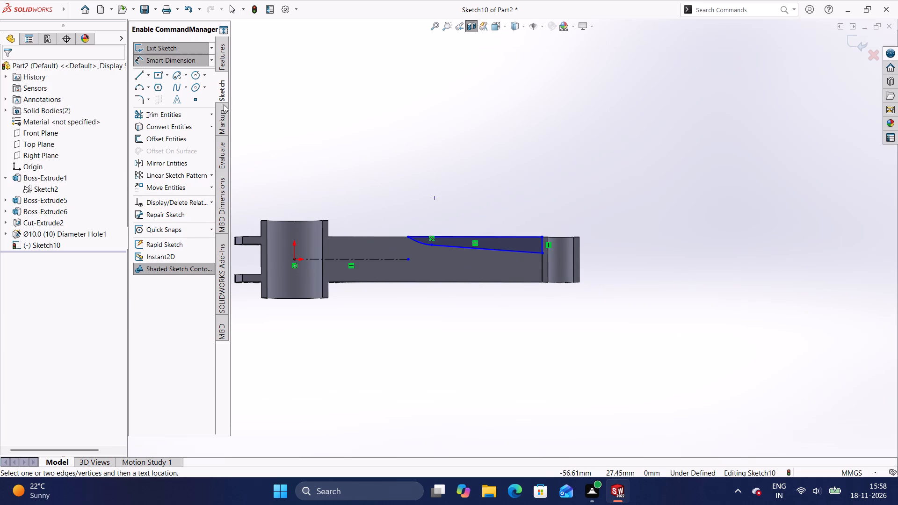
pyautogui.click(442, 245)
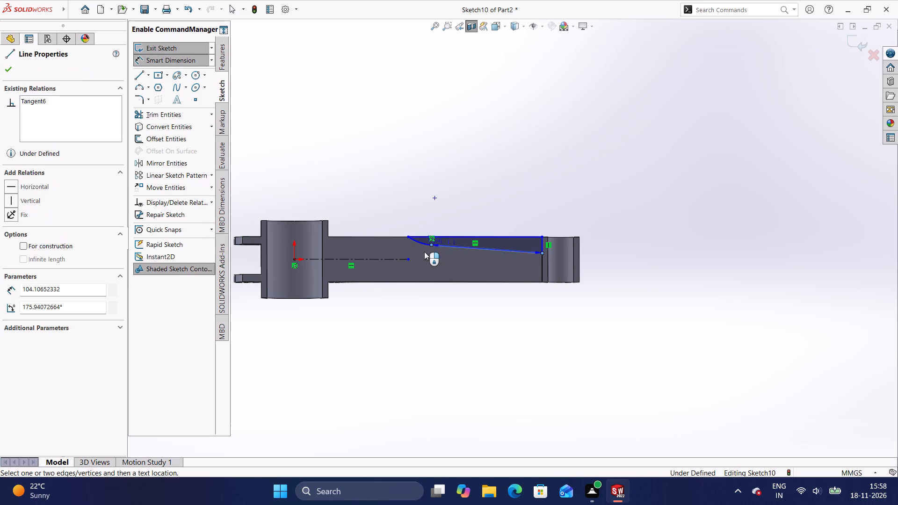
pyautogui.click(398, 259)
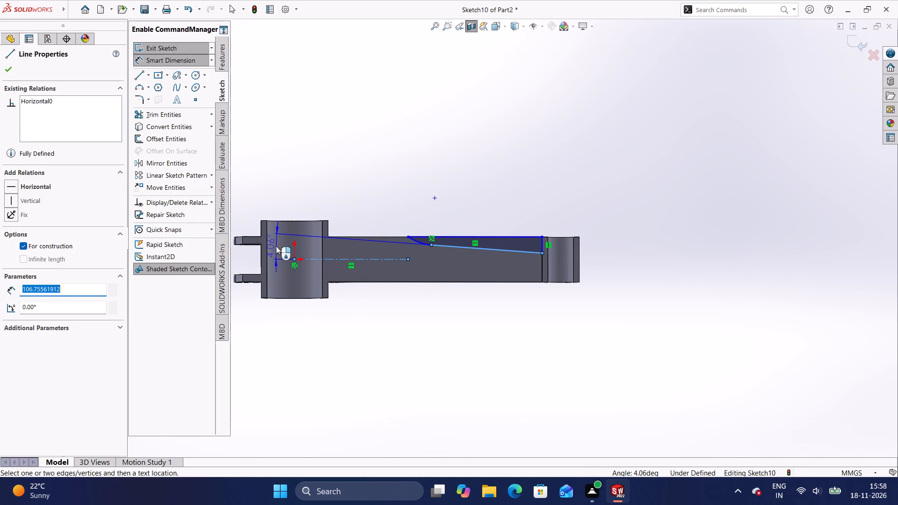
pyautogui.click(276, 246)
pyautogui.press('BackSpace')
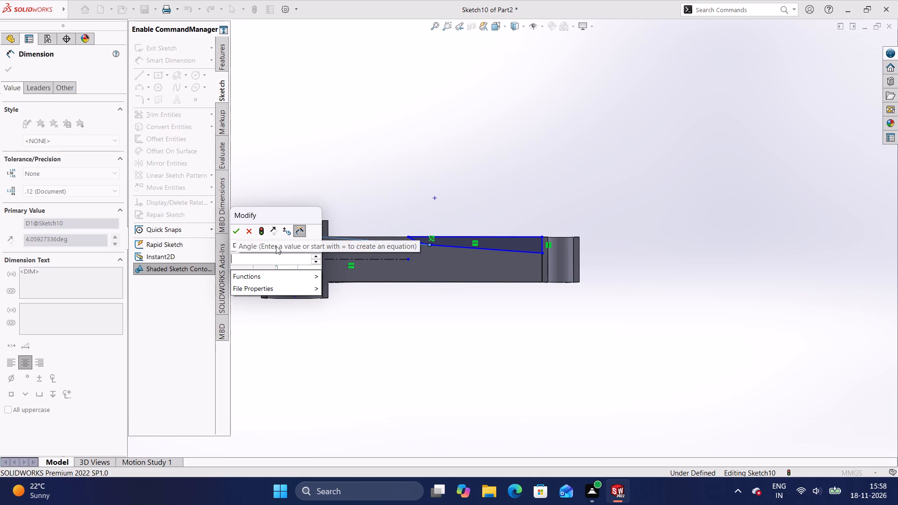
pyautogui.press('2')
pyautogui.press('Return')
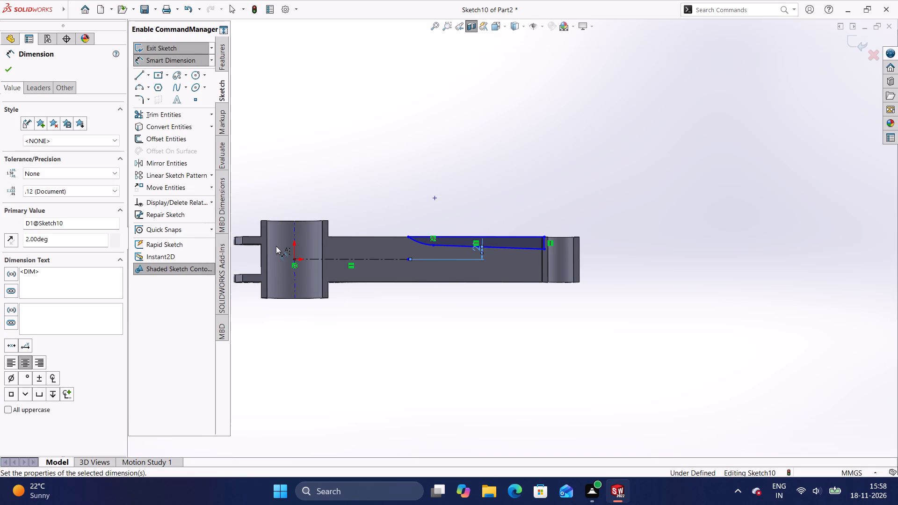
pyautogui.click(416, 305)
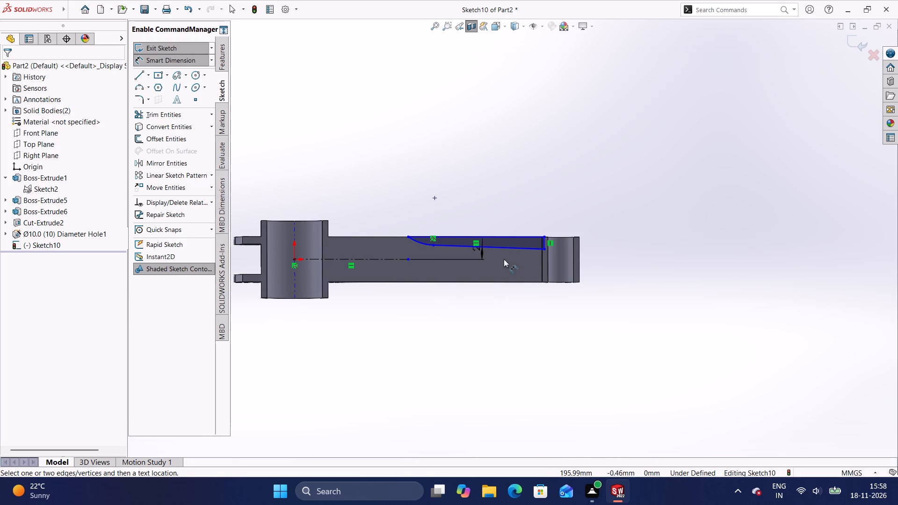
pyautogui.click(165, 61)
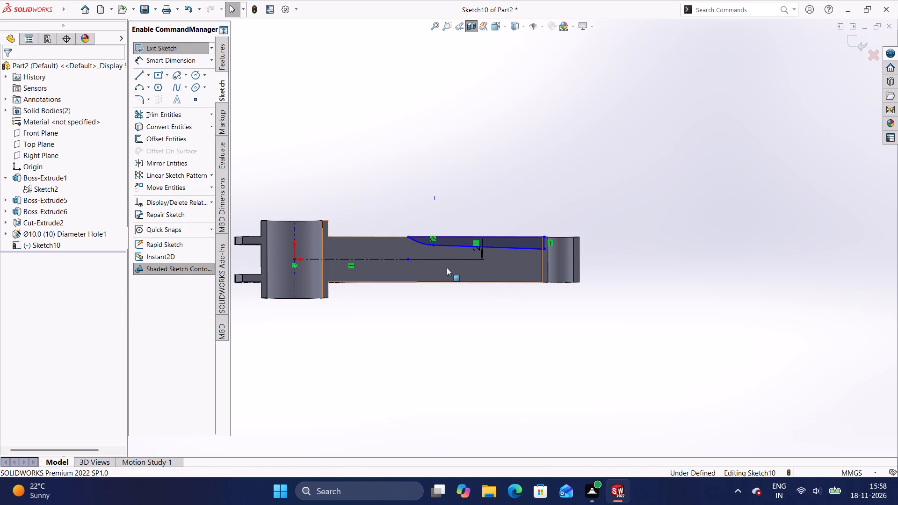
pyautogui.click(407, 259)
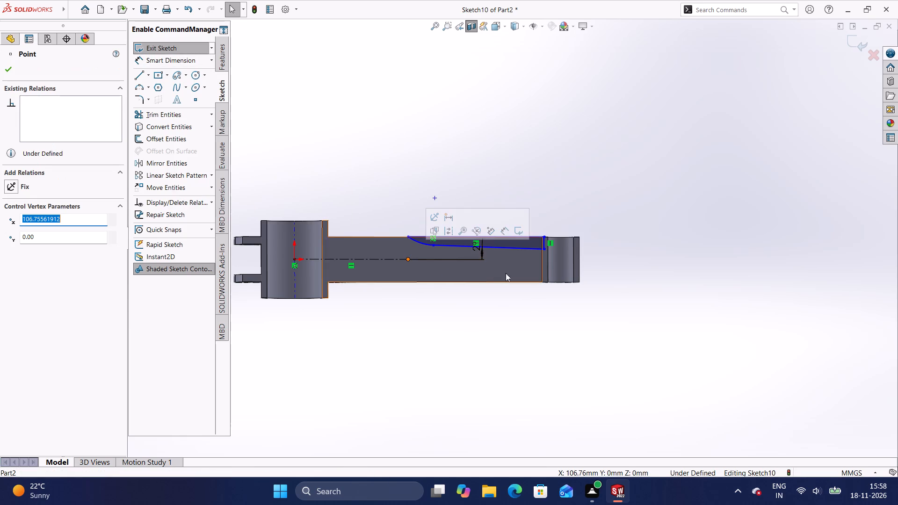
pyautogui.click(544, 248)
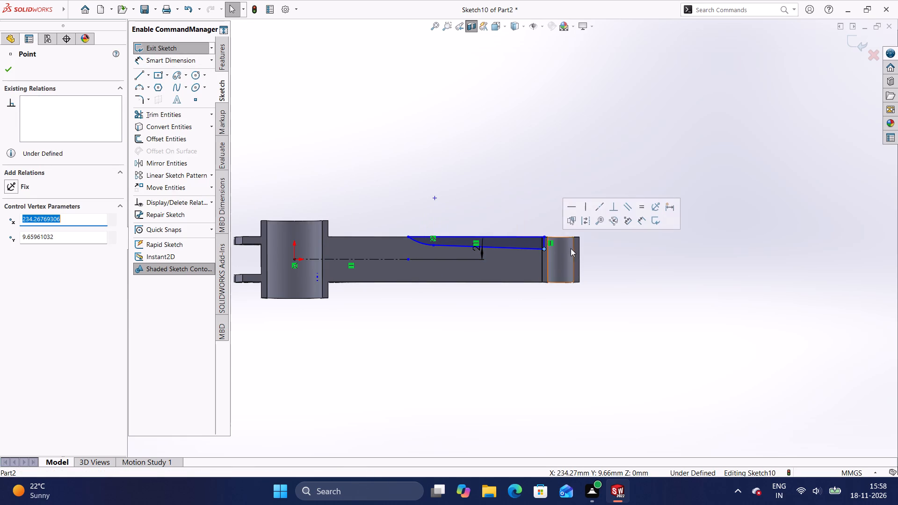
# Move the profile's vertical closing line inward to the vertical edge at the arm's far end, at about X 232.48 mm.
pyautogui.scroll(-1, 544, 250)
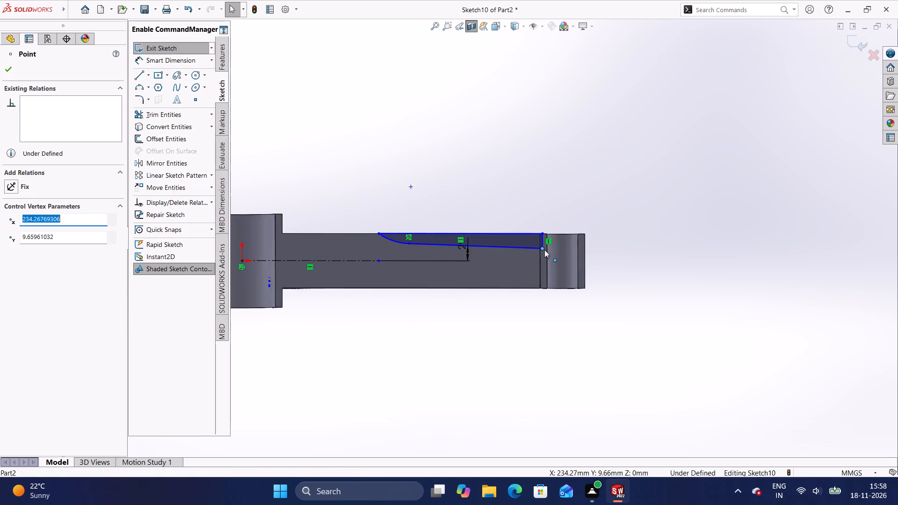
pyautogui.scroll(-11, 544, 250)
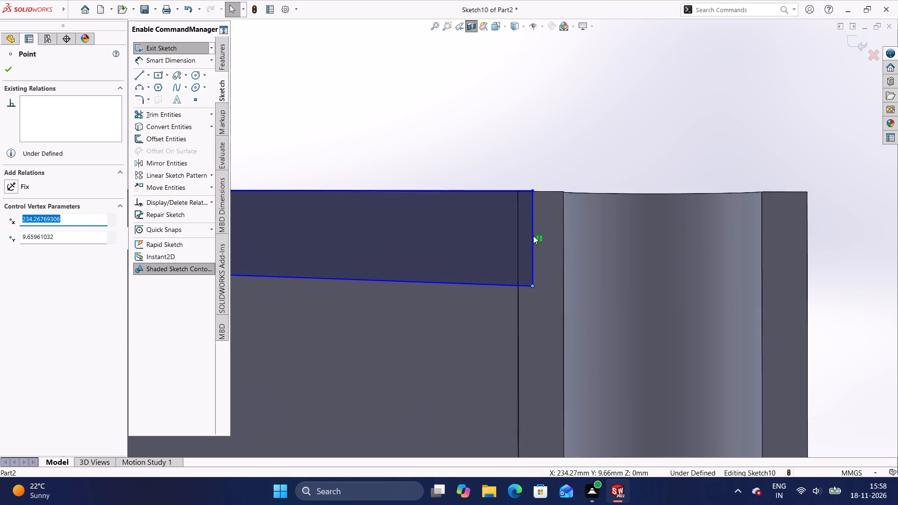
pyautogui.scroll(-2, 533, 236)
pyautogui.moveTo(529, 156); pyautogui.dragTo(508, 161)
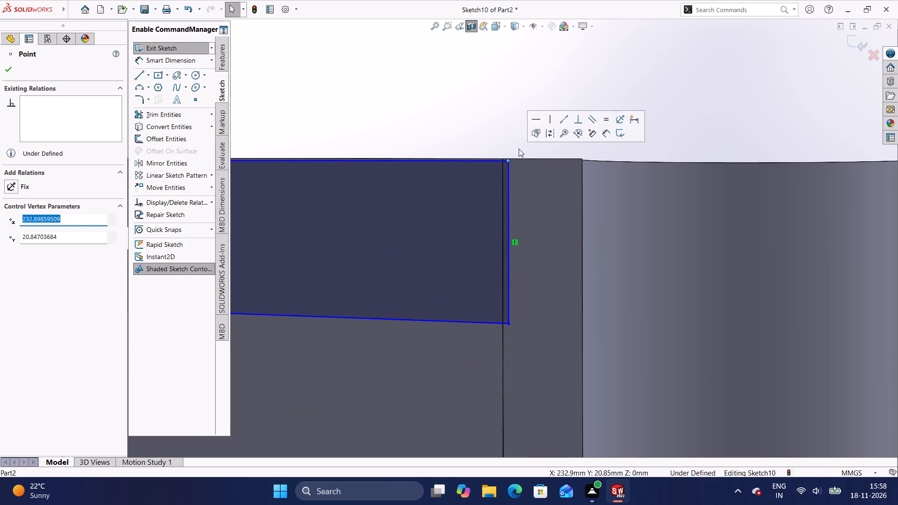
pyautogui.click(514, 149)
pyautogui.moveTo(508, 161); pyautogui.dragTo(502, 160)
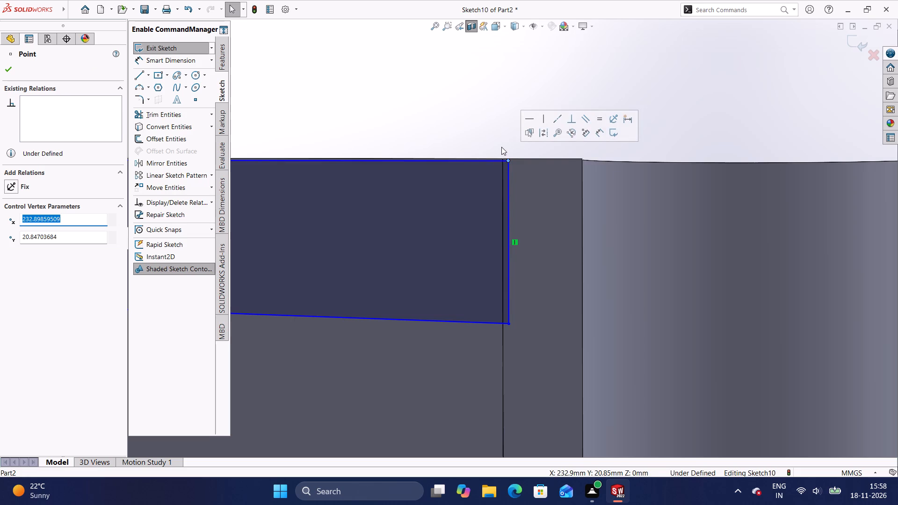
pyautogui.press('Escape')
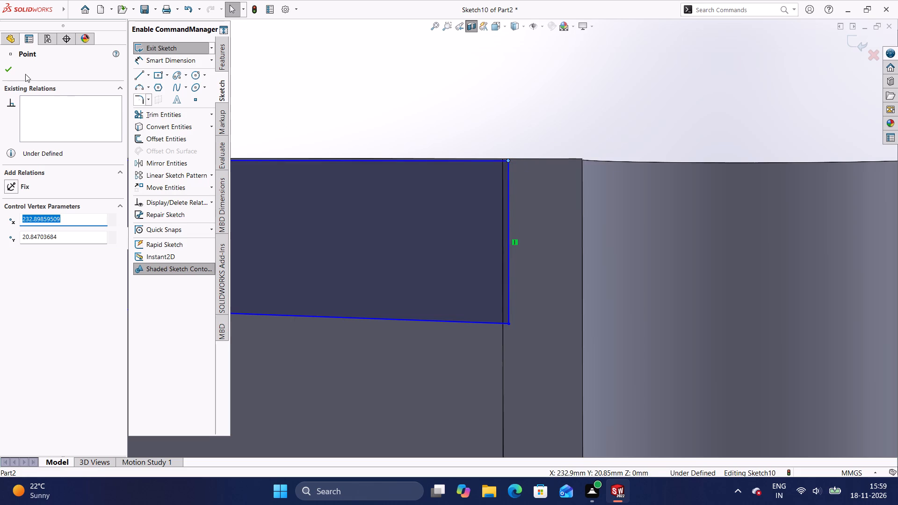
pyautogui.click(8, 69)
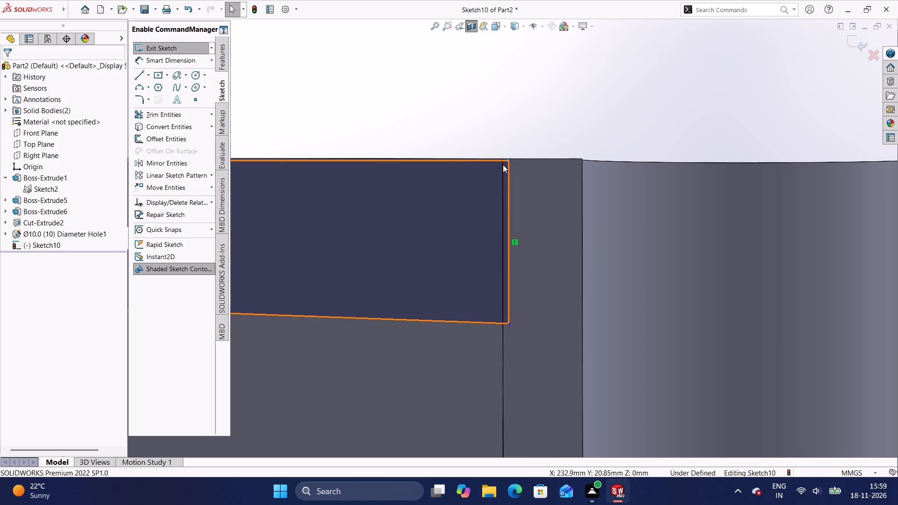
pyautogui.moveTo(507, 159); pyautogui.dragTo(503, 158)
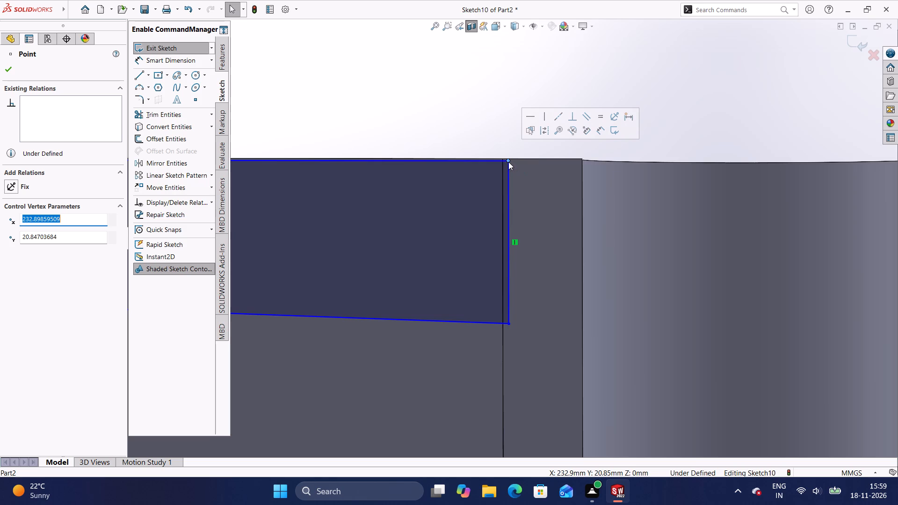
pyautogui.click(516, 146)
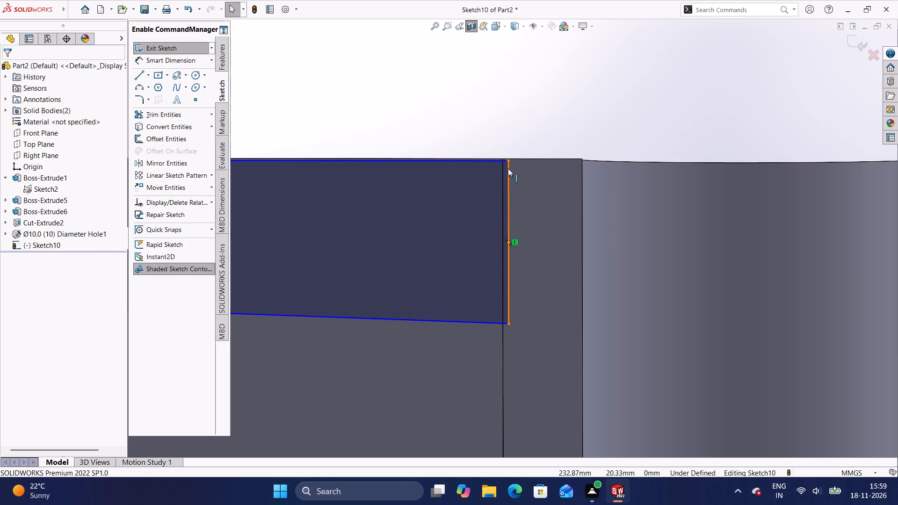
pyautogui.moveTo(508, 168); pyautogui.dragTo(502, 159)
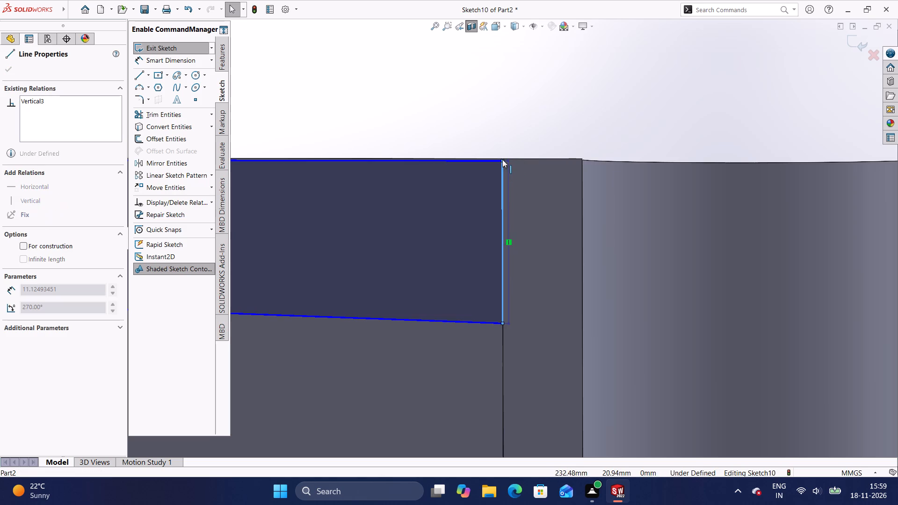
pyautogui.moveTo(502, 159); pyautogui.dragTo(502, 159)
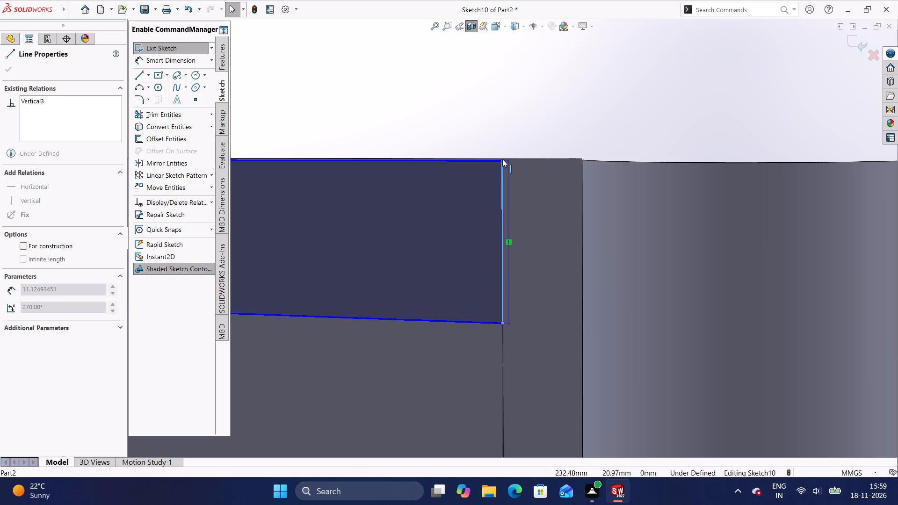
pyautogui.moveTo(502, 159); pyautogui.dragTo(502, 158)
pyautogui.click(502, 158)
# Move the profile's upper outer corner to where the arm's vertical and upper edges meet, about X 232.499, Y 20.998 mm.
pyautogui.scroll(-10, 506, 175)
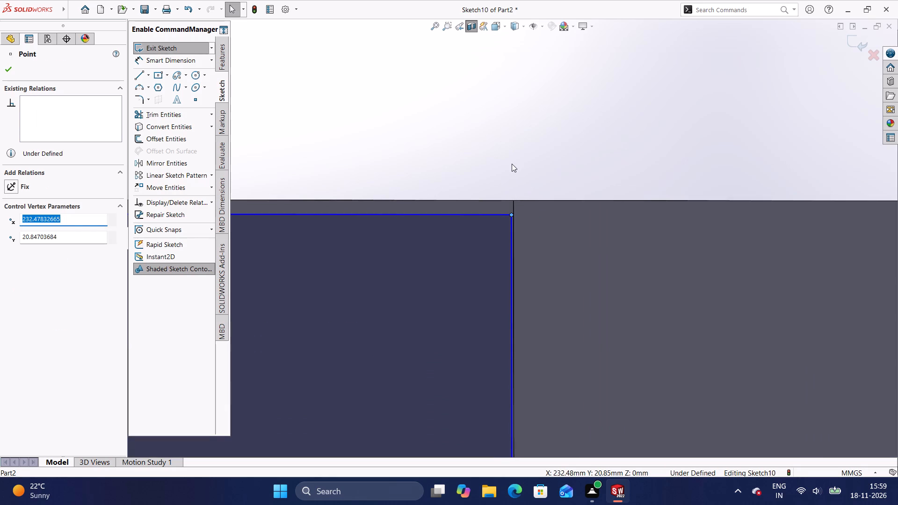
pyautogui.press('Escape')
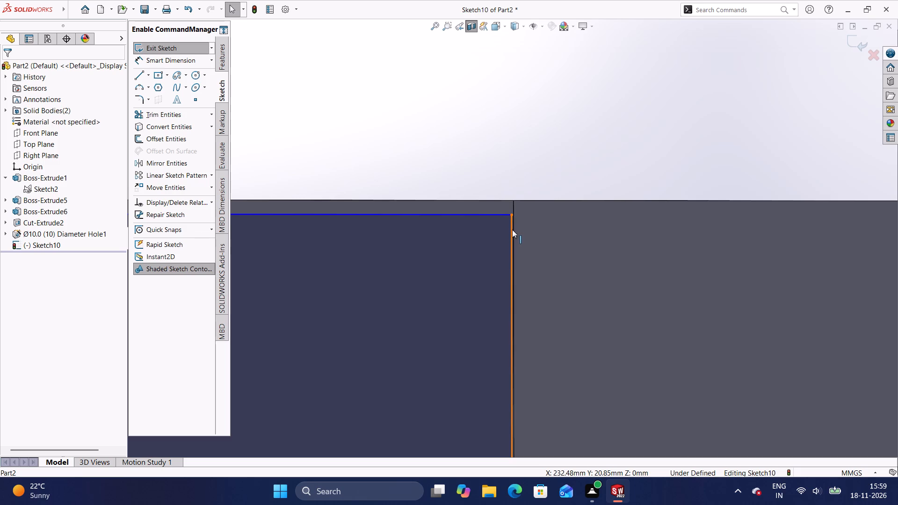
pyautogui.moveTo(510, 230); pyautogui.dragTo(512, 203)
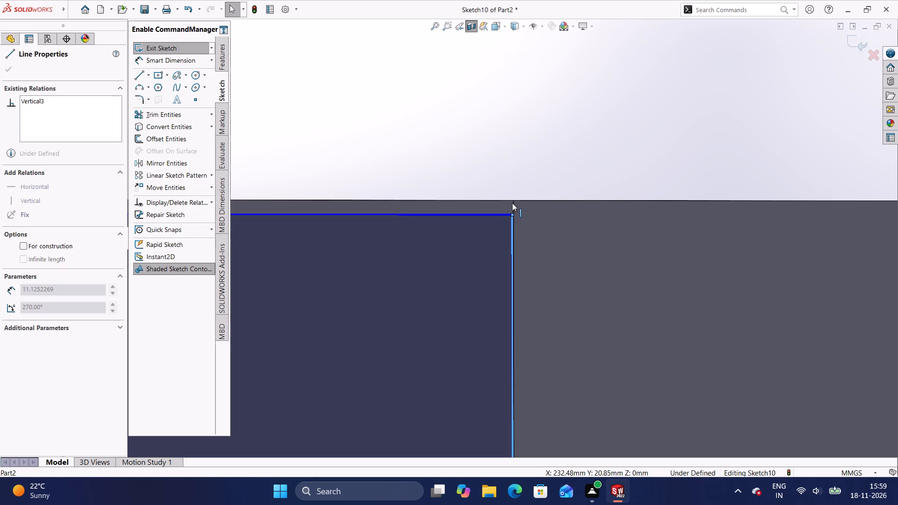
pyautogui.moveTo(512, 203); pyautogui.dragTo(512, 201)
pyautogui.click(512, 201)
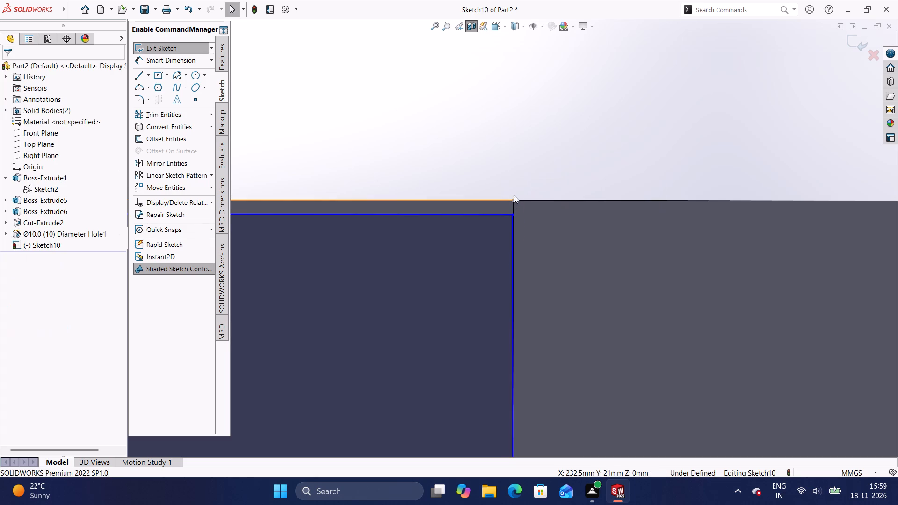
pyautogui.moveTo(513, 215); pyautogui.dragTo(513, 203)
pyautogui.click(513, 203)
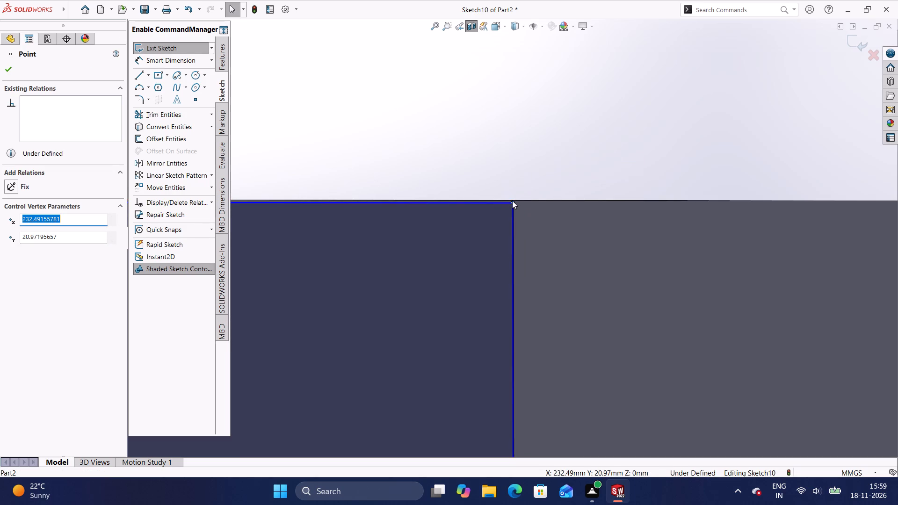
pyautogui.click(512, 201)
pyautogui.scroll(-9, 512, 201)
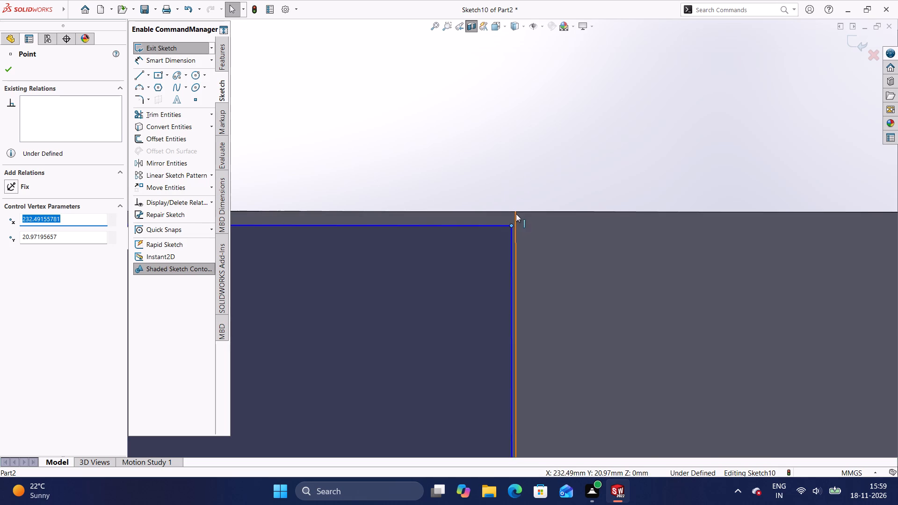
pyautogui.click(516, 212)
pyautogui.moveTo(511, 225); pyautogui.dragTo(515, 212)
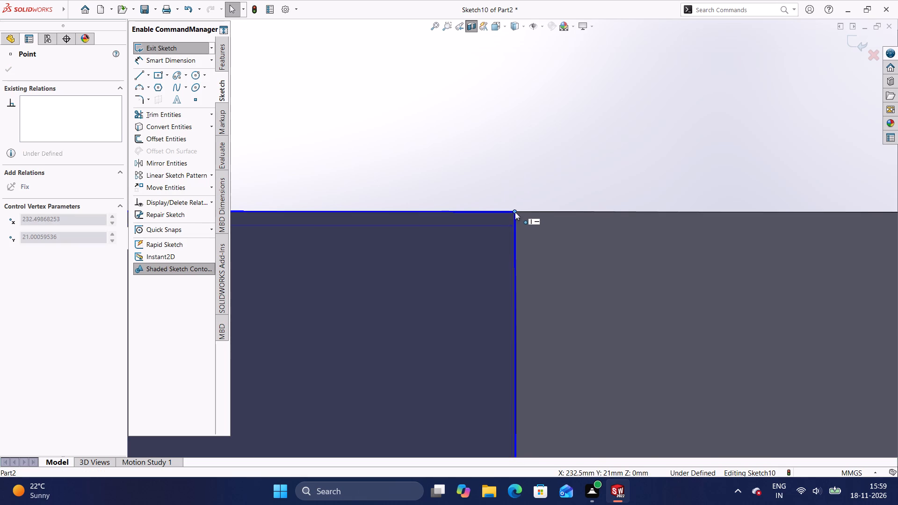
pyautogui.moveTo(515, 212); pyautogui.dragTo(515, 213)
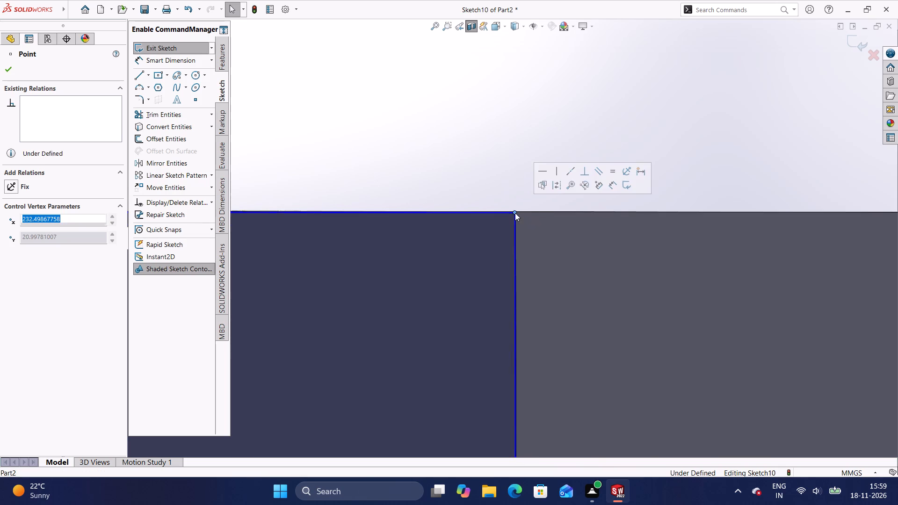
pyautogui.click(514, 200)
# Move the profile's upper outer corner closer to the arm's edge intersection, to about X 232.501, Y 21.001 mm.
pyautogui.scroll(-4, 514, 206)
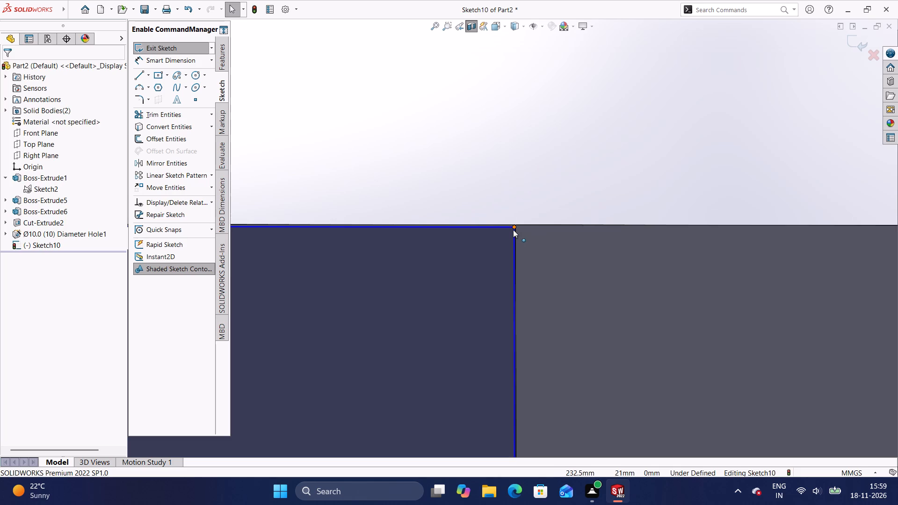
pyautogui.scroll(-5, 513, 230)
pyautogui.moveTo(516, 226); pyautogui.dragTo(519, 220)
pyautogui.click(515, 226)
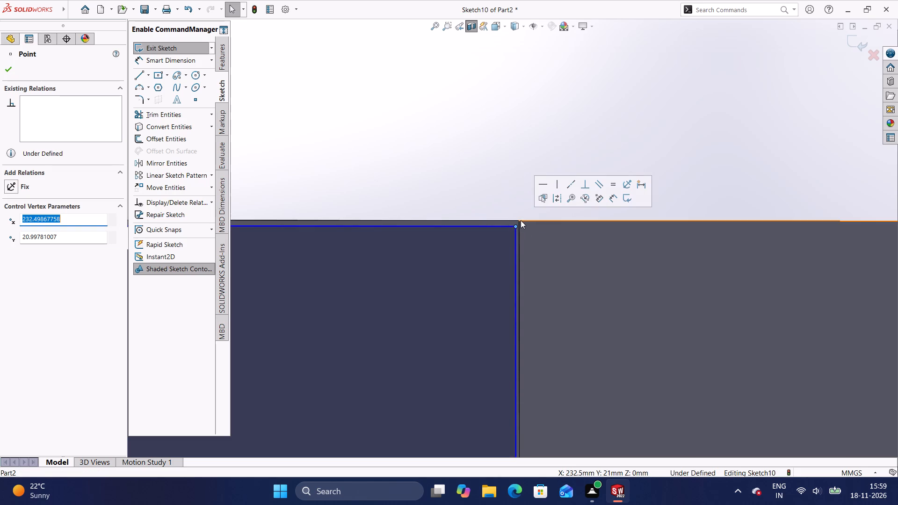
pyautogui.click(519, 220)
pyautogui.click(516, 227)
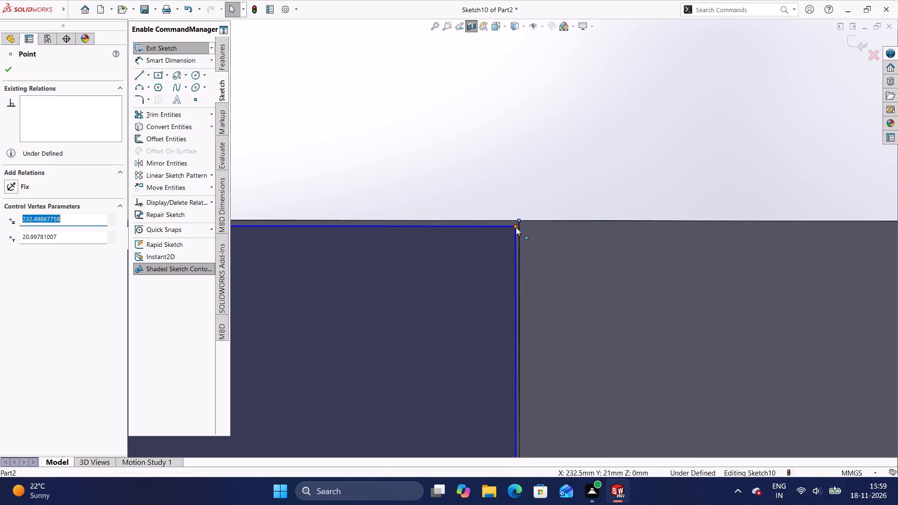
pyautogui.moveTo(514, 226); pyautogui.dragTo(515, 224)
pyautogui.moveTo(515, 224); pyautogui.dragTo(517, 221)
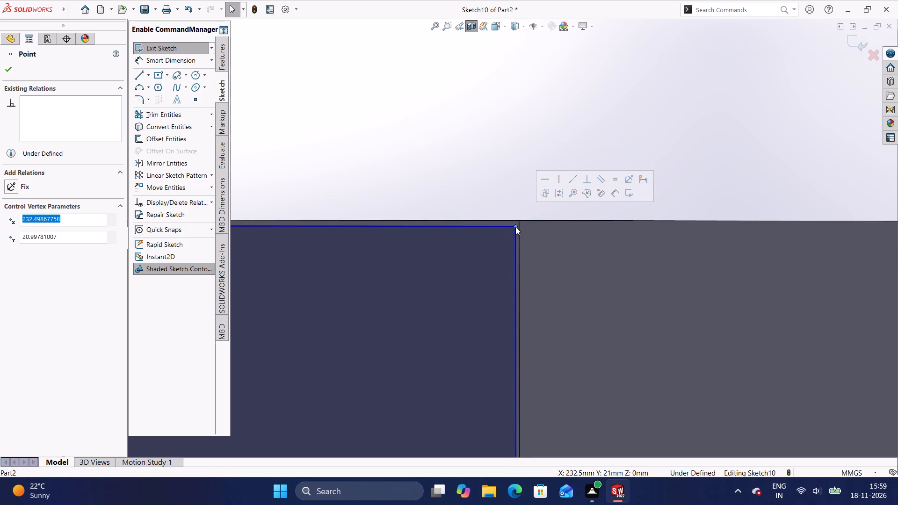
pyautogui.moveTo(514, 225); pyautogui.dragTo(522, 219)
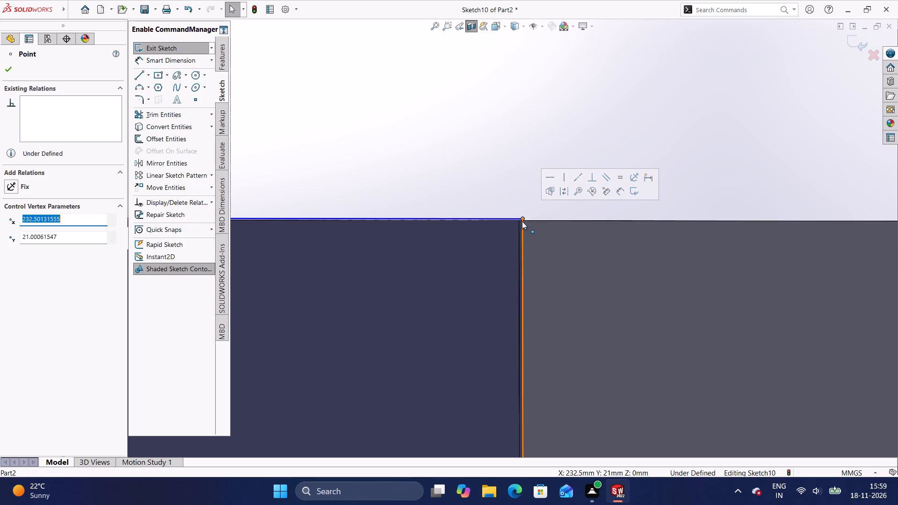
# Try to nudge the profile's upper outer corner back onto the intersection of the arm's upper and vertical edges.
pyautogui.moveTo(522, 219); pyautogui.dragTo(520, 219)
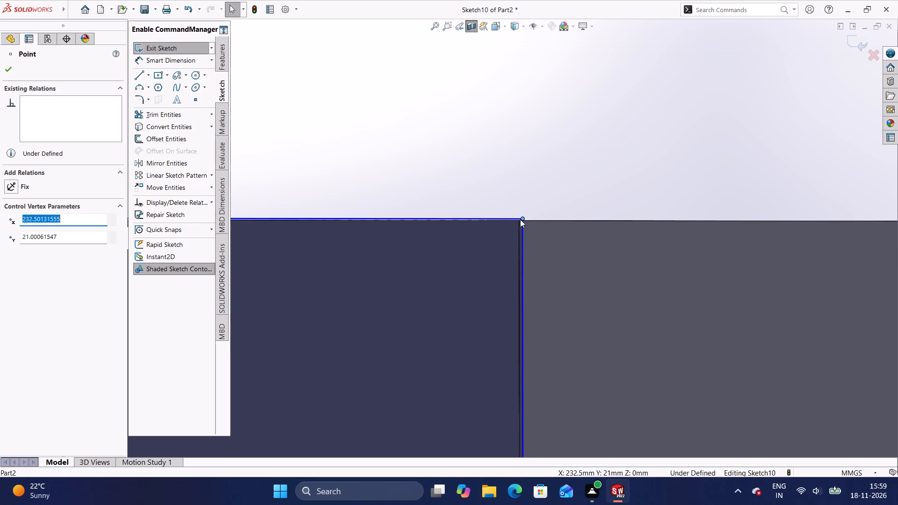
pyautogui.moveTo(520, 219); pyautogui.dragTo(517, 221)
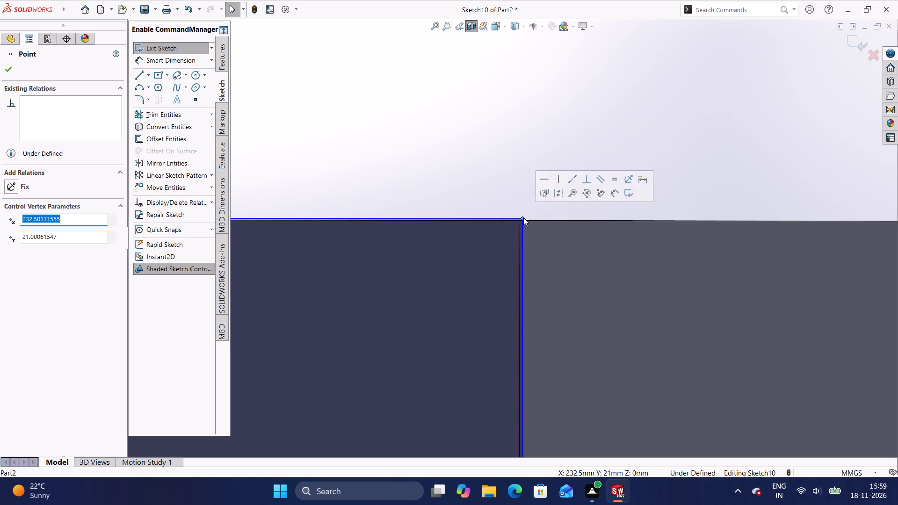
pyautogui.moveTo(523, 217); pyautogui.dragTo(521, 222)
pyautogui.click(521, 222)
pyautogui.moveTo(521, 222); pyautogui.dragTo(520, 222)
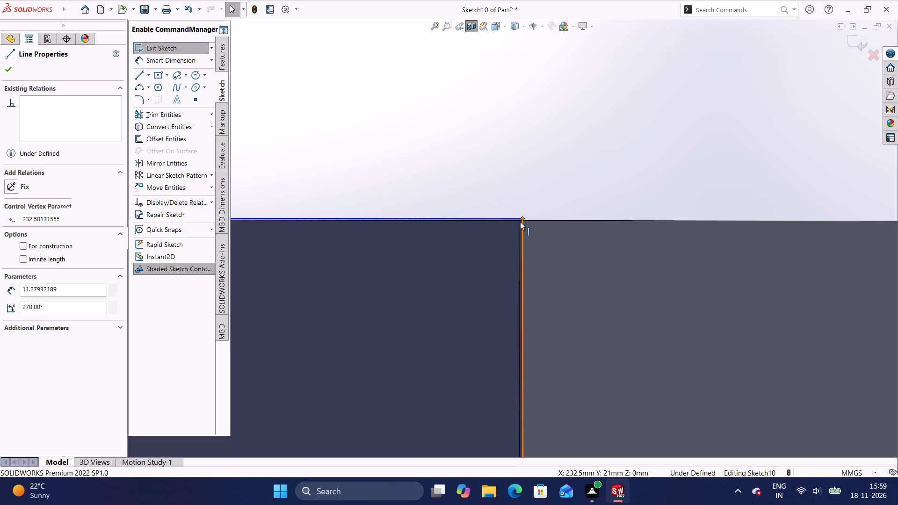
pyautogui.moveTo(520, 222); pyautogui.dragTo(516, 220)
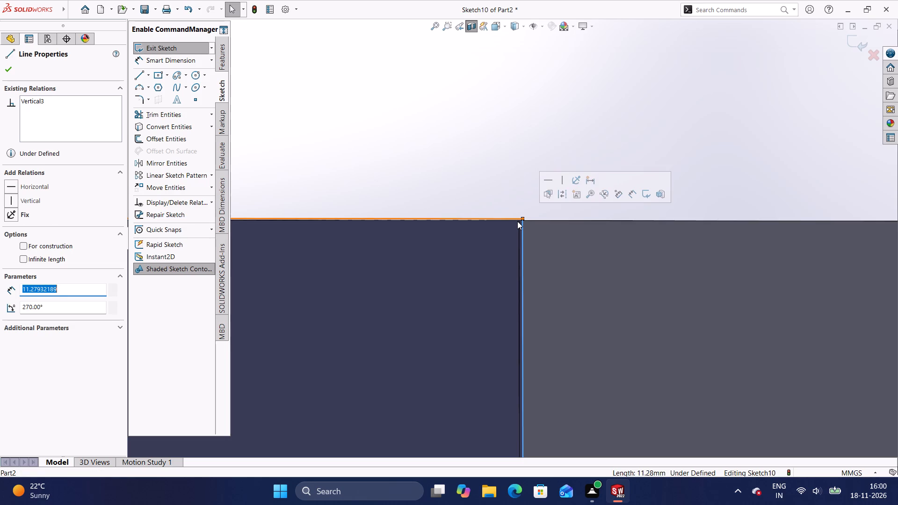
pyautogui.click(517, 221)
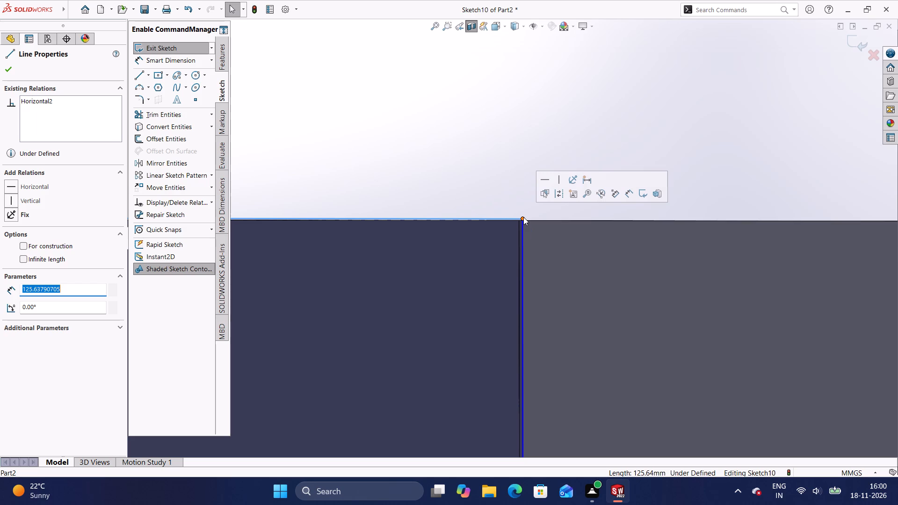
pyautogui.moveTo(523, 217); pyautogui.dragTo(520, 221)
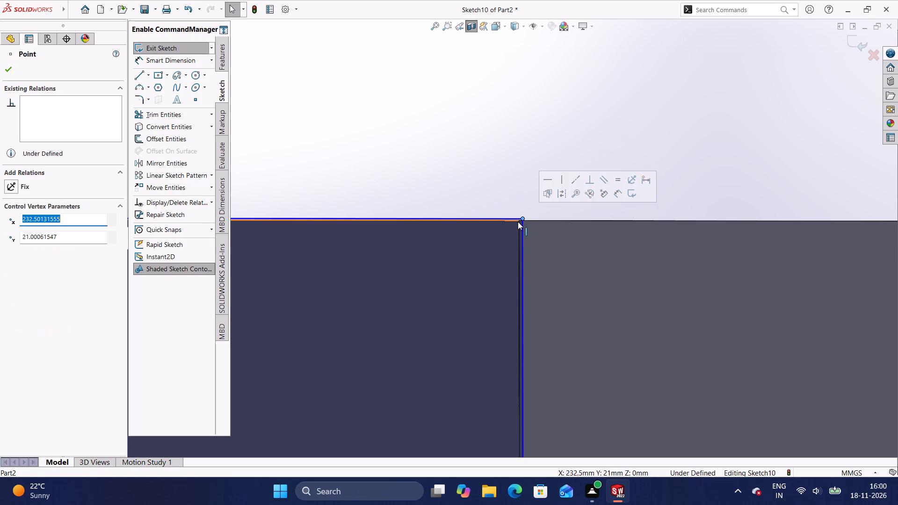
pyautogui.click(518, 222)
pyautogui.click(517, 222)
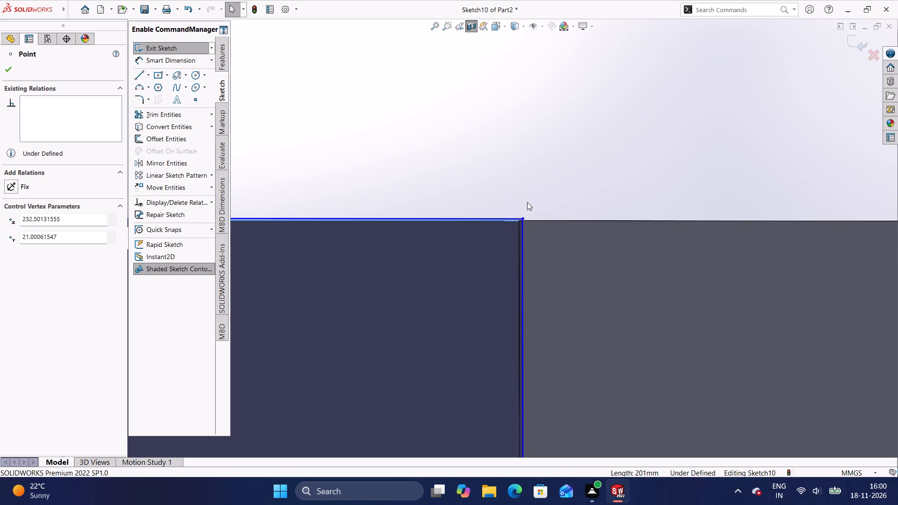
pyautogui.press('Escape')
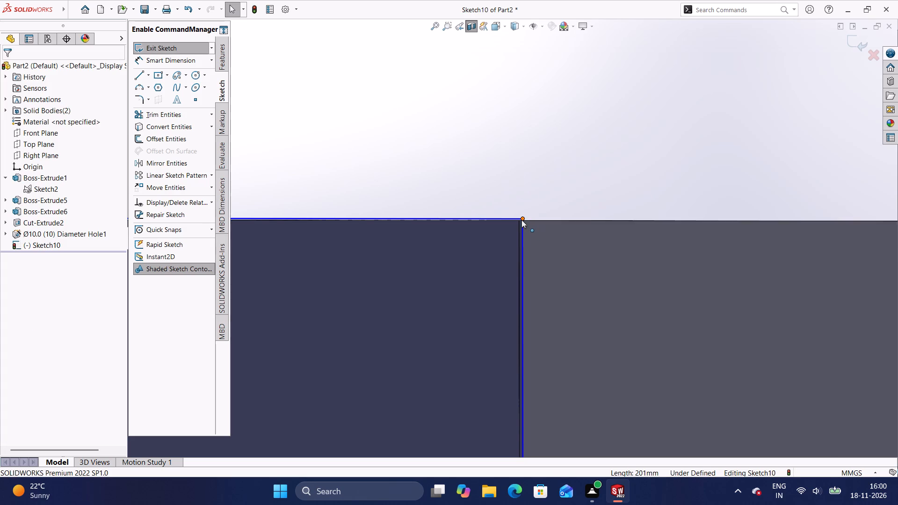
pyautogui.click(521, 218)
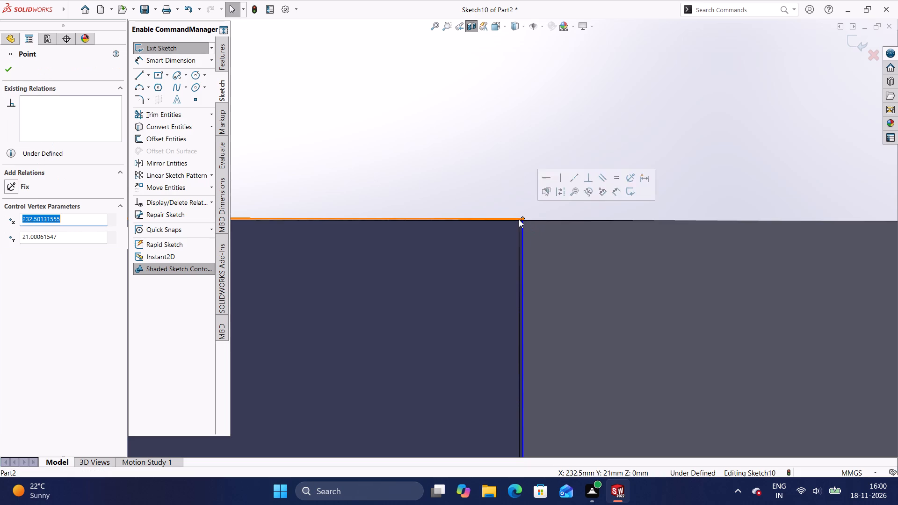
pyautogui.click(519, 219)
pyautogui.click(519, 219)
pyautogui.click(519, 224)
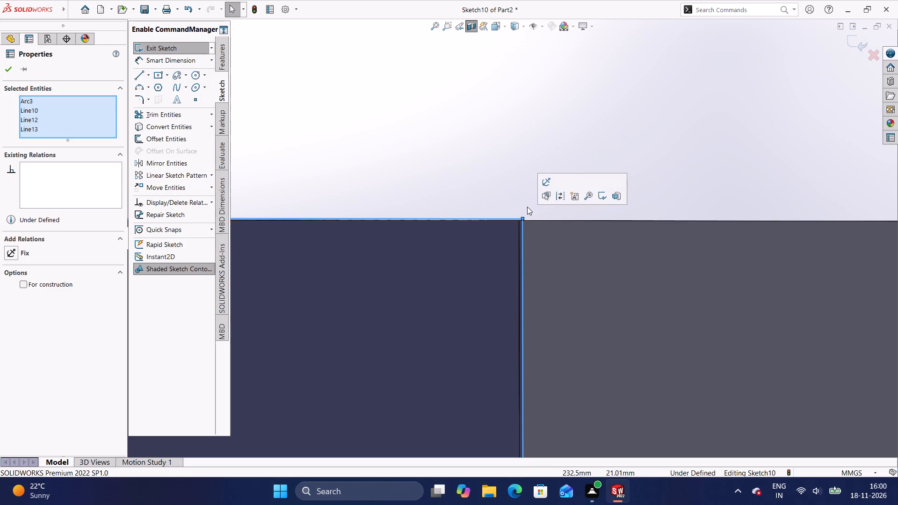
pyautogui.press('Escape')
# Move the profile's upper outer corner onto the arm's edge intersection, at about X 232.500, Y 21.000 mm.
pyautogui.scroll(-10, 525, 224)
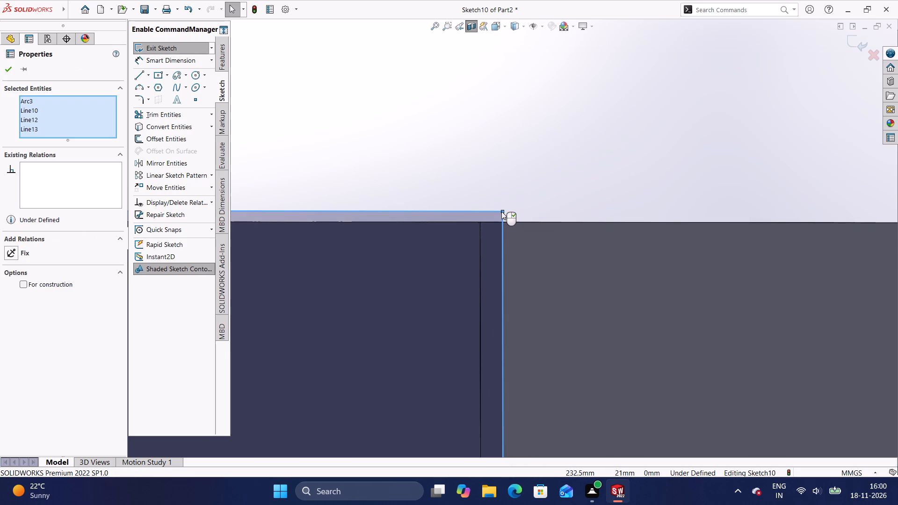
pyautogui.moveTo(501, 211); pyautogui.dragTo(480, 223)
pyautogui.click(480, 223)
pyautogui.scroll(-5, 487, 218)
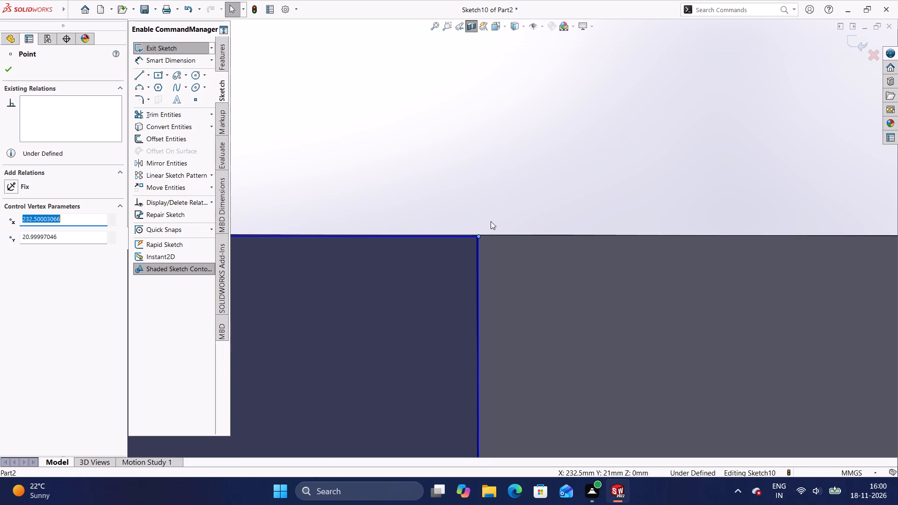
pyautogui.scroll(16, 486, 251)
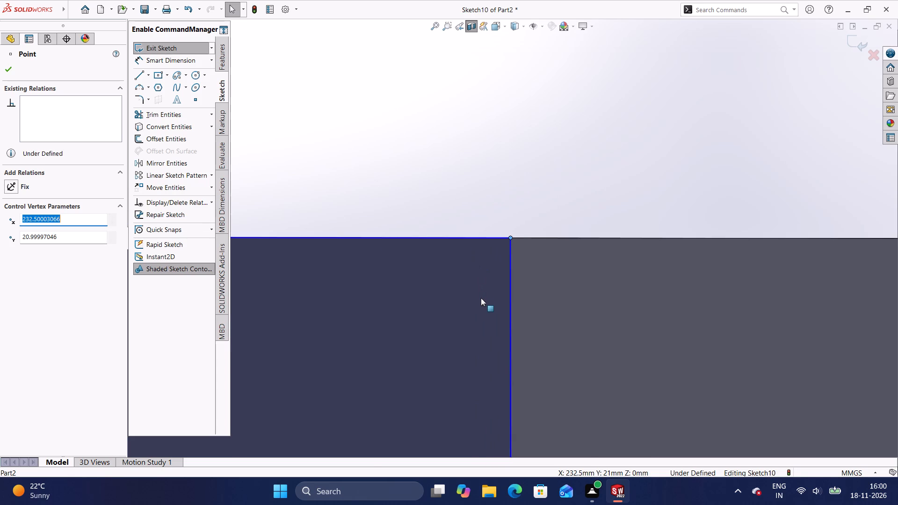
pyautogui.scroll(8, 481, 298)
pyautogui.scroll(-9, 469, 292)
pyautogui.scroll(10, 464, 288)
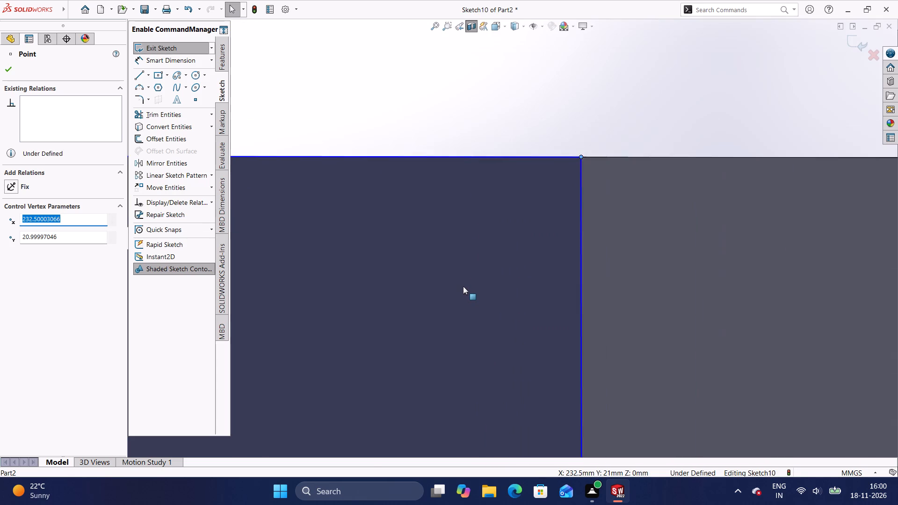
pyautogui.scroll(2, 463, 286)
pyautogui.scroll(20, 463, 286)
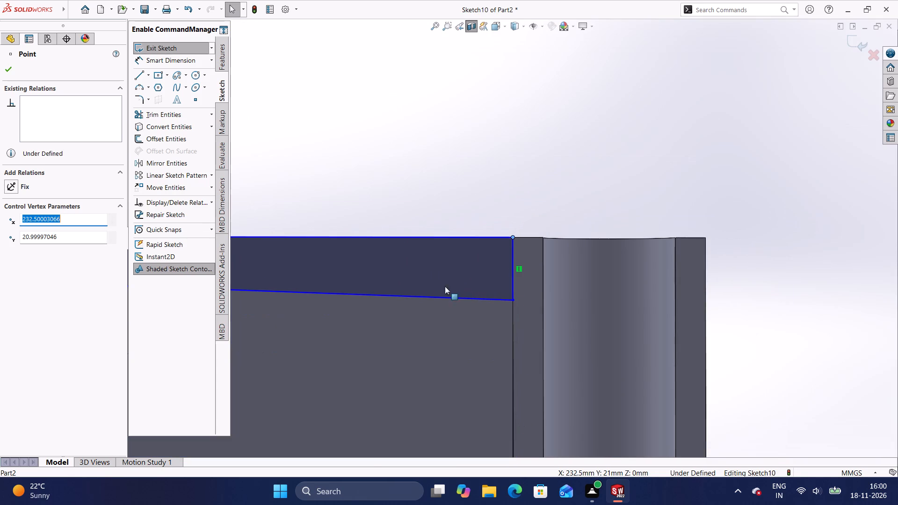
pyautogui.click(2, 69)
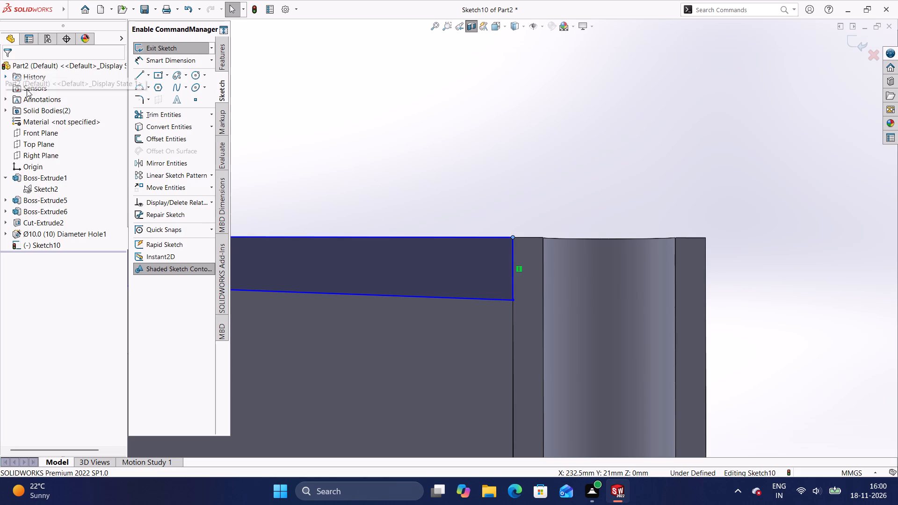
# Dimension the radius of the profile's arc as 78 mm.
pyautogui.scroll(6, 310, 230)
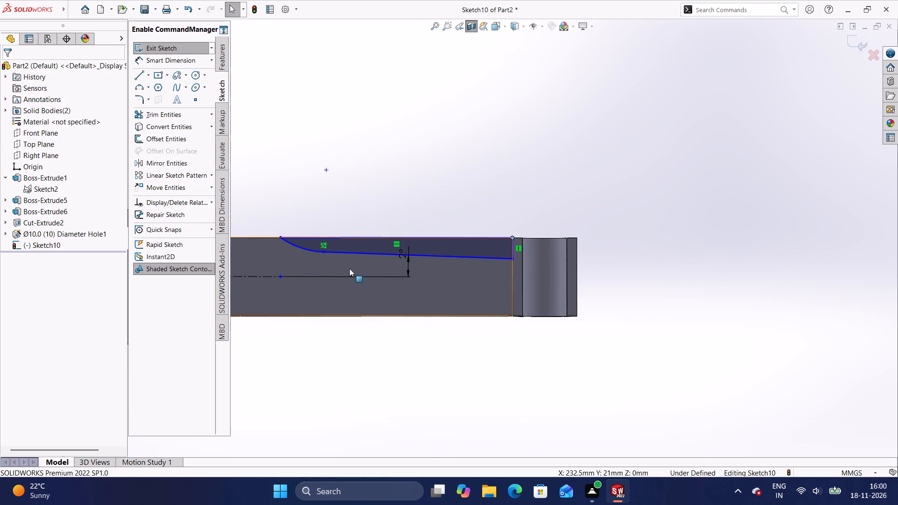
pyautogui.scroll(3, 301, 256)
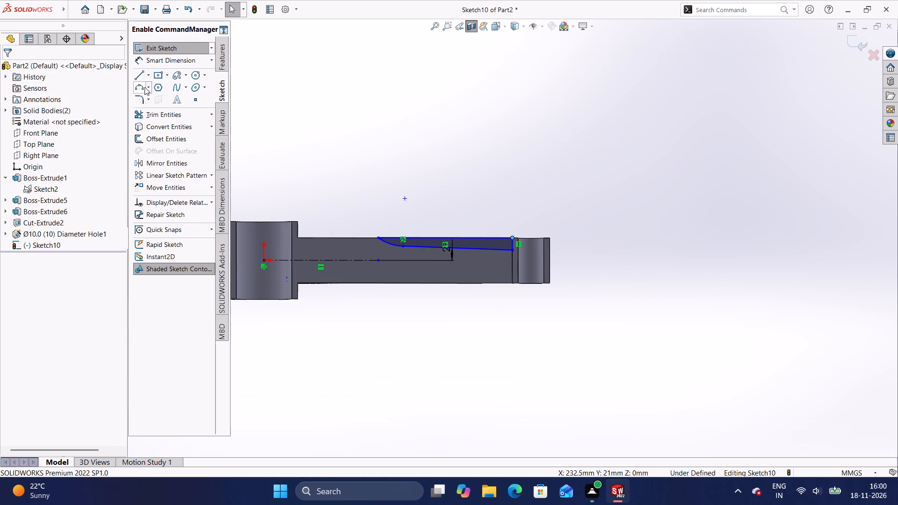
pyautogui.click(164, 62)
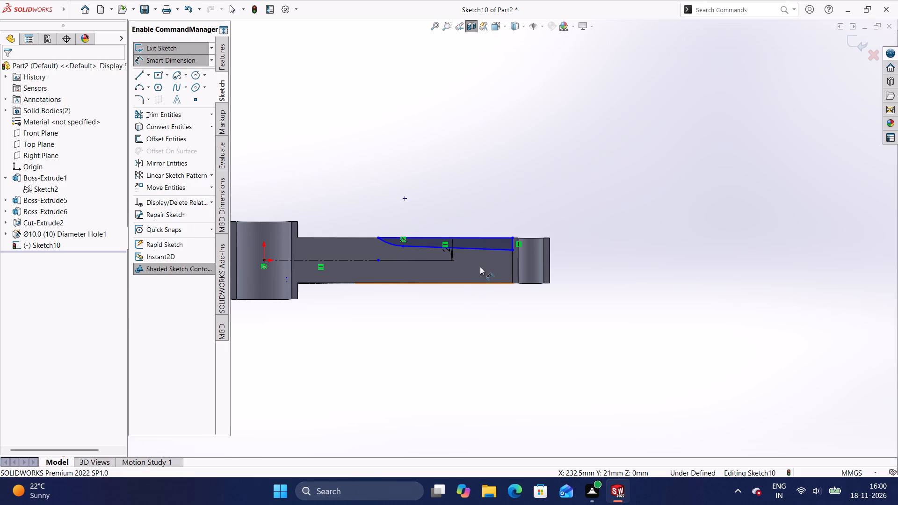
pyautogui.scroll(-5, 483, 268)
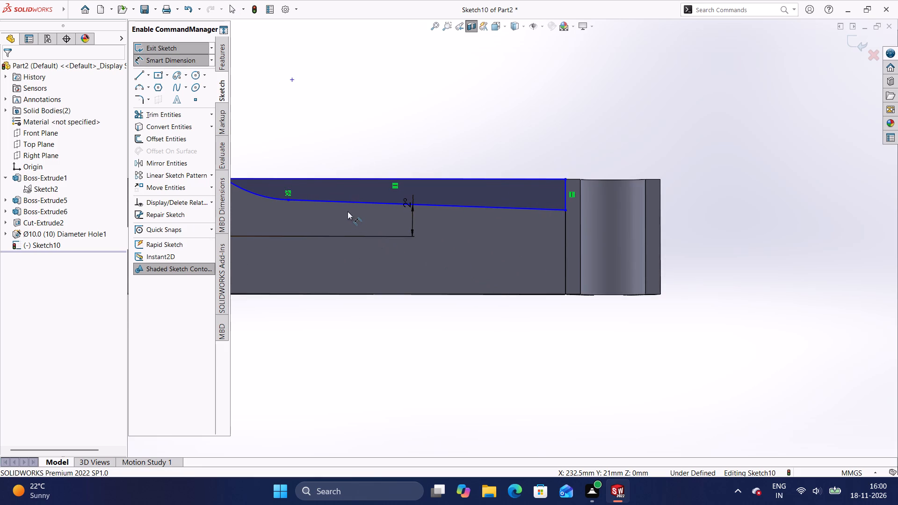
pyautogui.scroll(3, 348, 198)
pyautogui.click(363, 212)
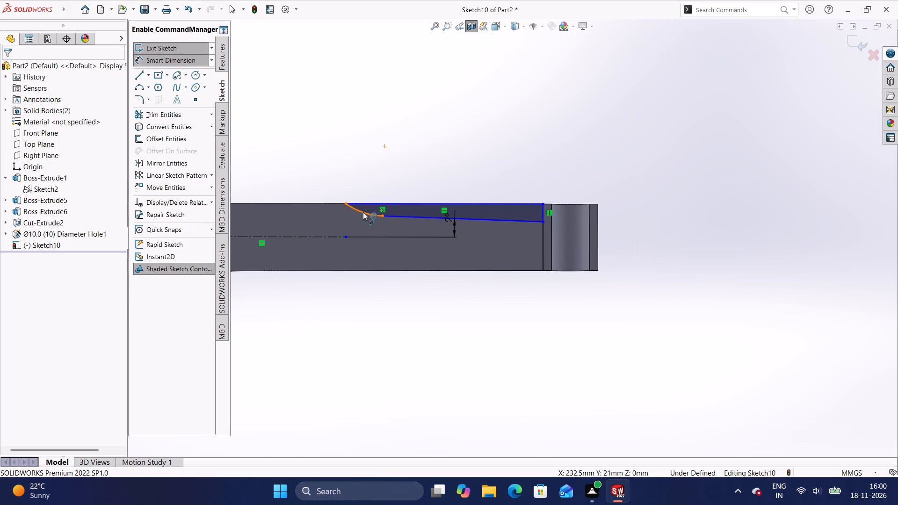
pyautogui.click(374, 178)
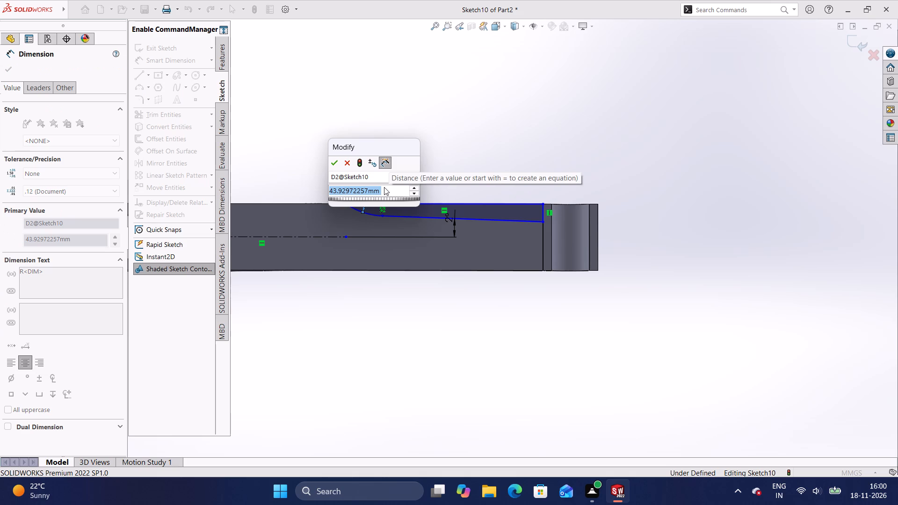
pyautogui.press('BackSpace')
pyautogui.write('78')
pyautogui.press('Return')
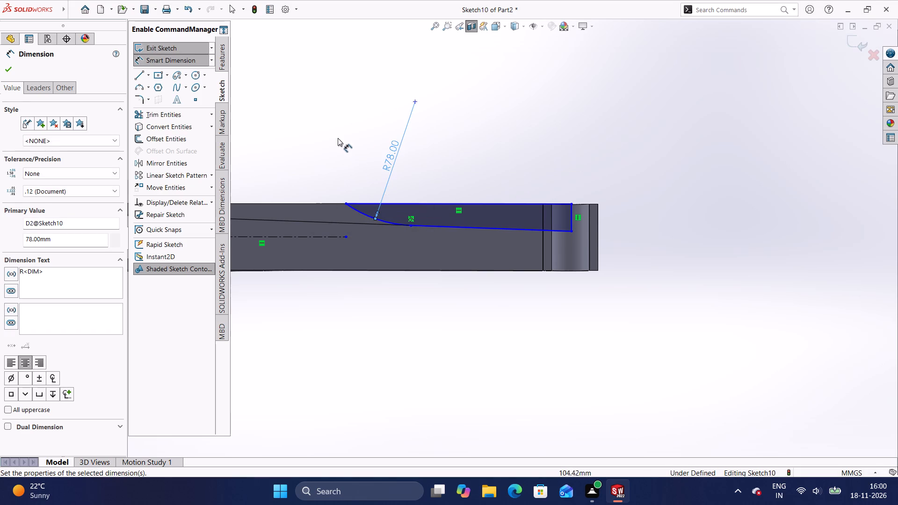
pyautogui.click(333, 134)
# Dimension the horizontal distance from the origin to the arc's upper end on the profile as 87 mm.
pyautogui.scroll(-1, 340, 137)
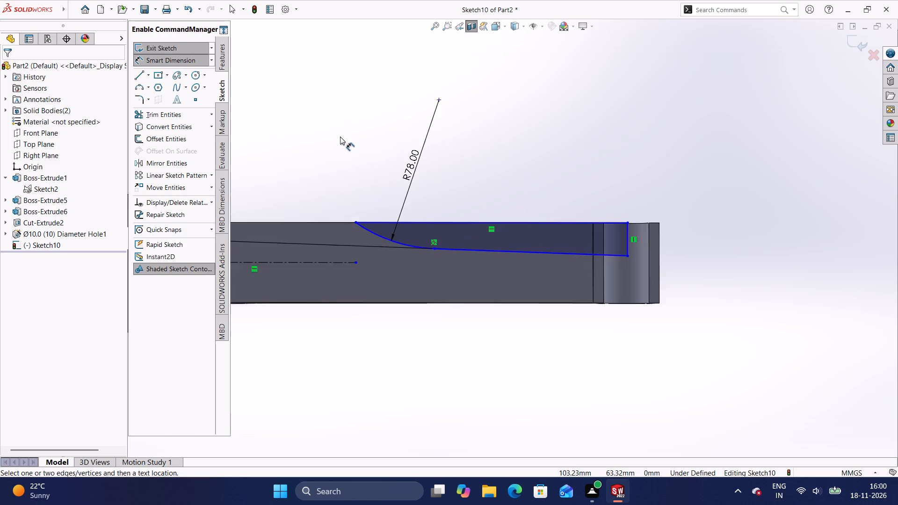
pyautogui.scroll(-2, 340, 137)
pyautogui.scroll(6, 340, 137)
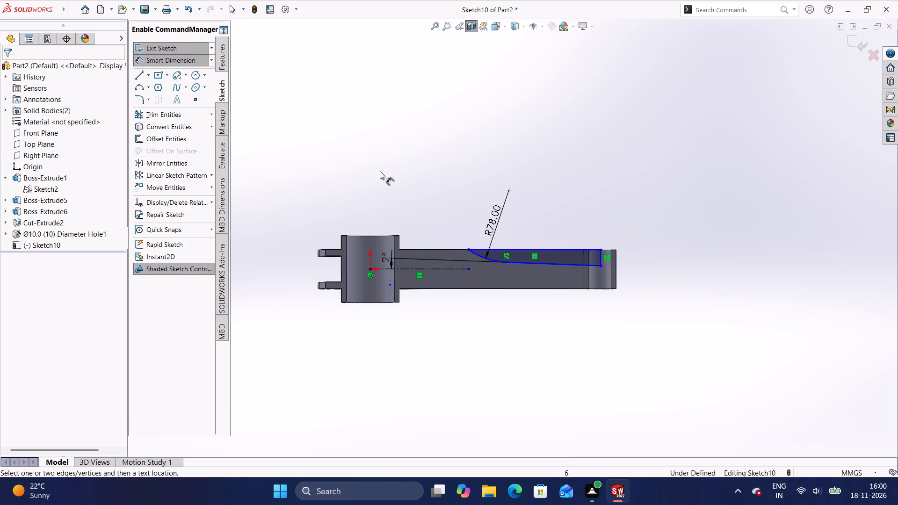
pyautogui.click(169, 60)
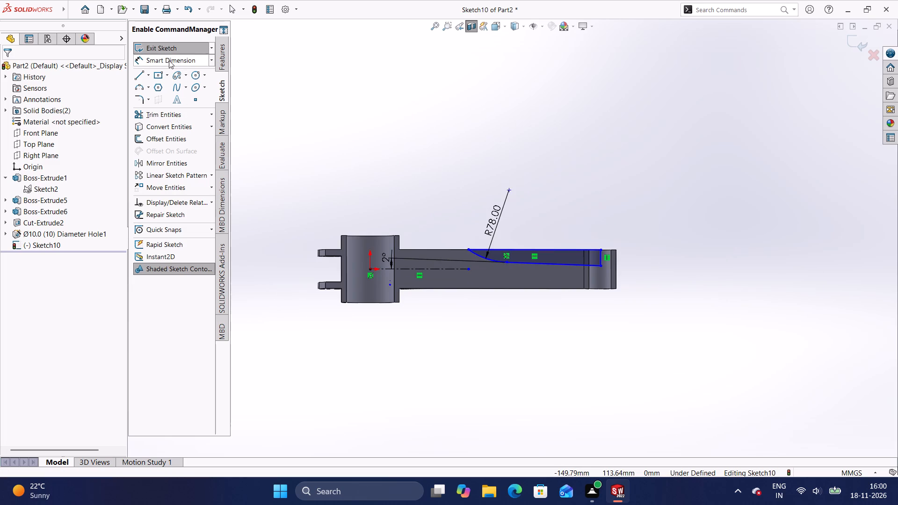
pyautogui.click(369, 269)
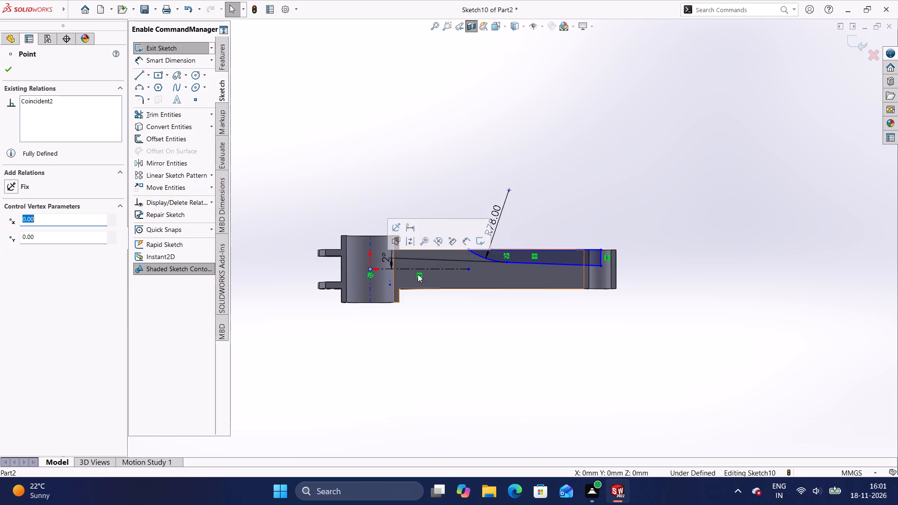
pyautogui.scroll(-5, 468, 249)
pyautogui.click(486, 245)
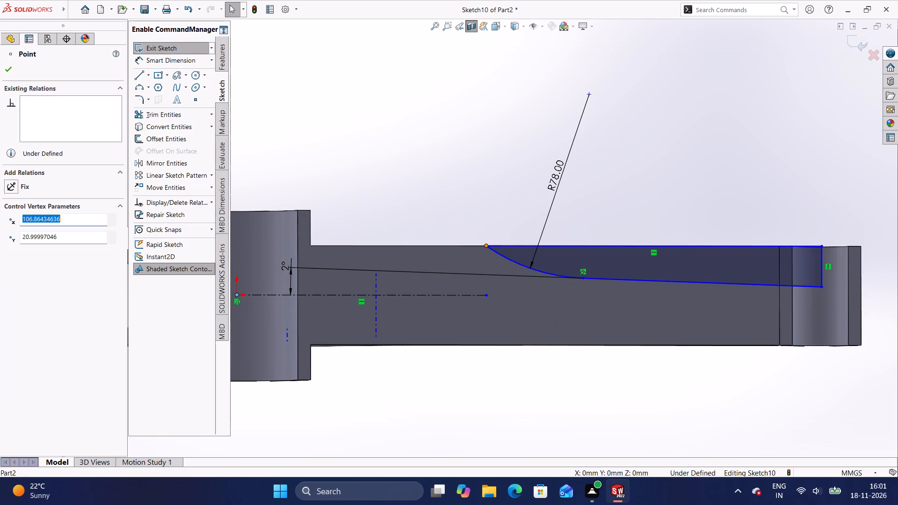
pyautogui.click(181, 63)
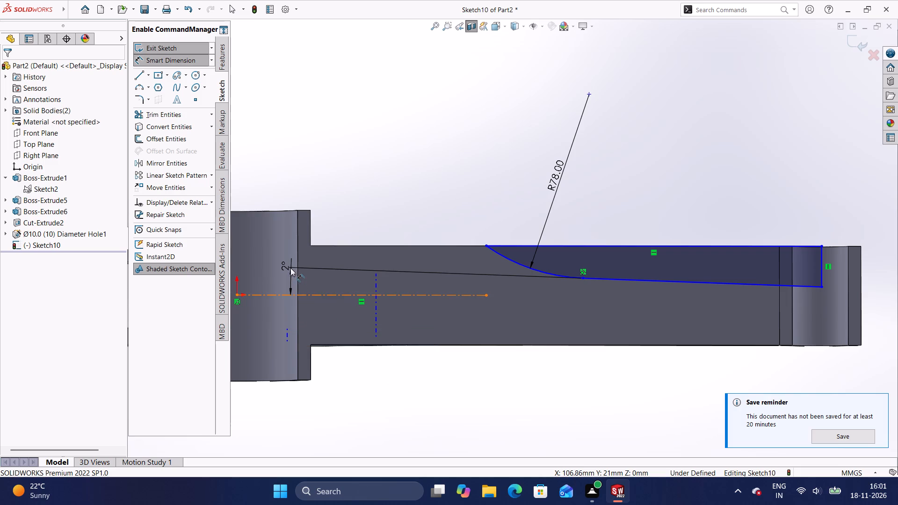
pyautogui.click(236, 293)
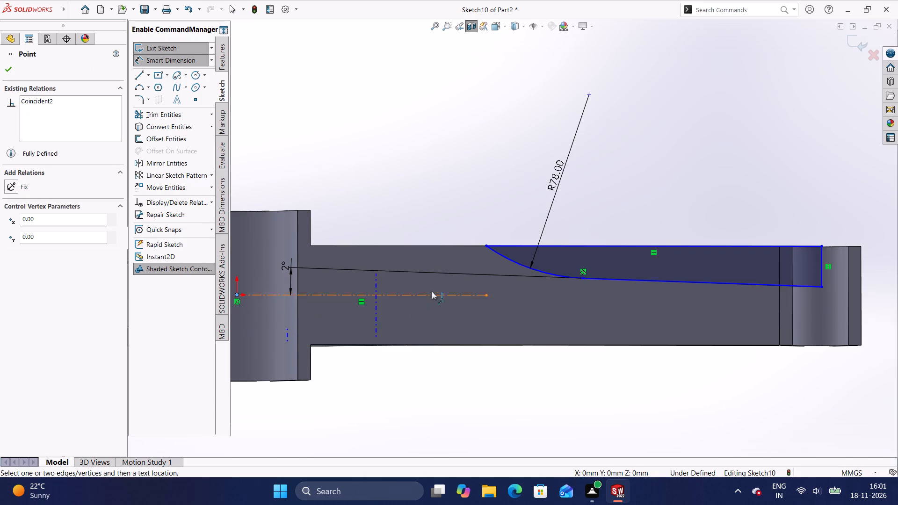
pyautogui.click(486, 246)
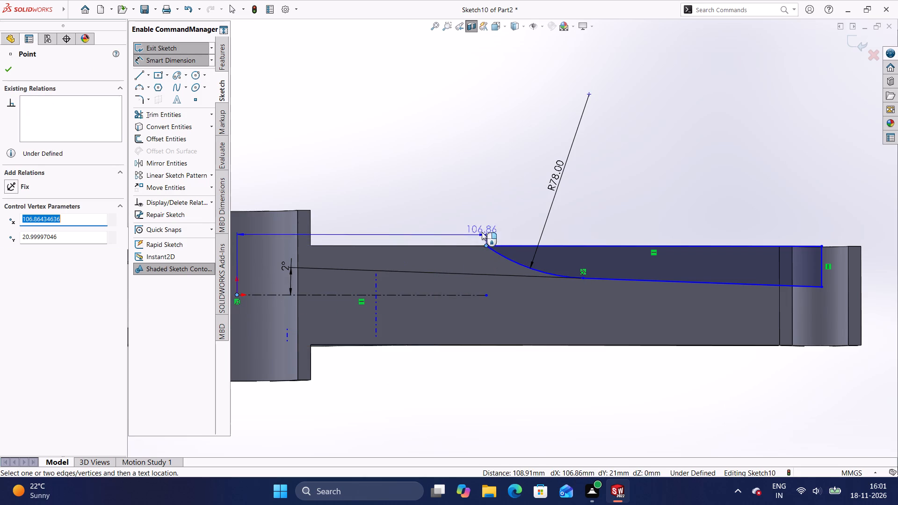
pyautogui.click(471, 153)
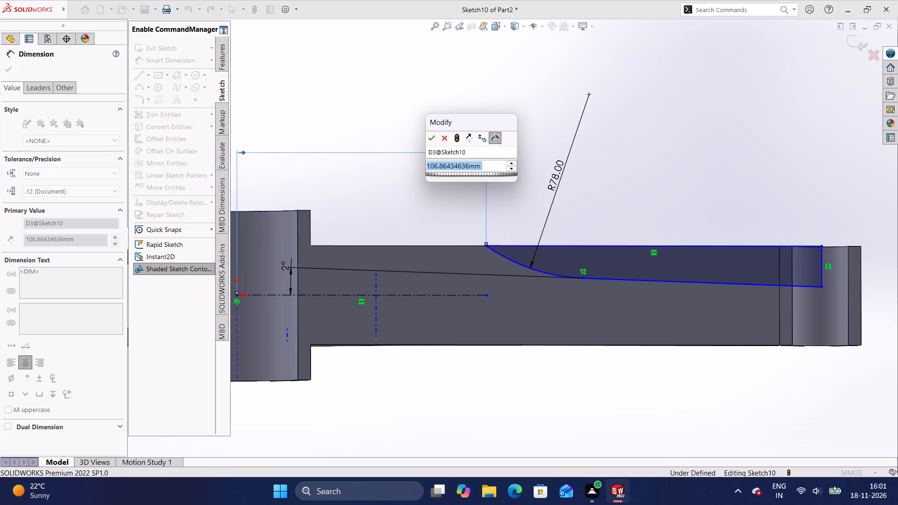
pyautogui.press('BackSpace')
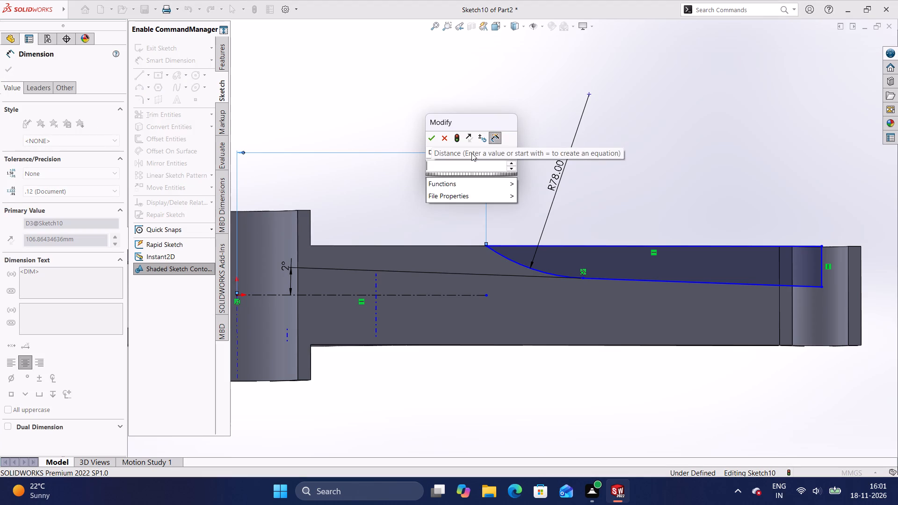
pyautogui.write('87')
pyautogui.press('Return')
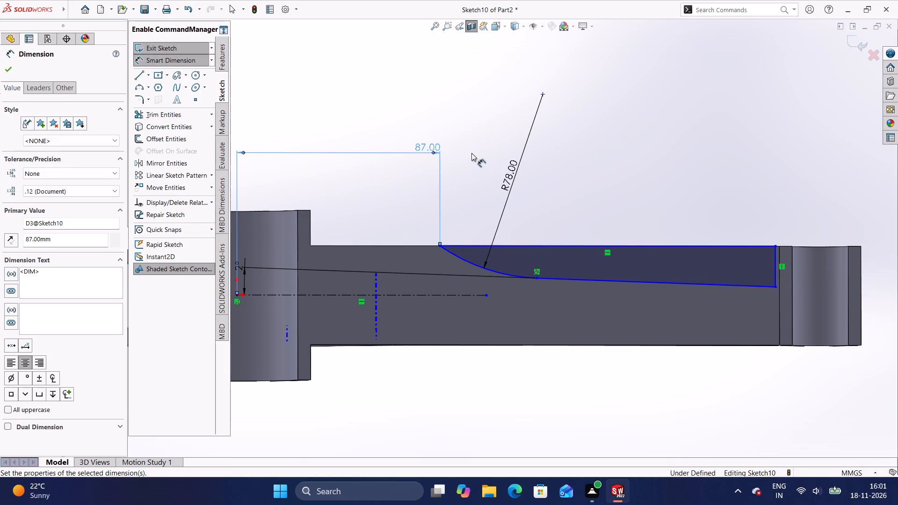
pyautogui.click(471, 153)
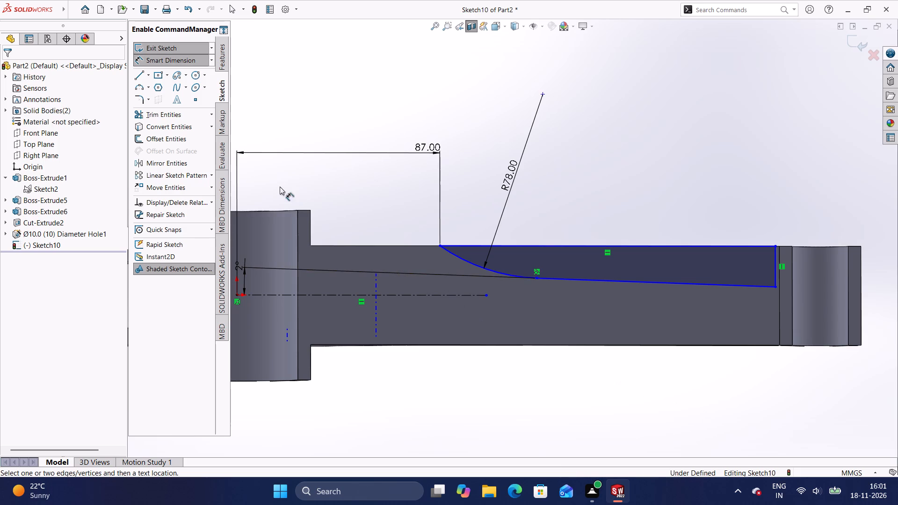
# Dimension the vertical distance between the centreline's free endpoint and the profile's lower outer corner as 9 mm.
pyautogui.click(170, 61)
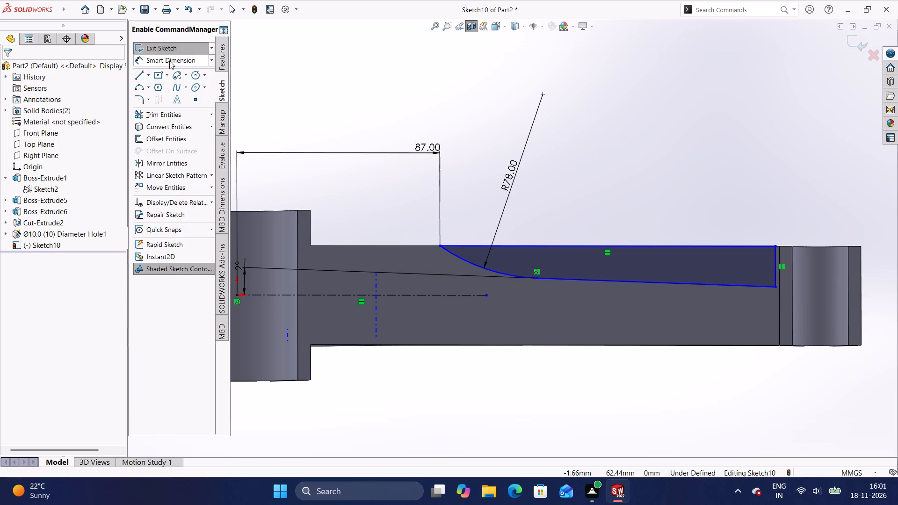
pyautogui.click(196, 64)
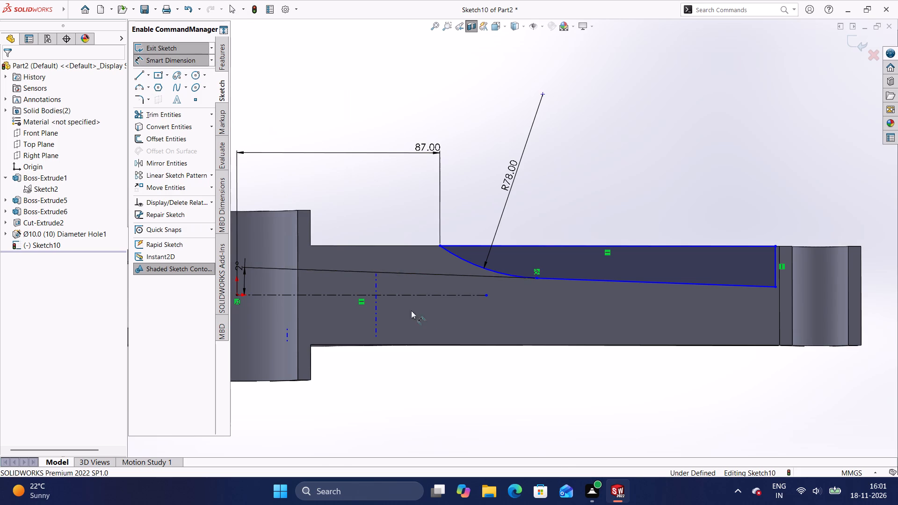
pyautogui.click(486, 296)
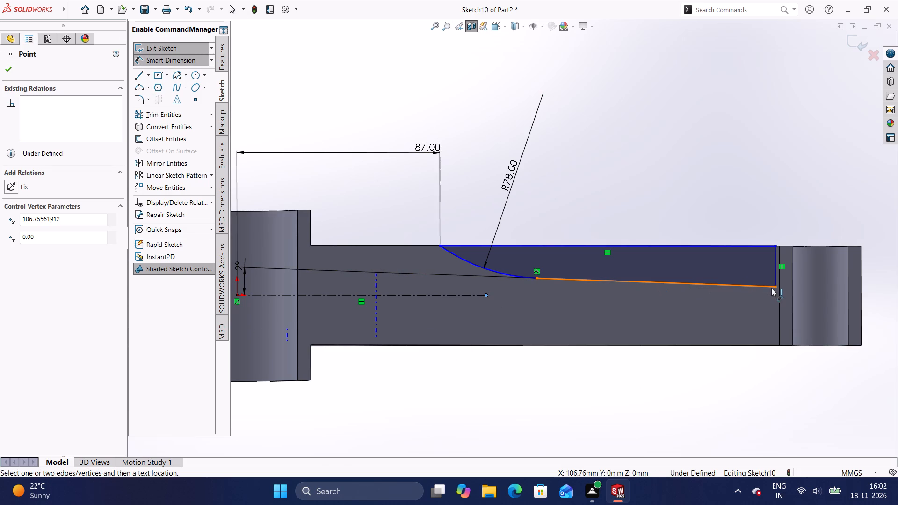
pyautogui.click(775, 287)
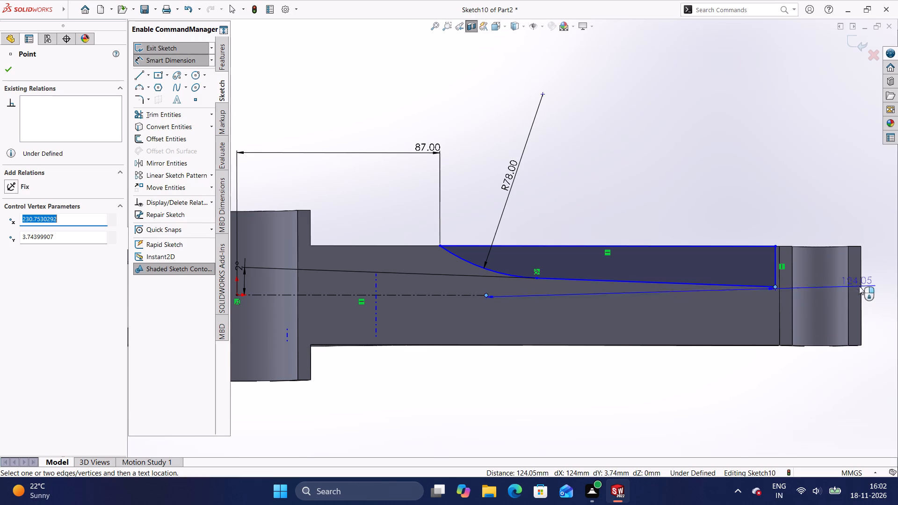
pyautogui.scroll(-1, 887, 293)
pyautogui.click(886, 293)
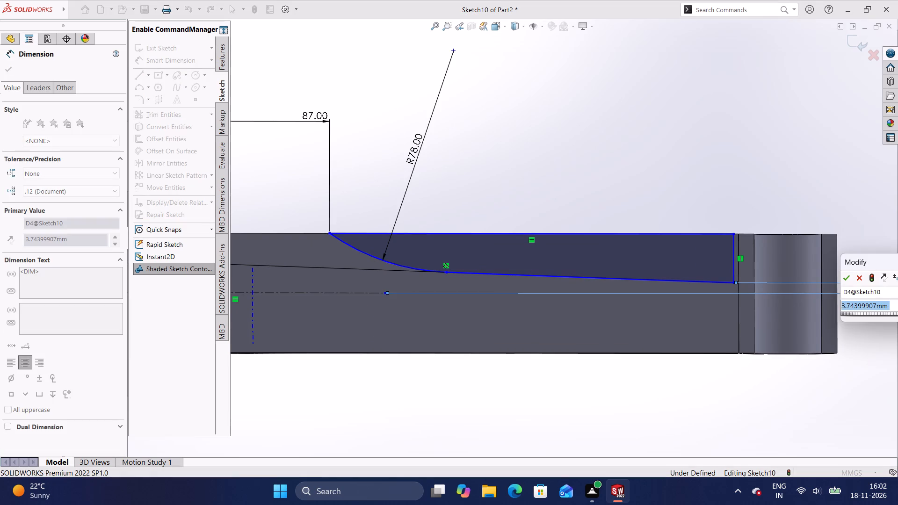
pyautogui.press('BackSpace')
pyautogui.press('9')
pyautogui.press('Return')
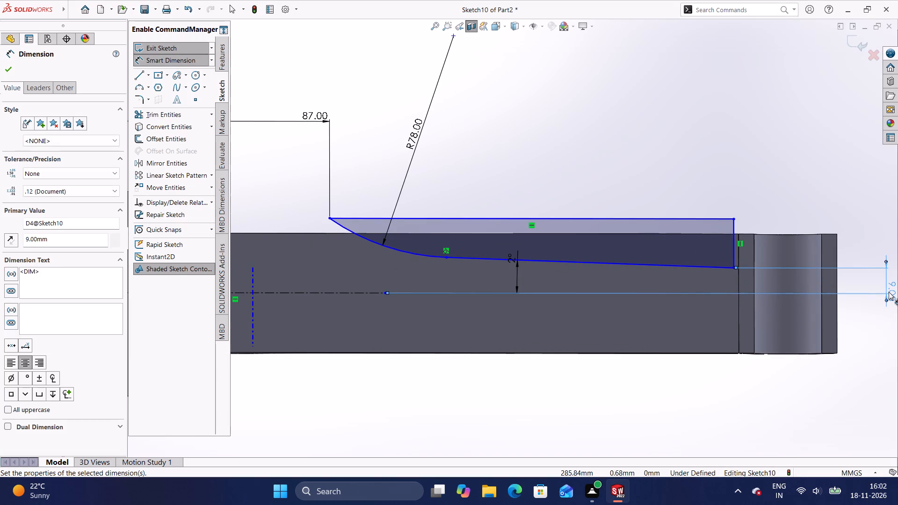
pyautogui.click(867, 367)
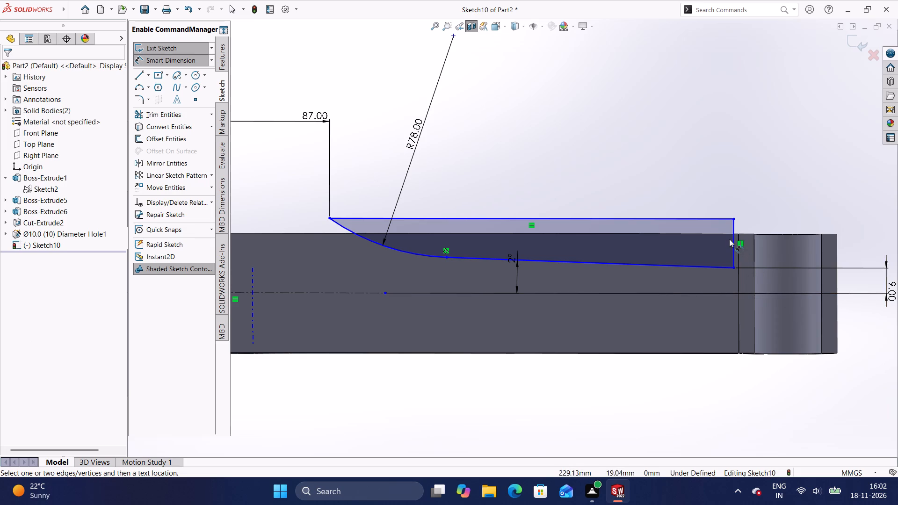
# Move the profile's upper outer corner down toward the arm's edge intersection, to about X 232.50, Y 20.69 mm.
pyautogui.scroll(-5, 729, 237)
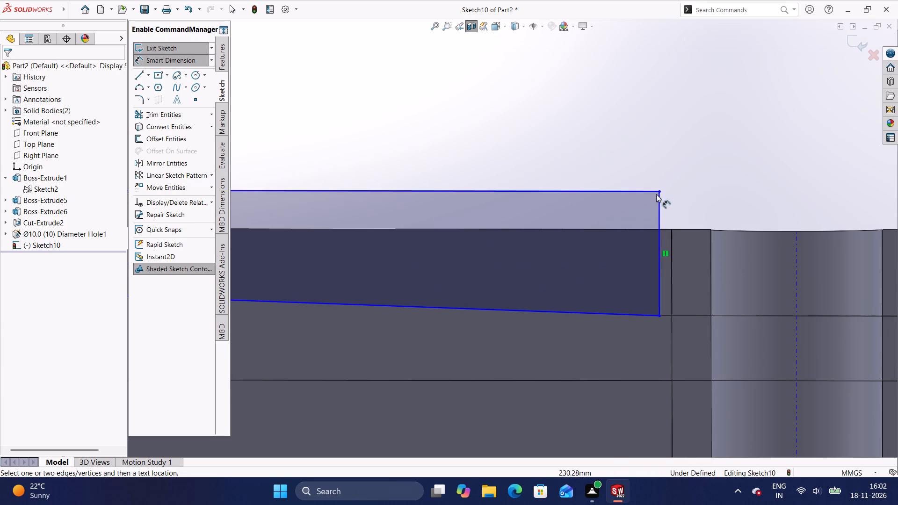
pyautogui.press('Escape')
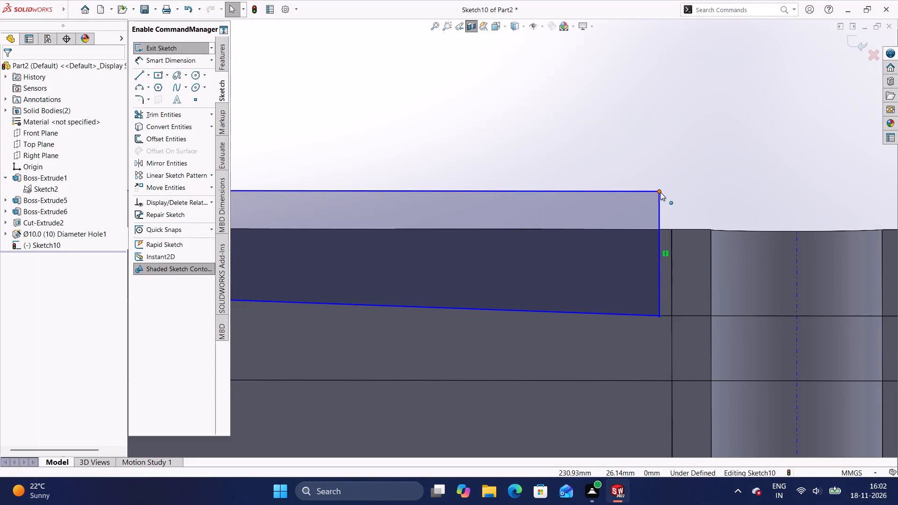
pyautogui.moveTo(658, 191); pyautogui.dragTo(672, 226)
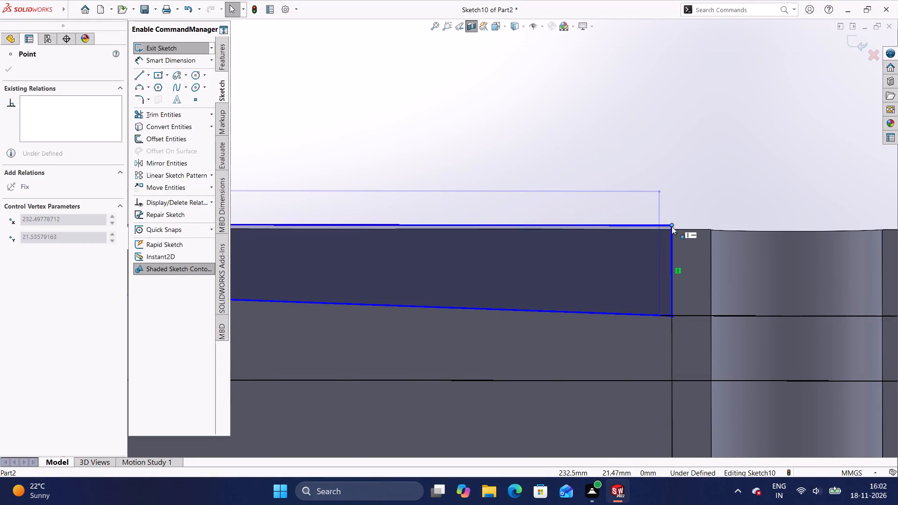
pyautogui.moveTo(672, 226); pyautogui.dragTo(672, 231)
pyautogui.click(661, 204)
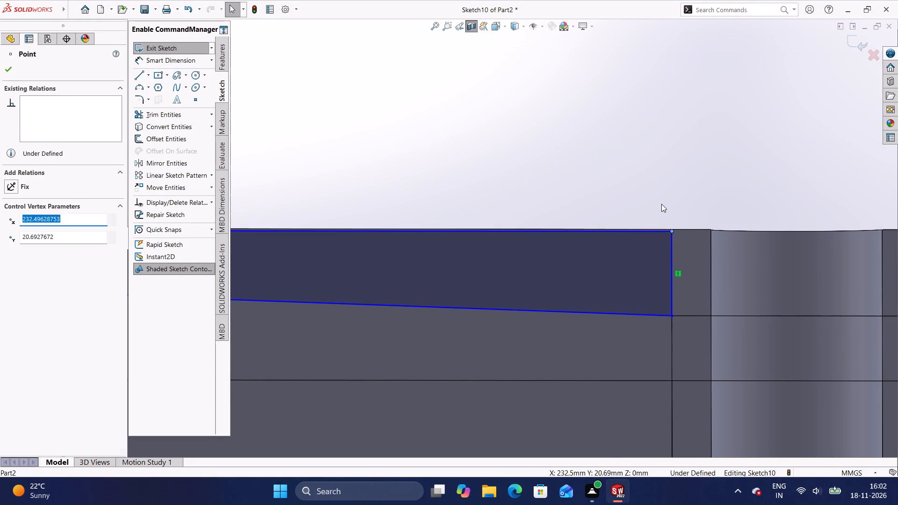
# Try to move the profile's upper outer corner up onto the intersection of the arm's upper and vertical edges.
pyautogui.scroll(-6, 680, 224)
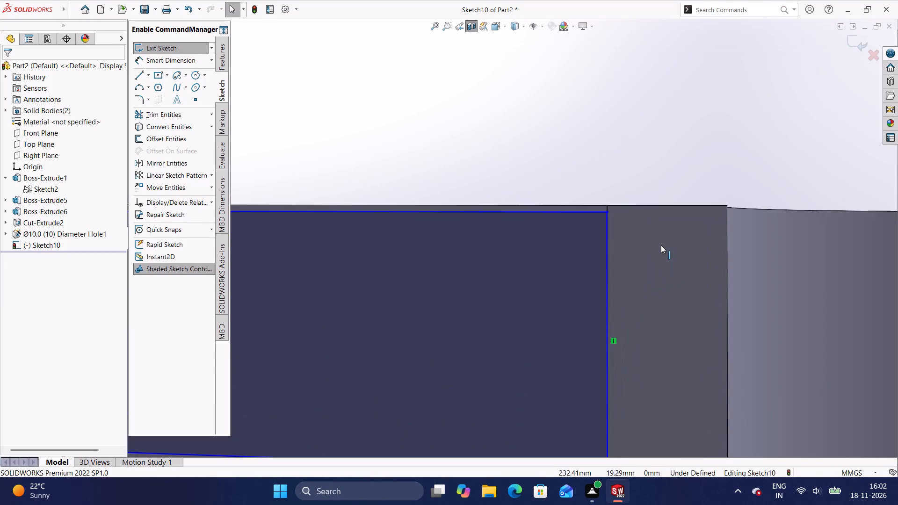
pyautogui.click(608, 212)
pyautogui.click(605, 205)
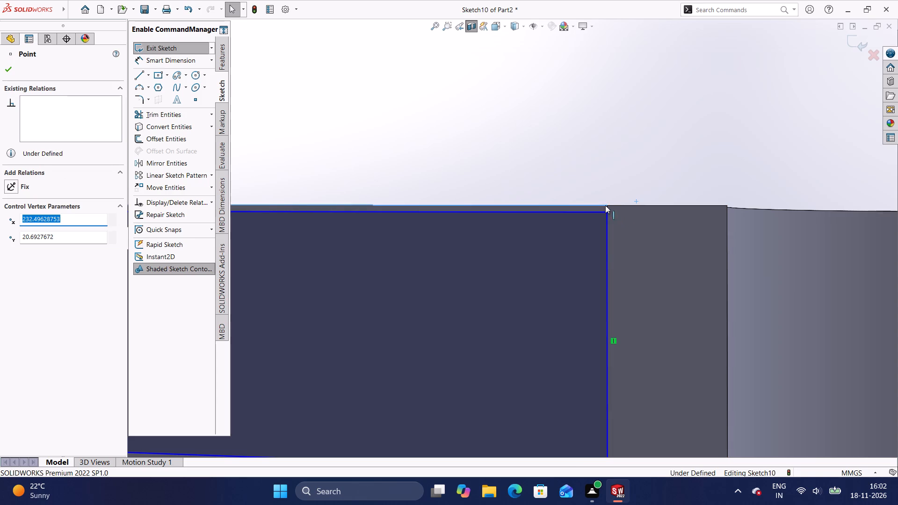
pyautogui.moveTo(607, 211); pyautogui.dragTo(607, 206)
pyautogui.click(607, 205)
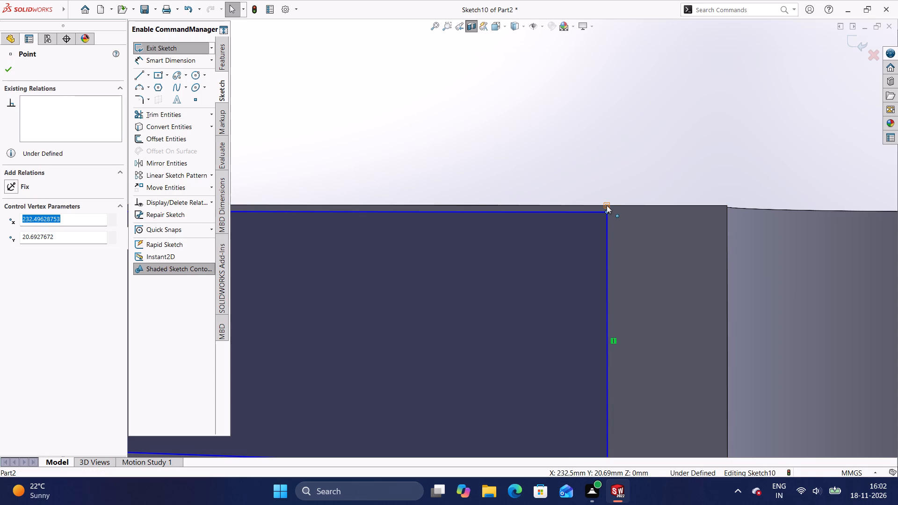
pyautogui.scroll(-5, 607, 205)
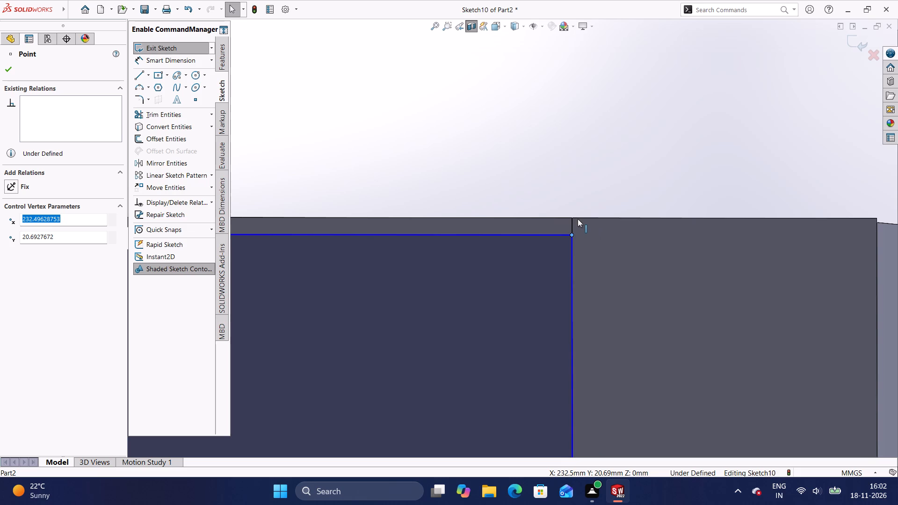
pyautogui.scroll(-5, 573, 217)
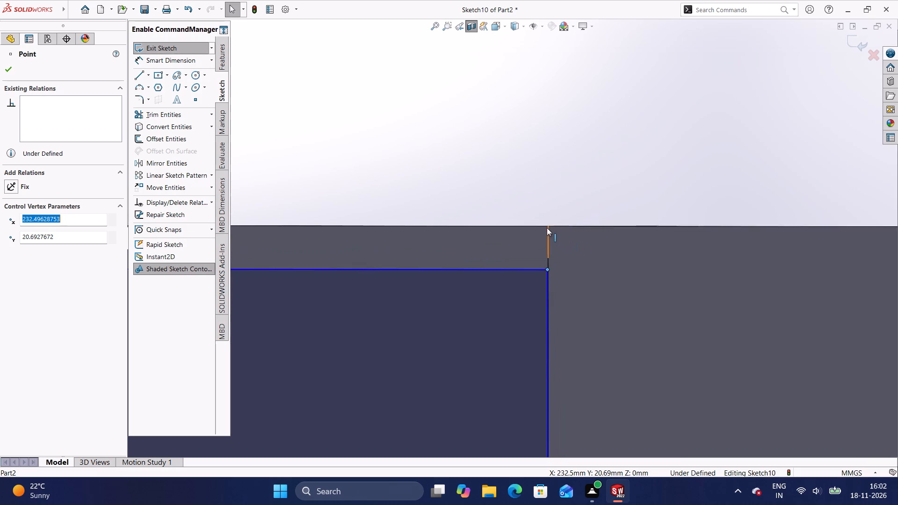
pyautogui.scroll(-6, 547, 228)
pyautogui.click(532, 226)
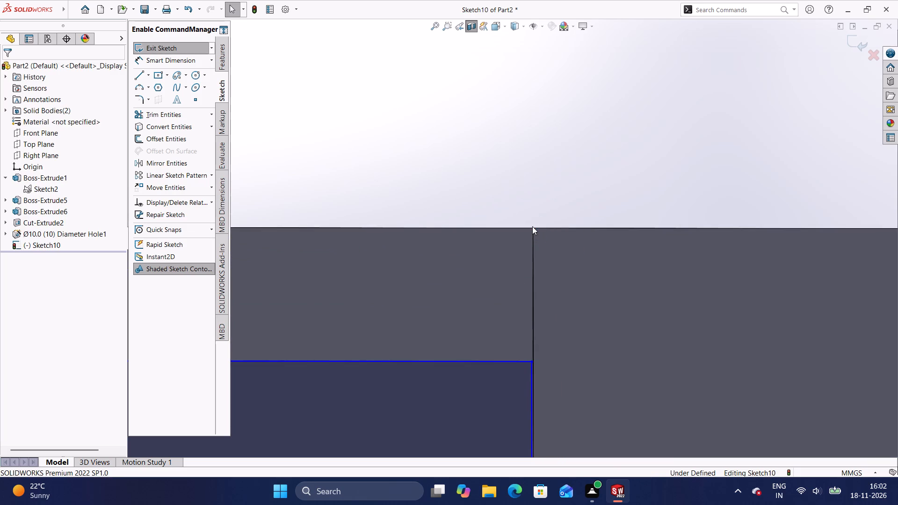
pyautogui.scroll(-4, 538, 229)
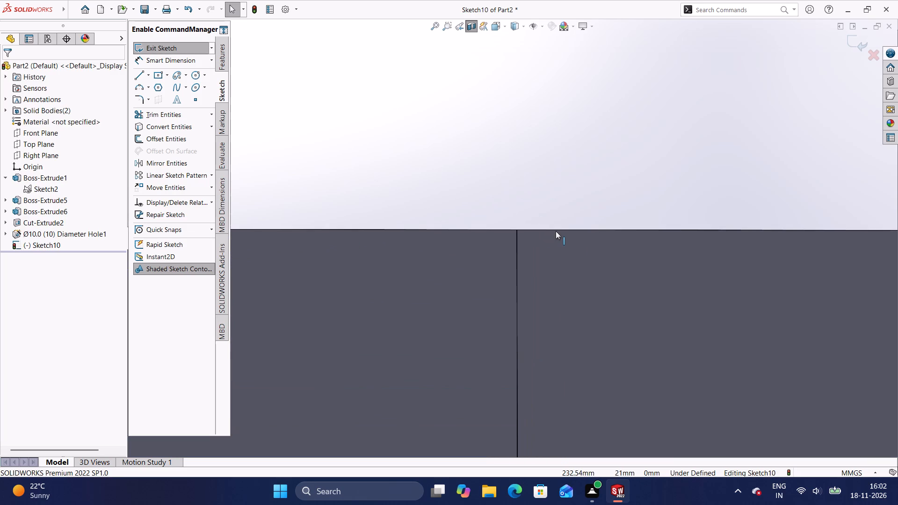
# Undo the recent sketch edits, including the 9 mm, 87 mm and R78 dimensions and the moves of the profile's upper outer corner.
pyautogui.press('Escape')
pyautogui.hotkey('ctrl', 'z')
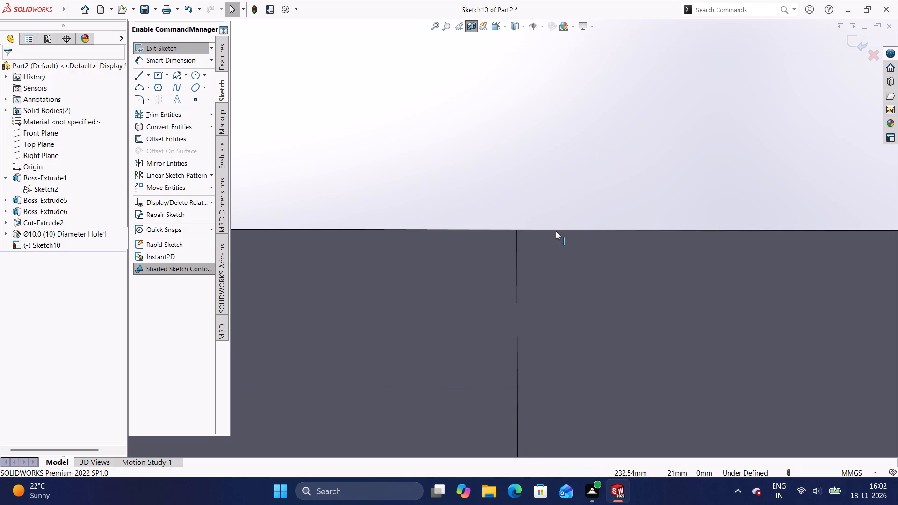
pyautogui.hotkey('ctrl', 'z')
pyautogui.hotkey('ctrl', 'z')
pyautogui.hotkey('ctrl', 'z')
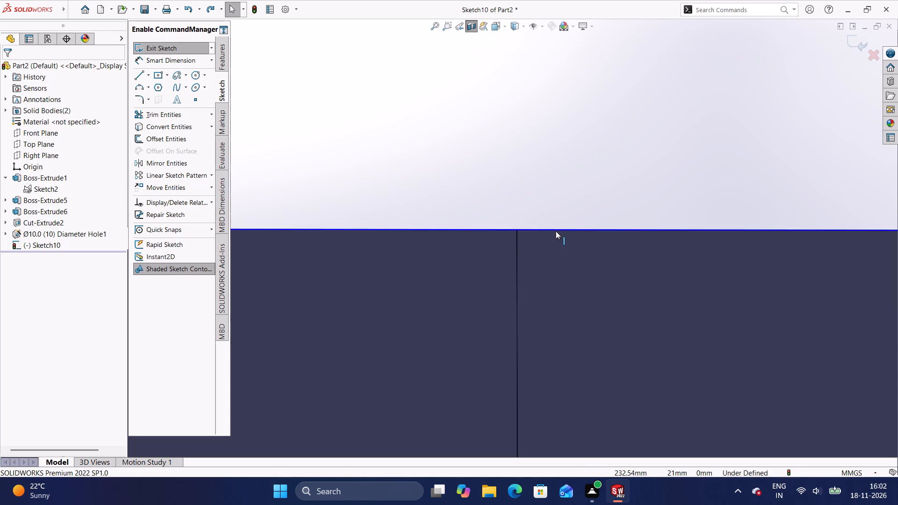
pyautogui.hotkey('ctrl', 'z')
pyautogui.hotkey('ctrl', 'z')
pyautogui.hotkey('ctrl', 'z')
pyautogui.hotkey('ctrl', 'z')
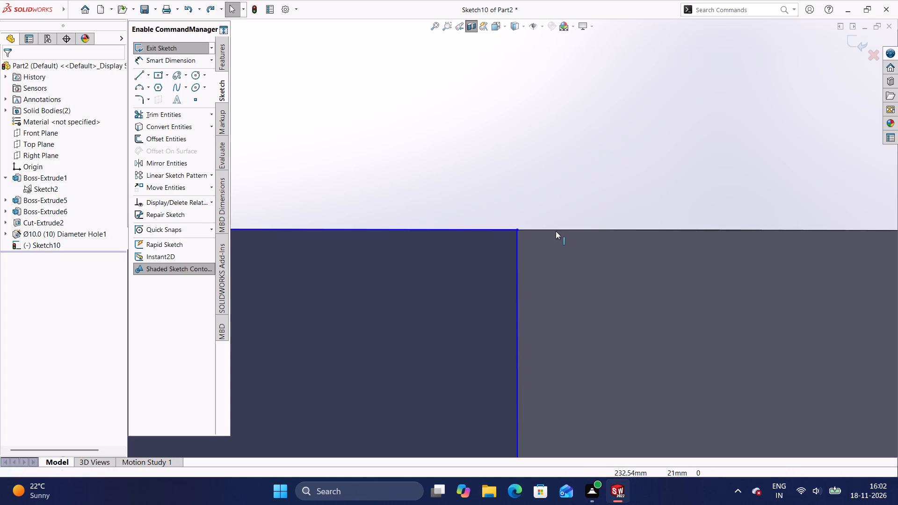
pyautogui.hotkey('ctrl', 'z')
pyautogui.hotkey('ctrl', 'z')
pyautogui.hotkey('ctrl', 'z')
pyautogui.hotkey('ctrl', 'z')
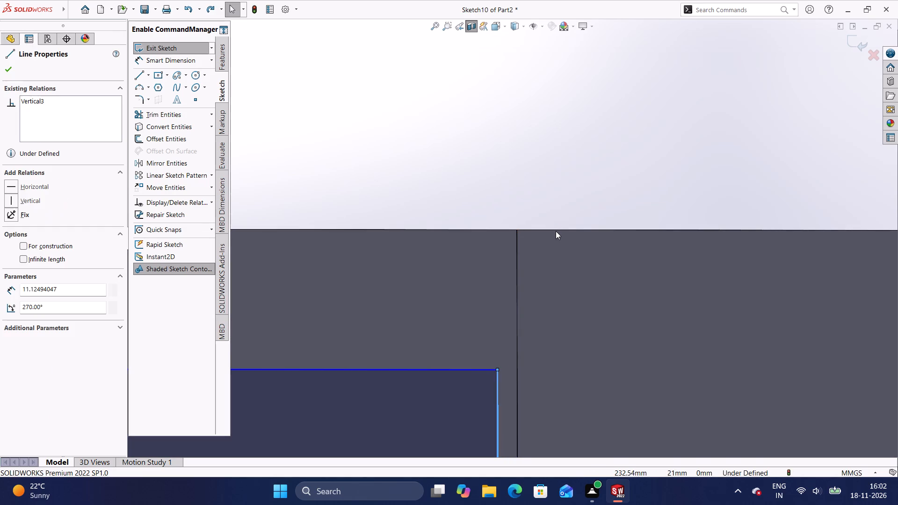
pyautogui.scroll(-5, 556, 231)
pyautogui.scroll(19, 558, 232)
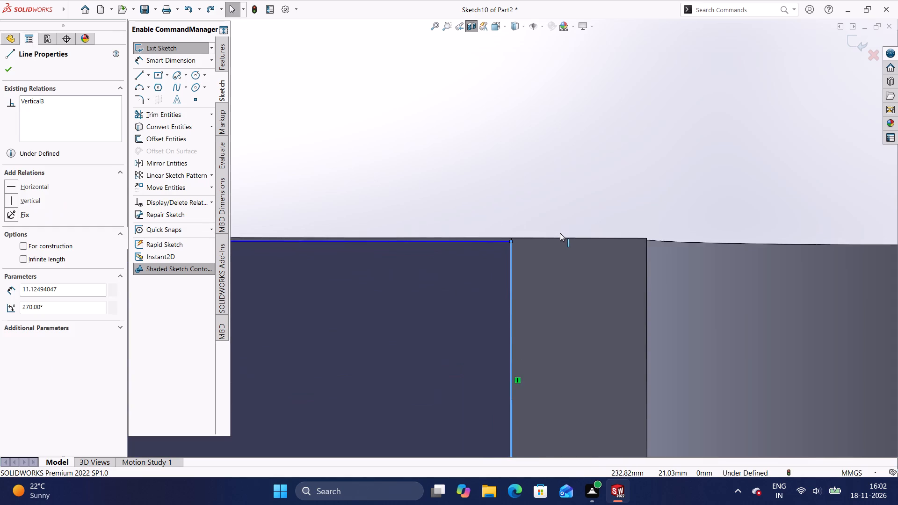
# Delete the cut profile's sloped line, vertical line, upper horizontal line and arc from the sketch, keeping the horizontal centreline.
pyautogui.scroll(13, 560, 233)
pyautogui.scroll(1, 487, 259)
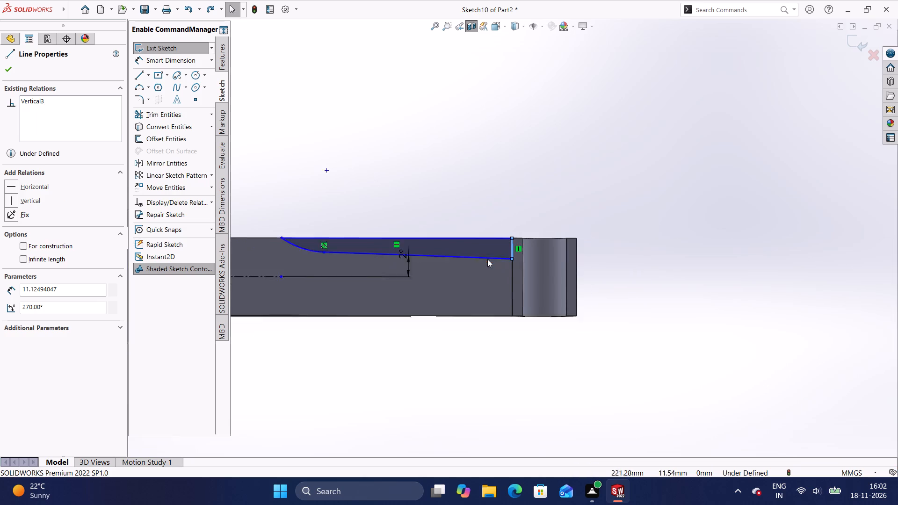
pyautogui.scroll(1, 487, 259)
pyautogui.scroll(-5, 459, 252)
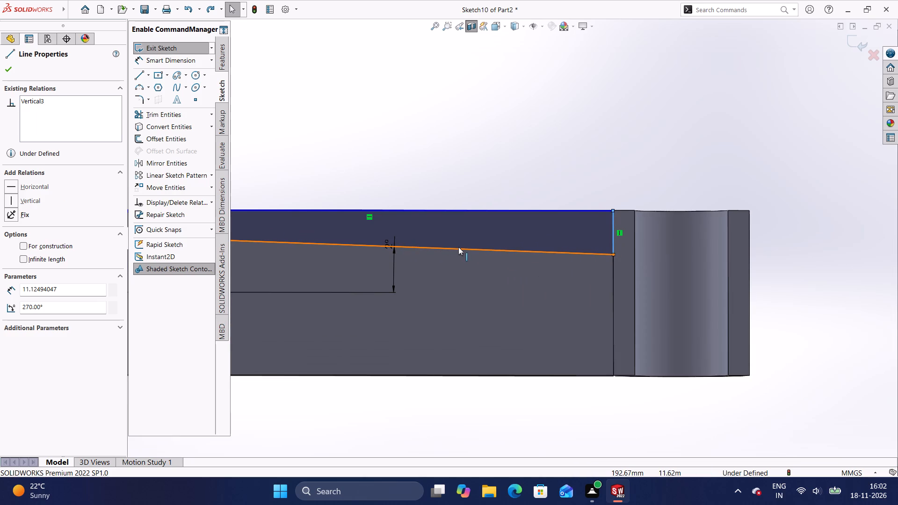
pyautogui.click(458, 247)
pyautogui.press('Delete')
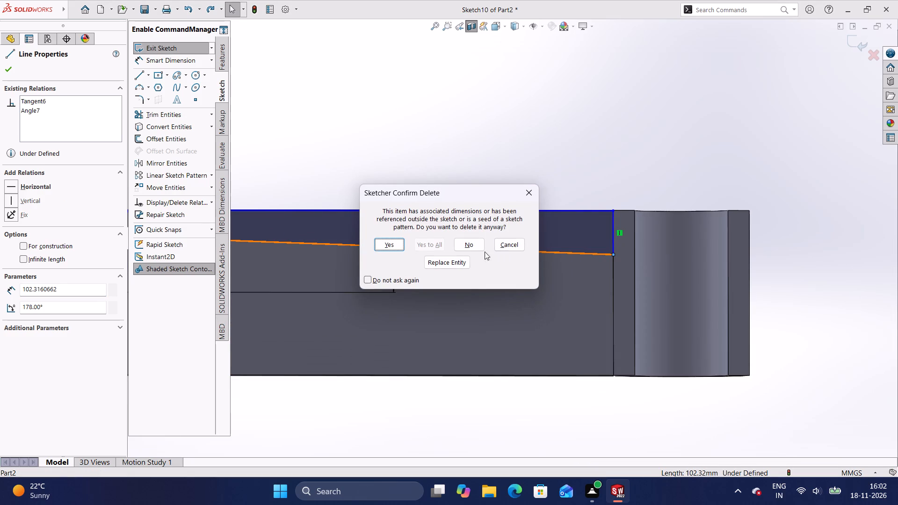
pyautogui.click(397, 240)
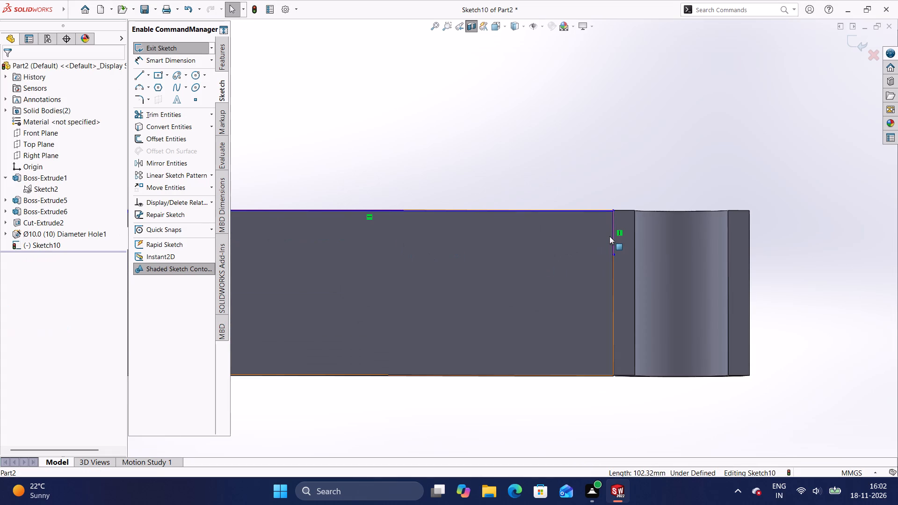
pyautogui.click(611, 229)
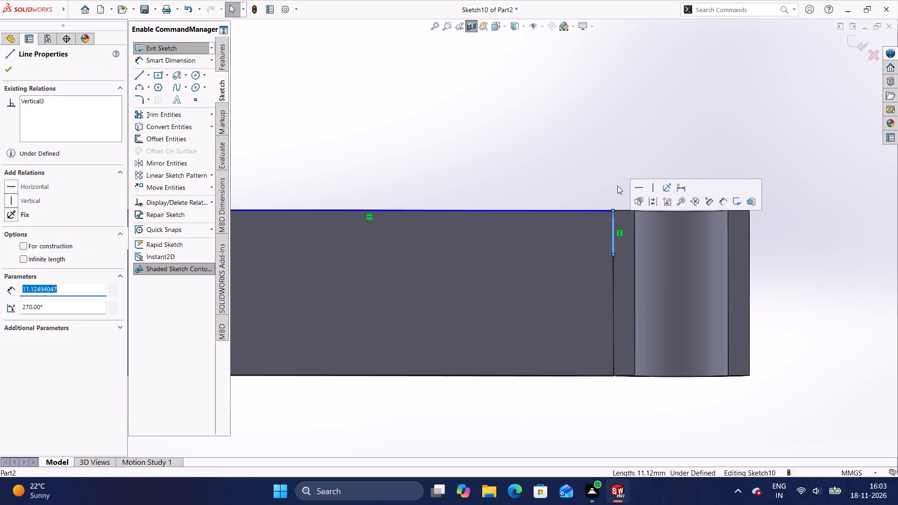
pyautogui.press('Delete')
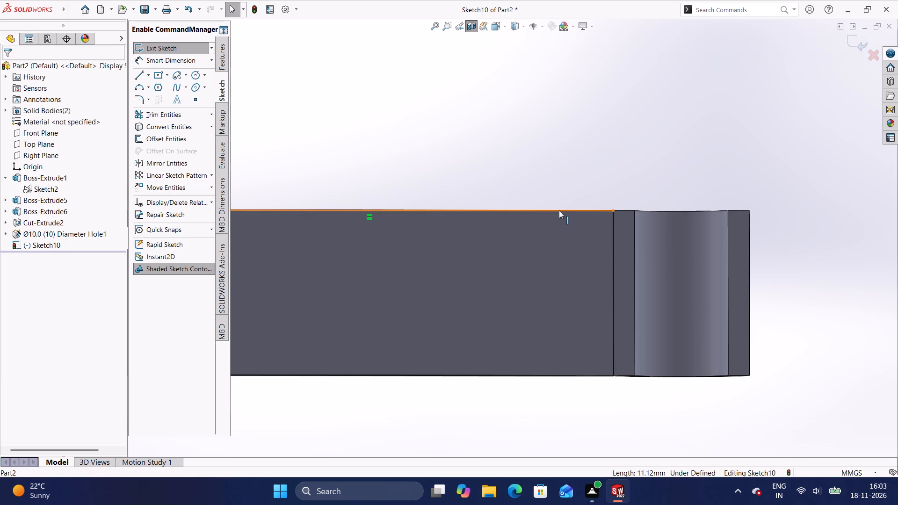
pyautogui.click(559, 210)
pyautogui.press('Delete')
pyautogui.scroll(-3, 563, 194)
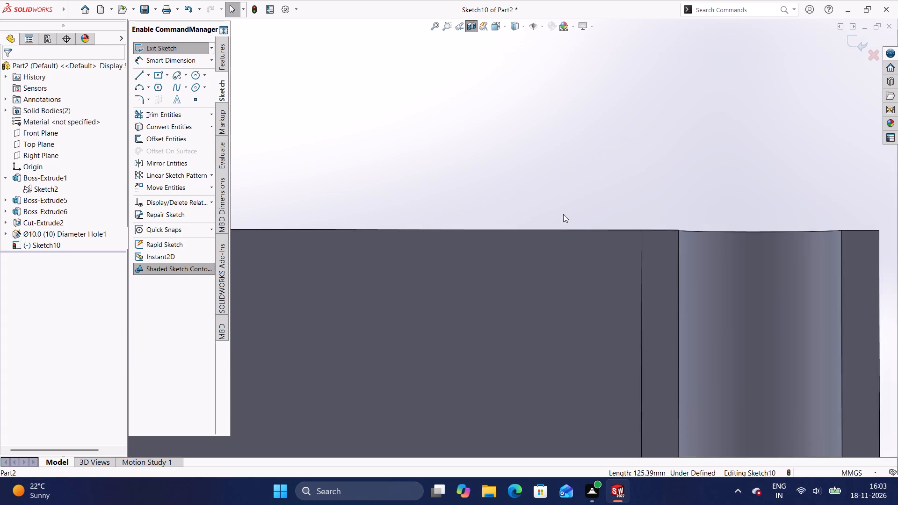
pyautogui.scroll(10, 547, 252)
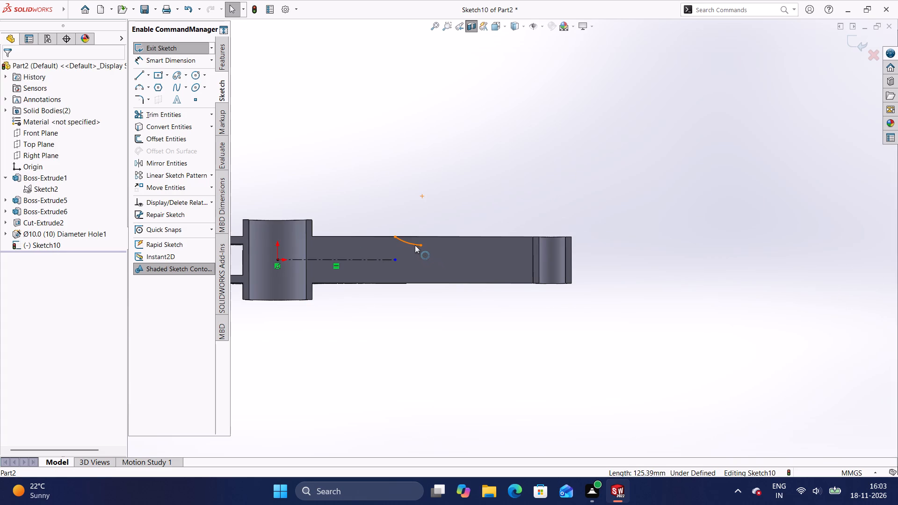
pyautogui.click(413, 243)
pyautogui.press('Delete')
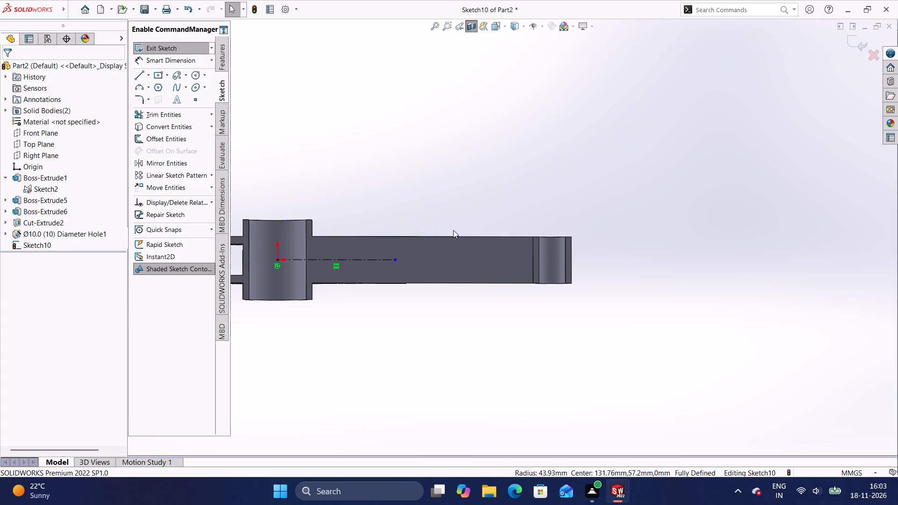
# Sketch a sloped line about 104.6 mm long from the arm's outer vertical edge inward and slightly upward, to about X 128.17, Y 15.86 mm.
pyautogui.scroll(-3, 487, 244)
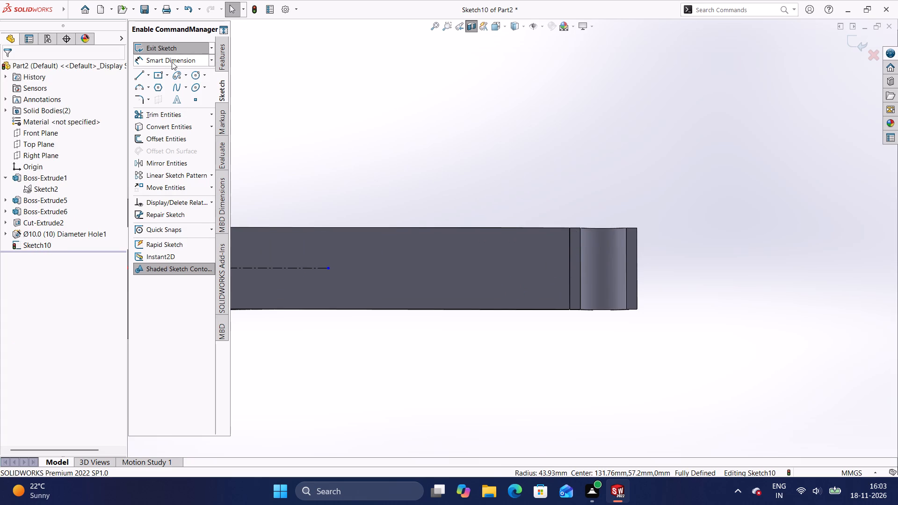
pyautogui.click(137, 76)
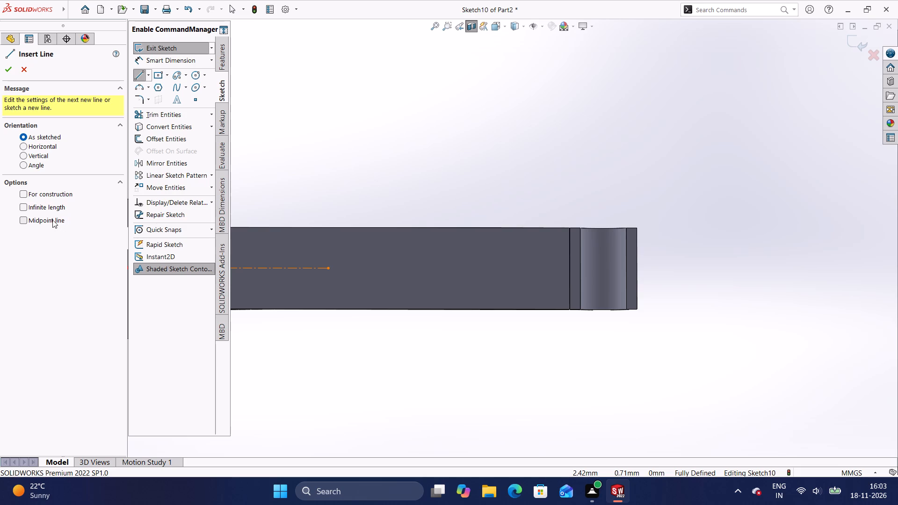
pyautogui.click(143, 78)
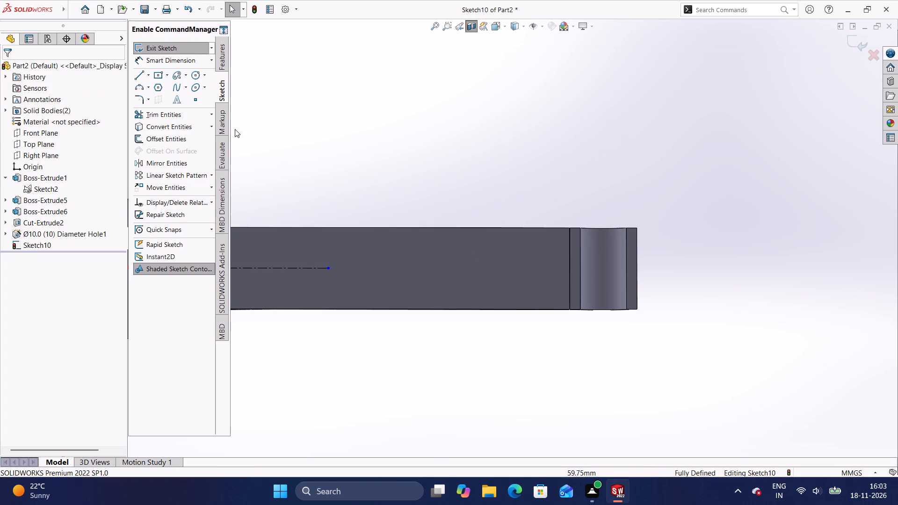
pyautogui.click(136, 79)
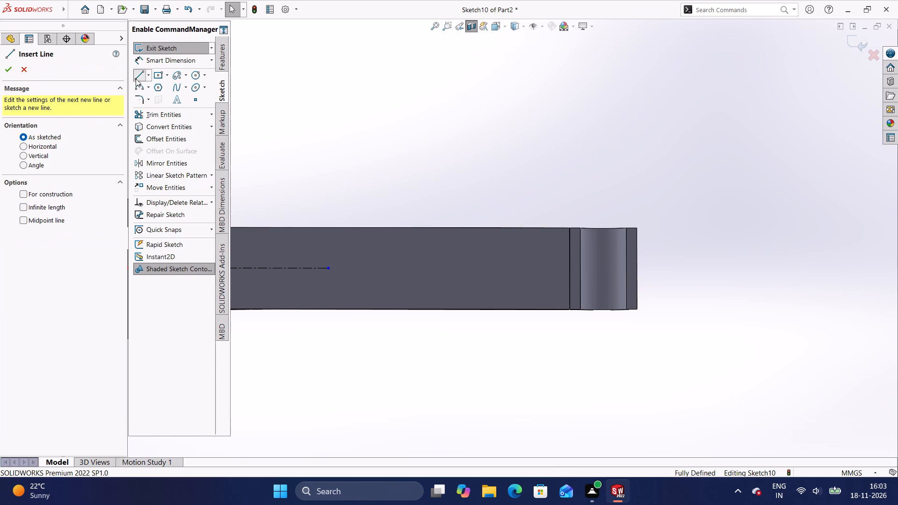
pyautogui.click(570, 252)
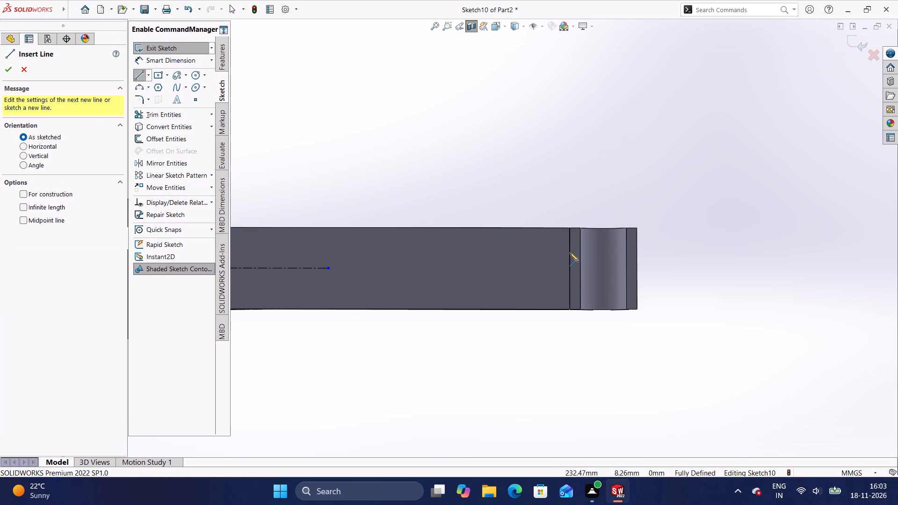
pyautogui.scroll(3, 570, 260)
pyautogui.scroll(-5, 545, 255)
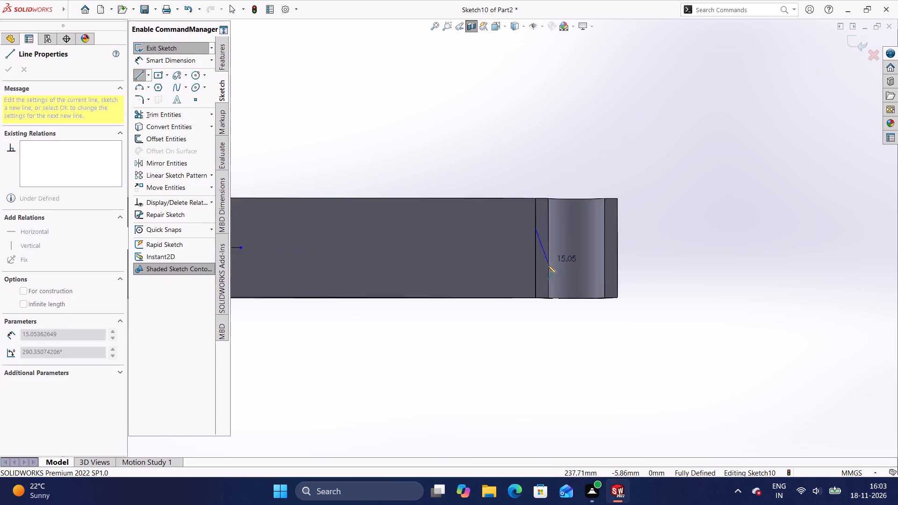
pyautogui.scroll(-5, 528, 248)
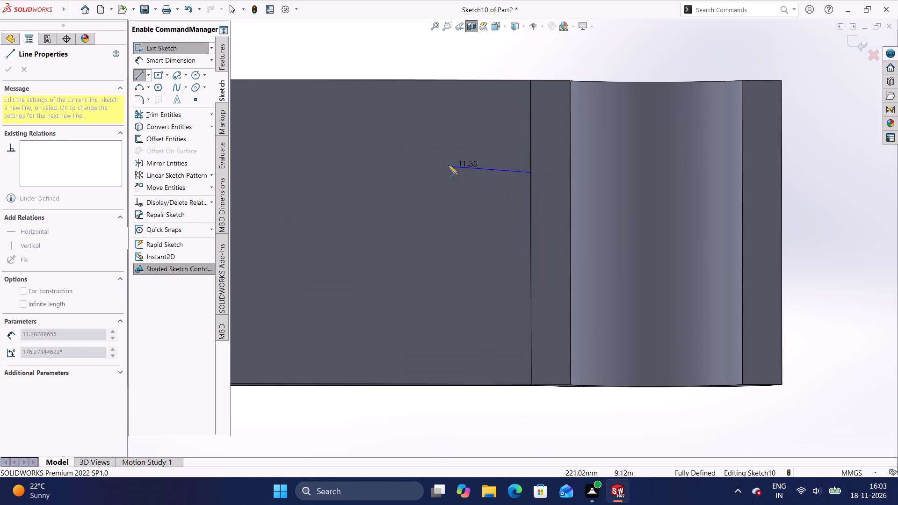
pyautogui.scroll(-13, 446, 160)
pyautogui.scroll(6, 456, 196)
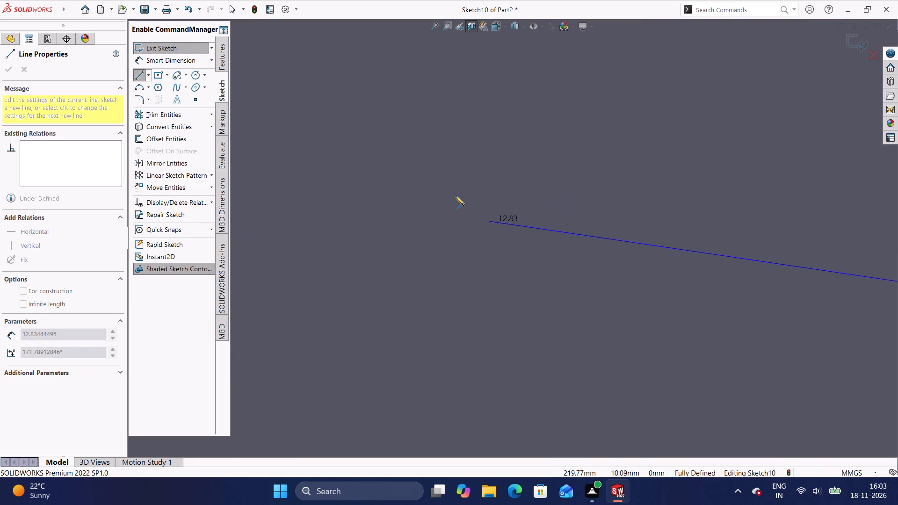
pyautogui.scroll(10, 456, 196)
pyautogui.scroll(-3, 384, 231)
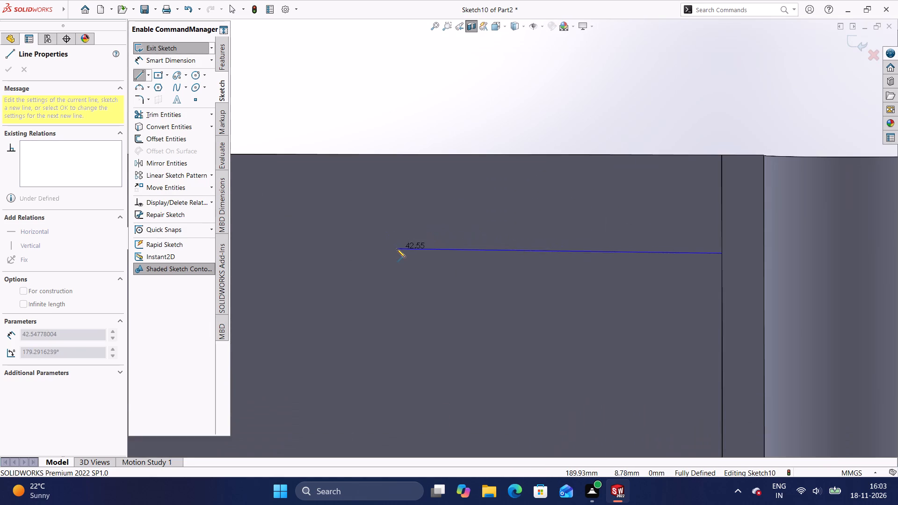
pyautogui.scroll(9, 397, 249)
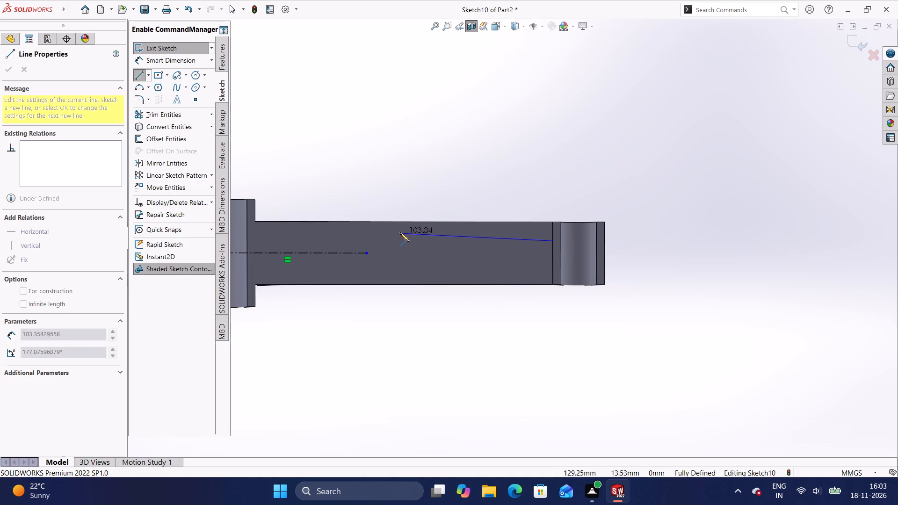
pyautogui.scroll(-4, 399, 232)
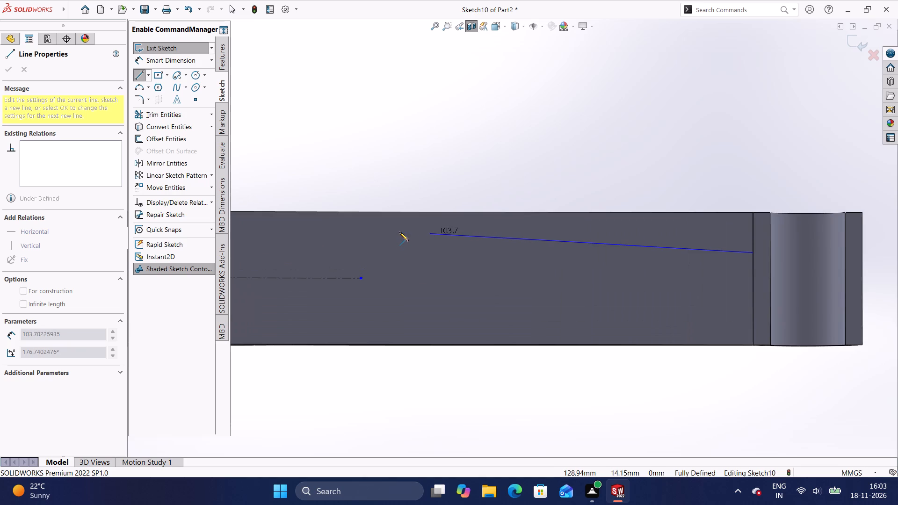
pyautogui.click(427, 228)
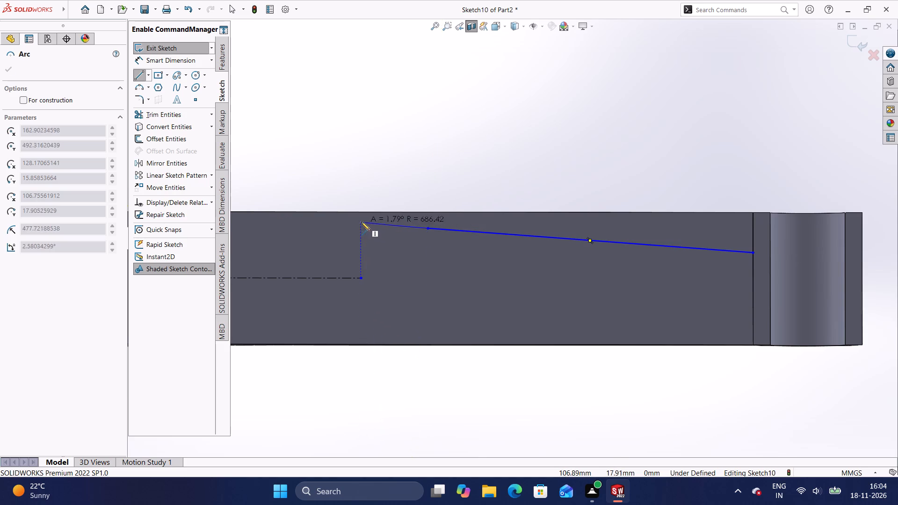
# Continue with a tangent arc of about 65.5 mm radius, ending on the arm's upper edge directly above the centreline's free endpoint.
pyautogui.scroll(-4, 362, 213)
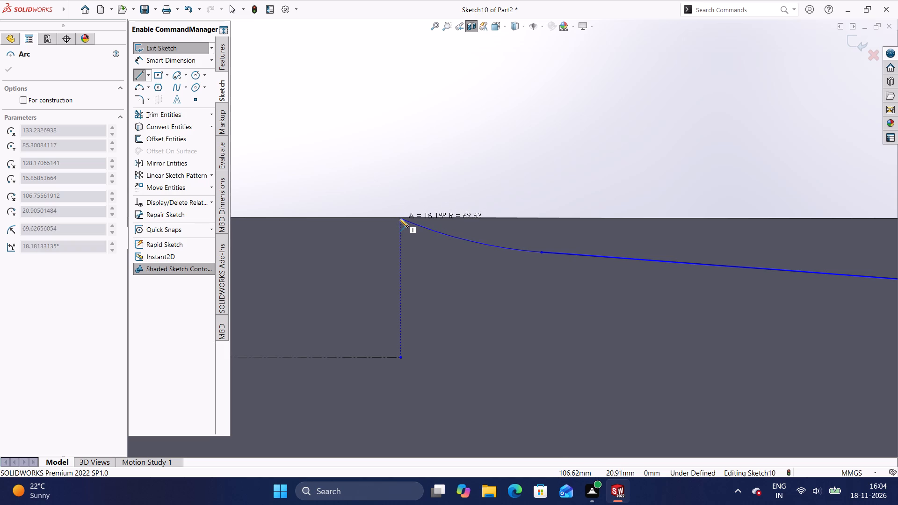
pyautogui.scroll(-5, 399, 218)
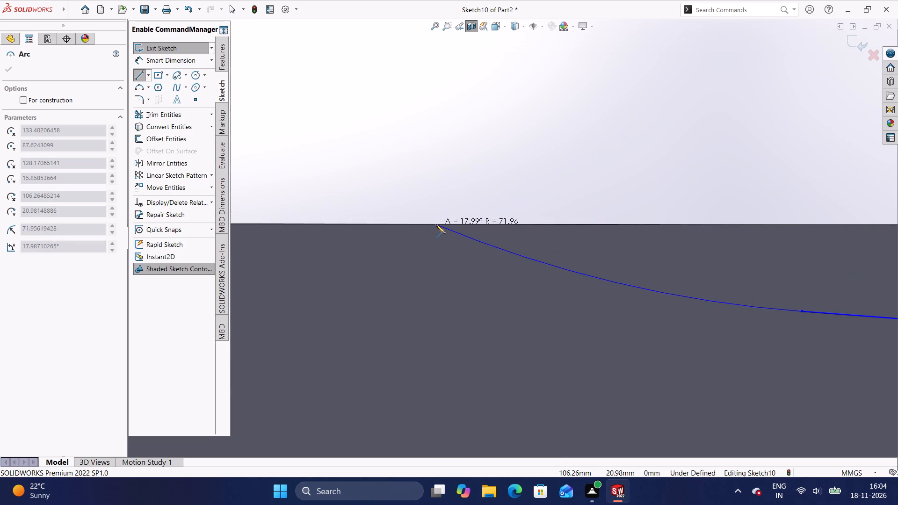
pyautogui.scroll(-7, 438, 230)
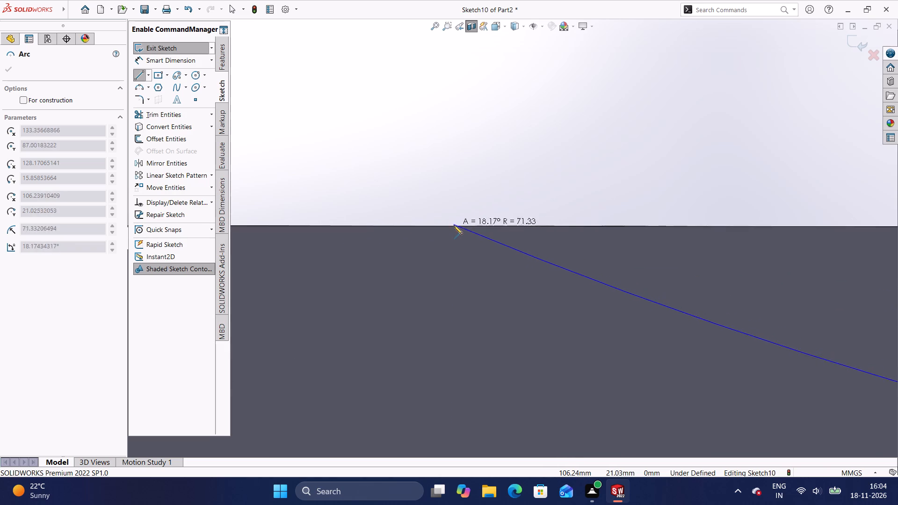
pyautogui.scroll(12, 474, 231)
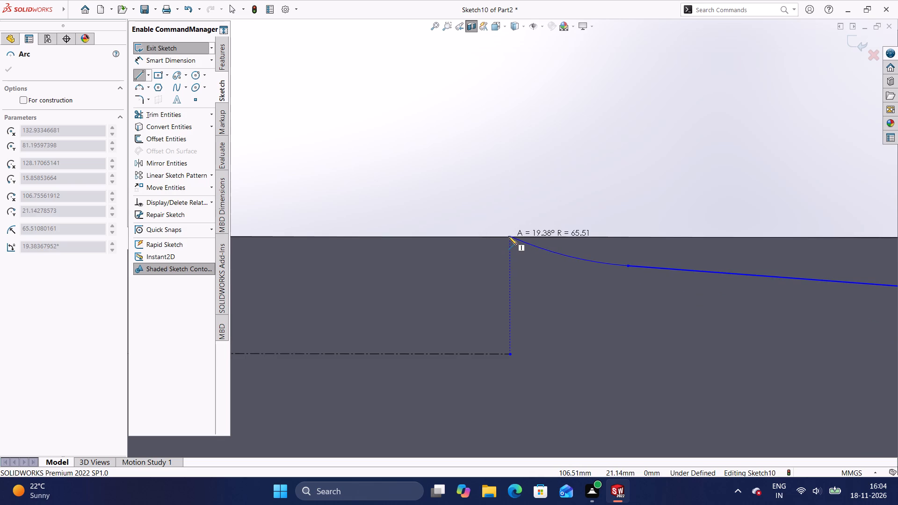
pyautogui.click(508, 236)
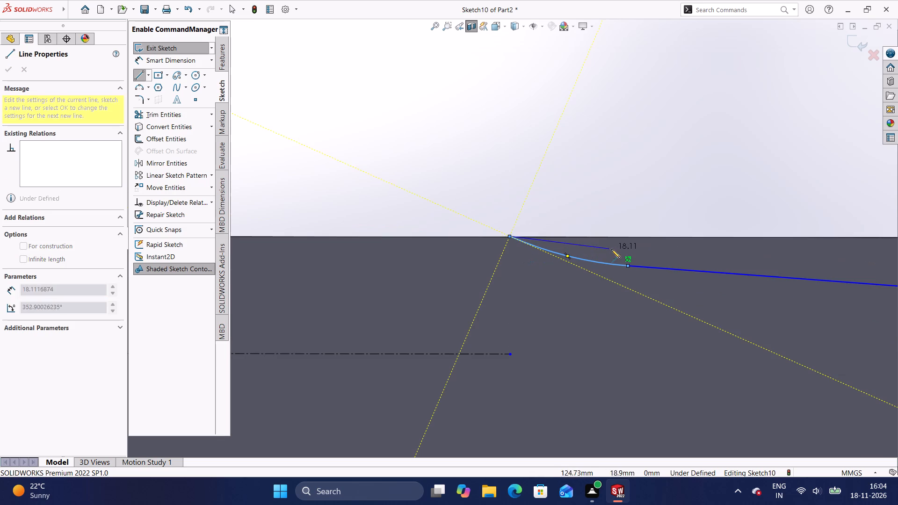
# Close the profile with a horizontal line about 125.7 mm along the upper edge and a vertical line about 12.9 mm to the sloped line's start.
pyautogui.scroll(7, 696, 241)
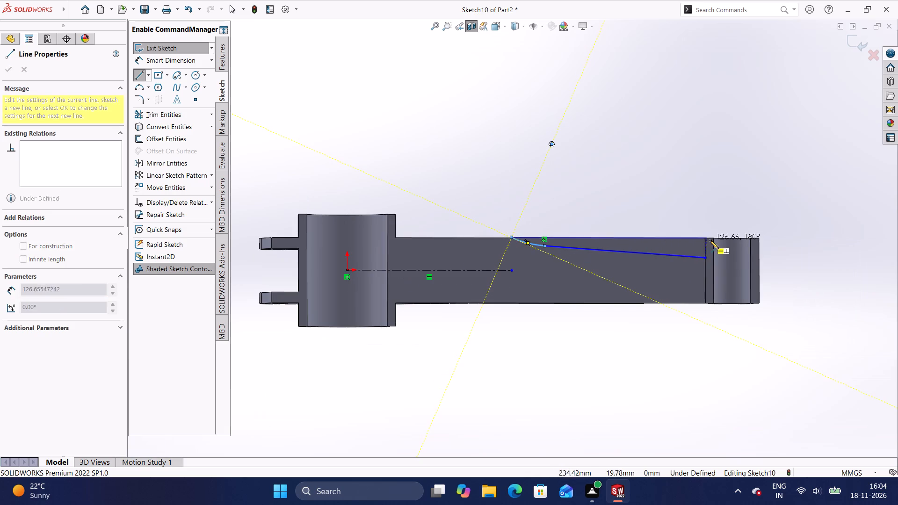
pyautogui.scroll(5, 706, 239)
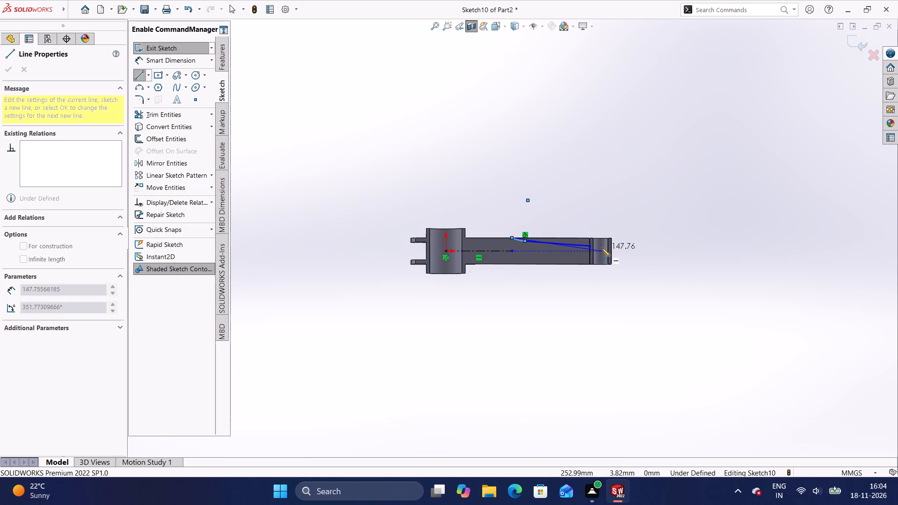
pyautogui.scroll(-10, 587, 240)
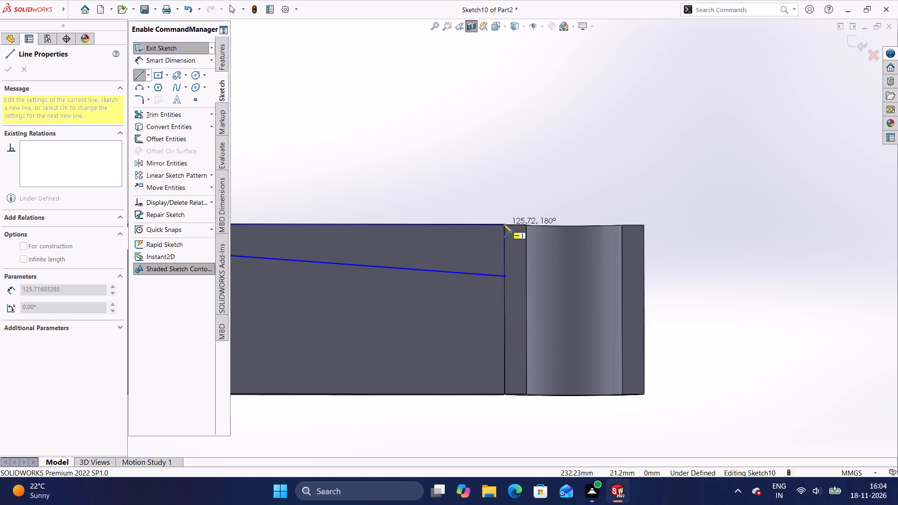
pyautogui.click(503, 225)
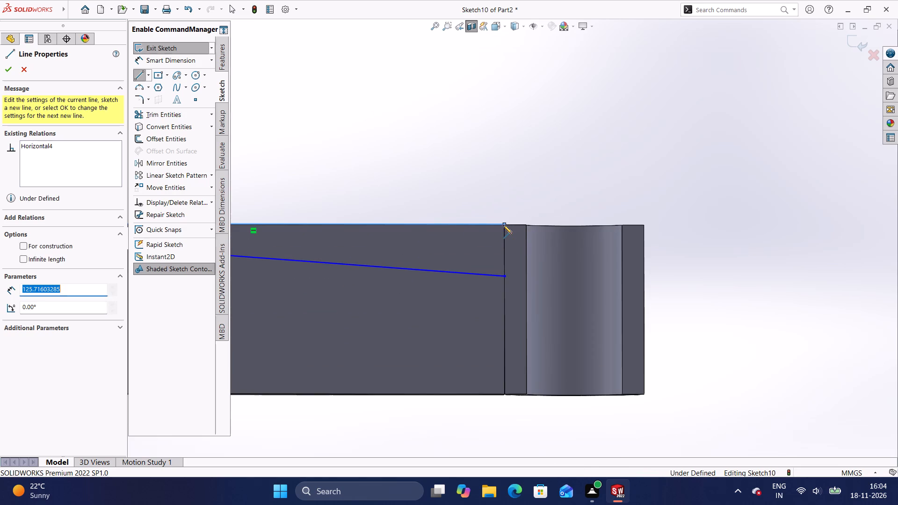
pyautogui.click(504, 277)
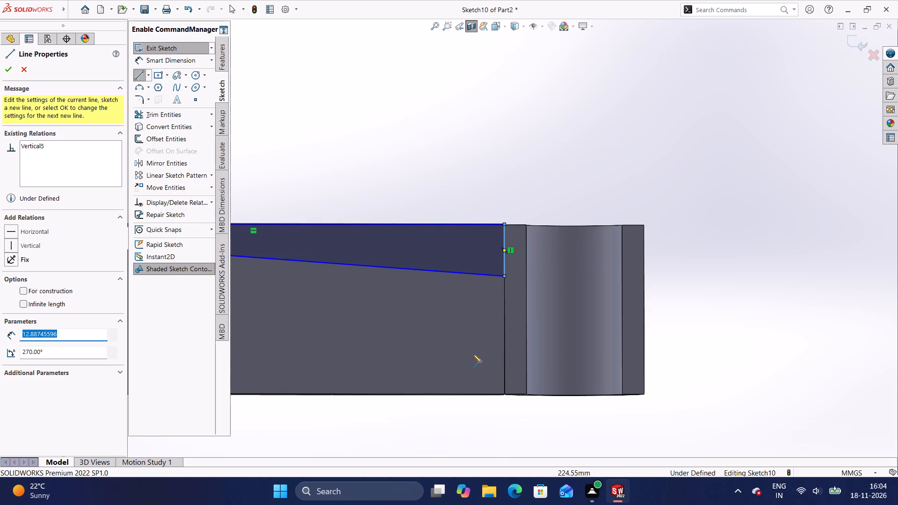
pyautogui.press('Escape')
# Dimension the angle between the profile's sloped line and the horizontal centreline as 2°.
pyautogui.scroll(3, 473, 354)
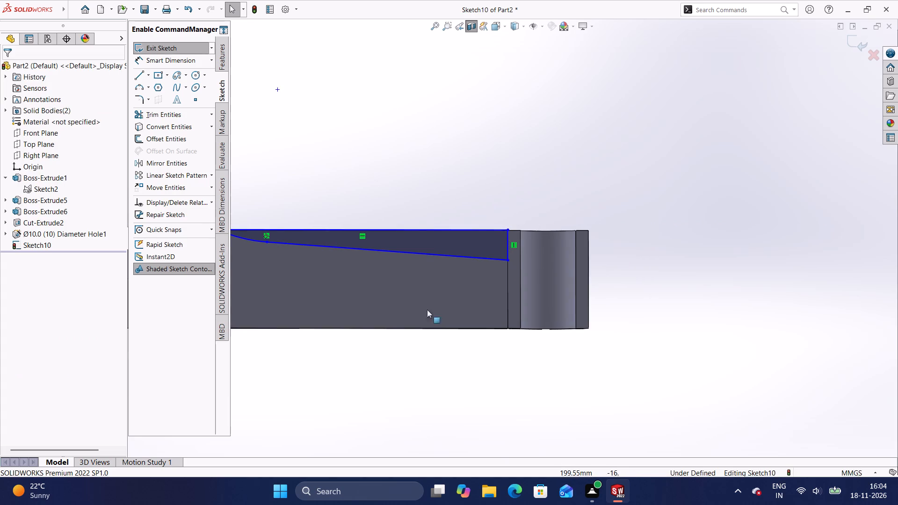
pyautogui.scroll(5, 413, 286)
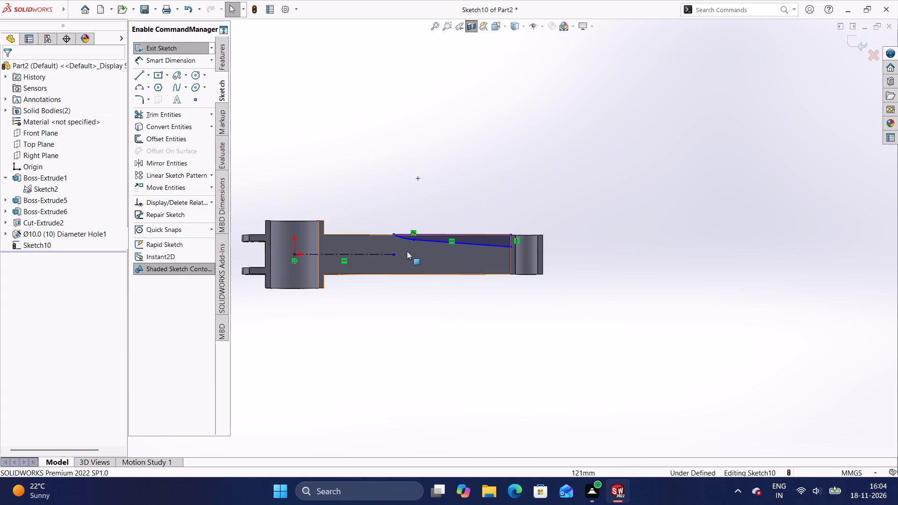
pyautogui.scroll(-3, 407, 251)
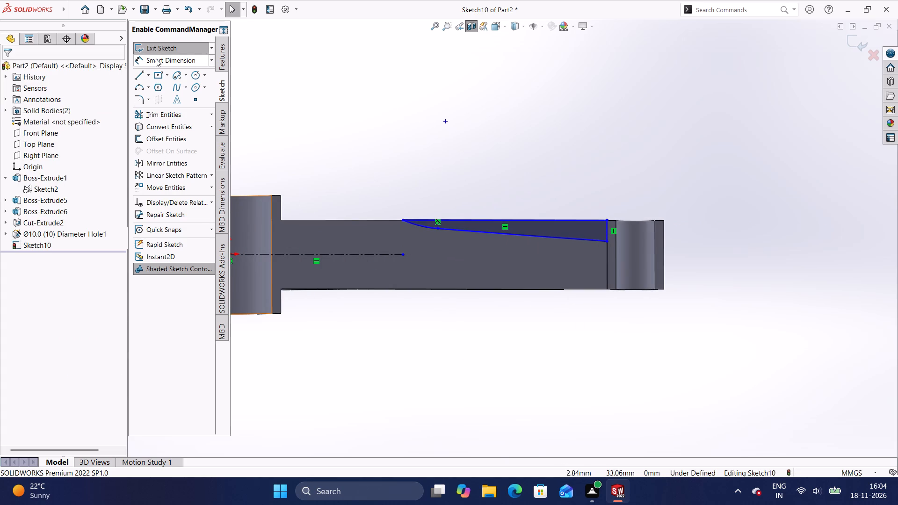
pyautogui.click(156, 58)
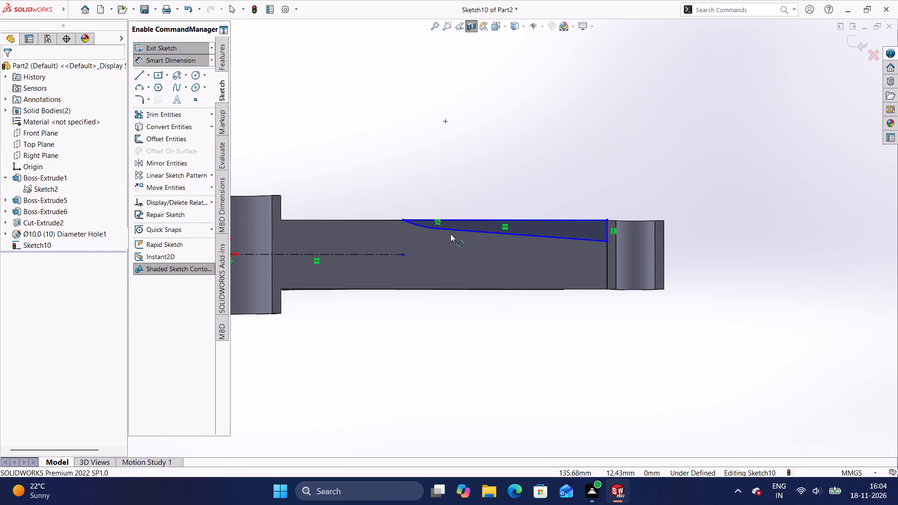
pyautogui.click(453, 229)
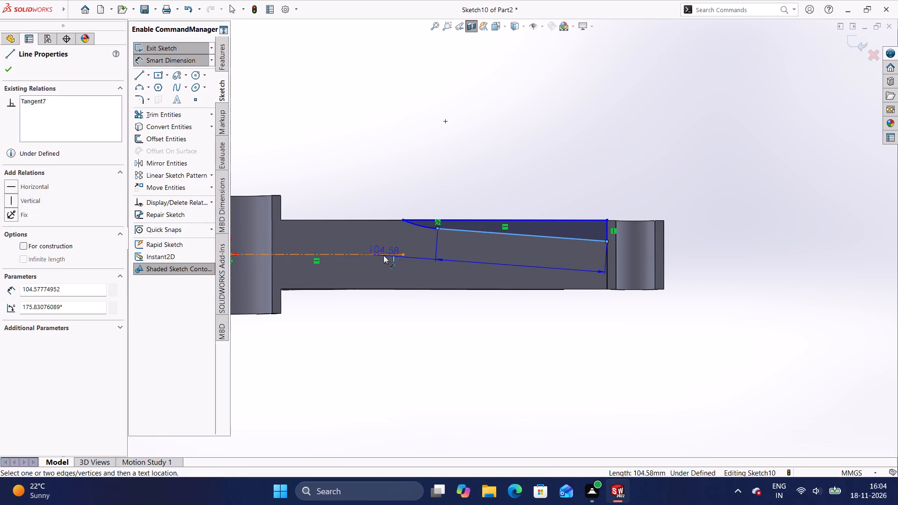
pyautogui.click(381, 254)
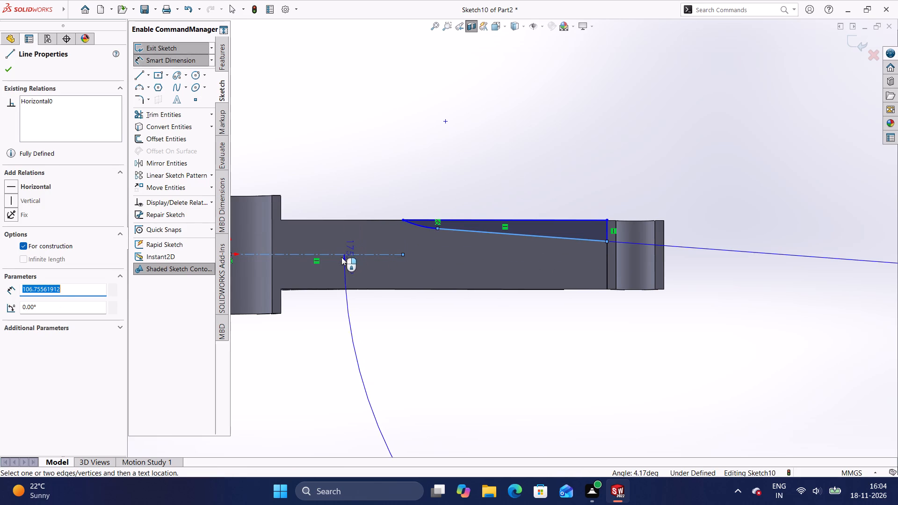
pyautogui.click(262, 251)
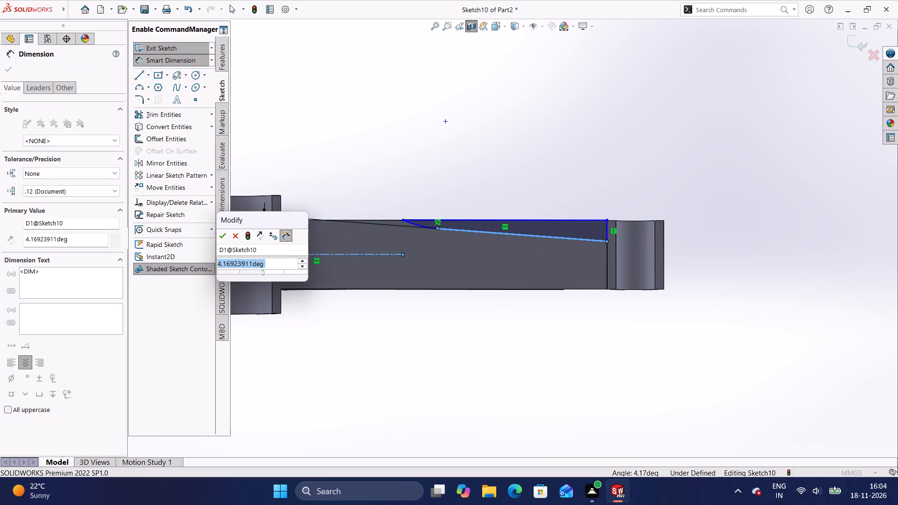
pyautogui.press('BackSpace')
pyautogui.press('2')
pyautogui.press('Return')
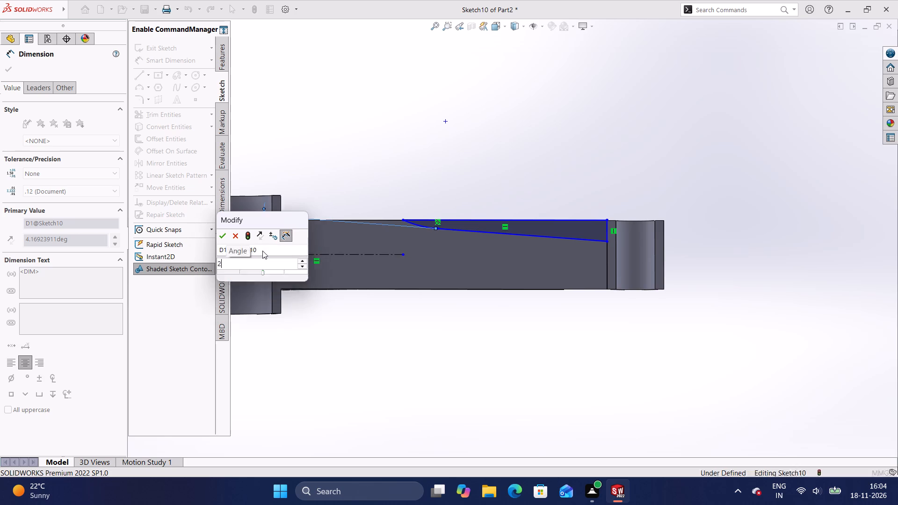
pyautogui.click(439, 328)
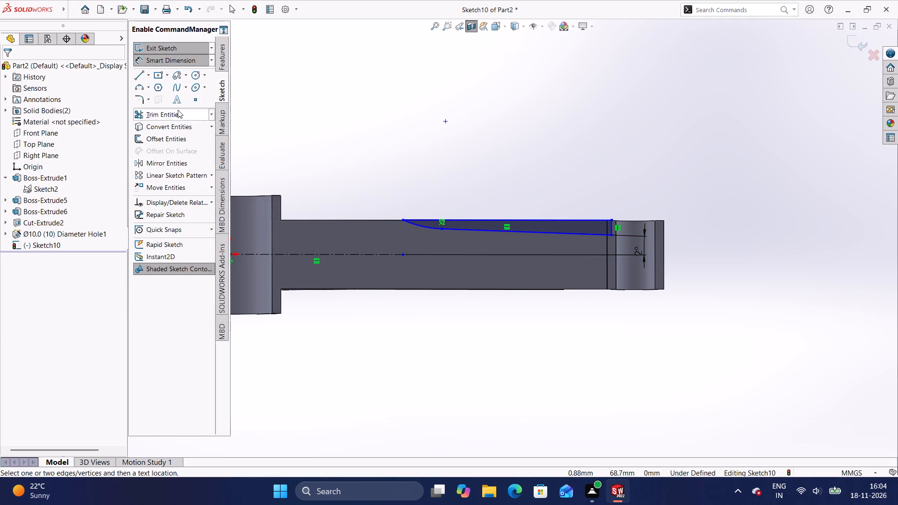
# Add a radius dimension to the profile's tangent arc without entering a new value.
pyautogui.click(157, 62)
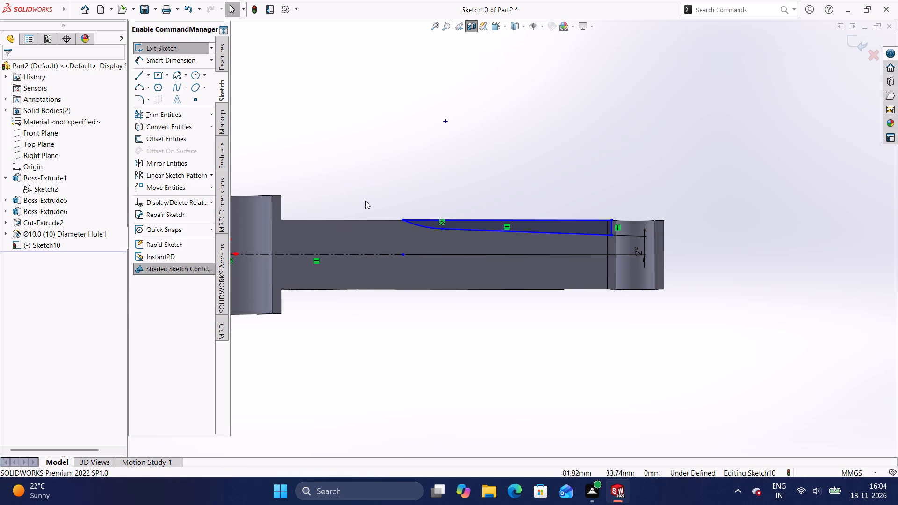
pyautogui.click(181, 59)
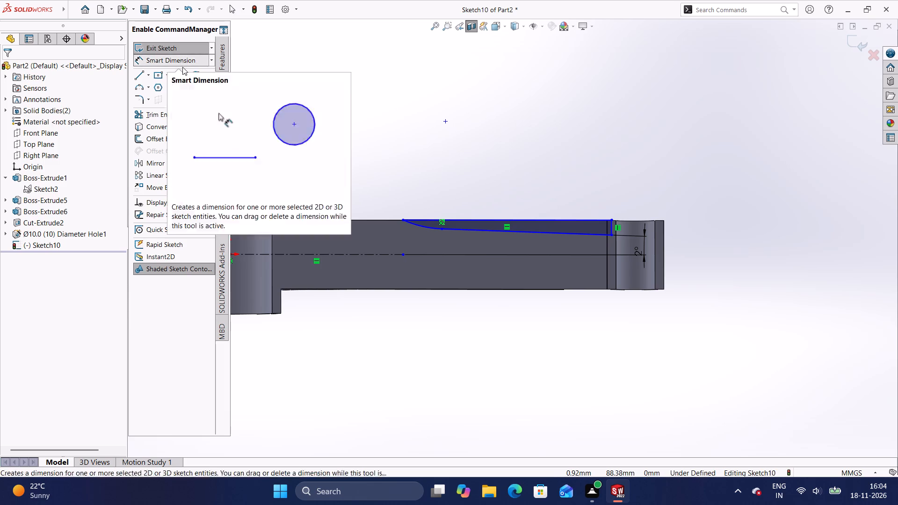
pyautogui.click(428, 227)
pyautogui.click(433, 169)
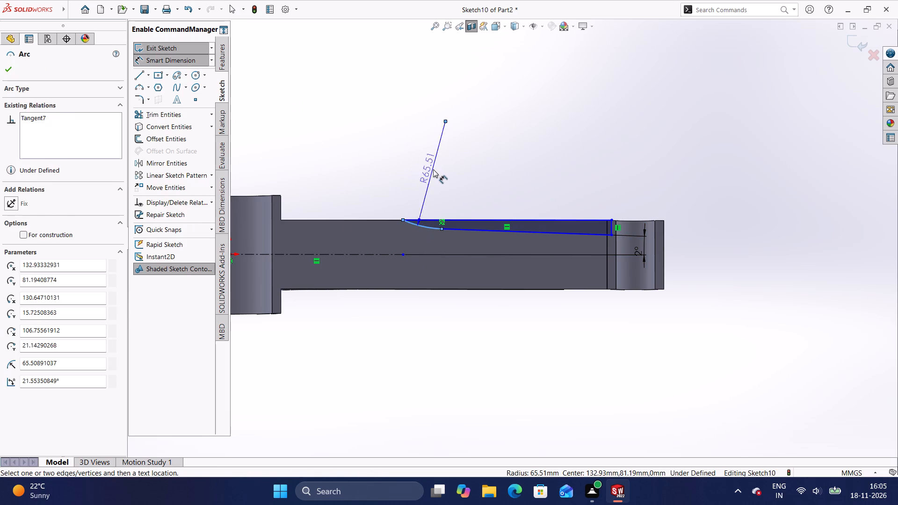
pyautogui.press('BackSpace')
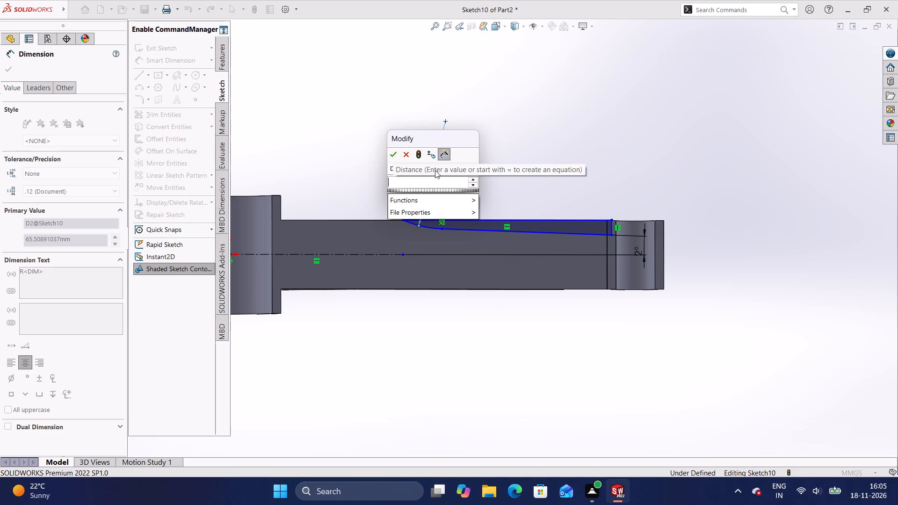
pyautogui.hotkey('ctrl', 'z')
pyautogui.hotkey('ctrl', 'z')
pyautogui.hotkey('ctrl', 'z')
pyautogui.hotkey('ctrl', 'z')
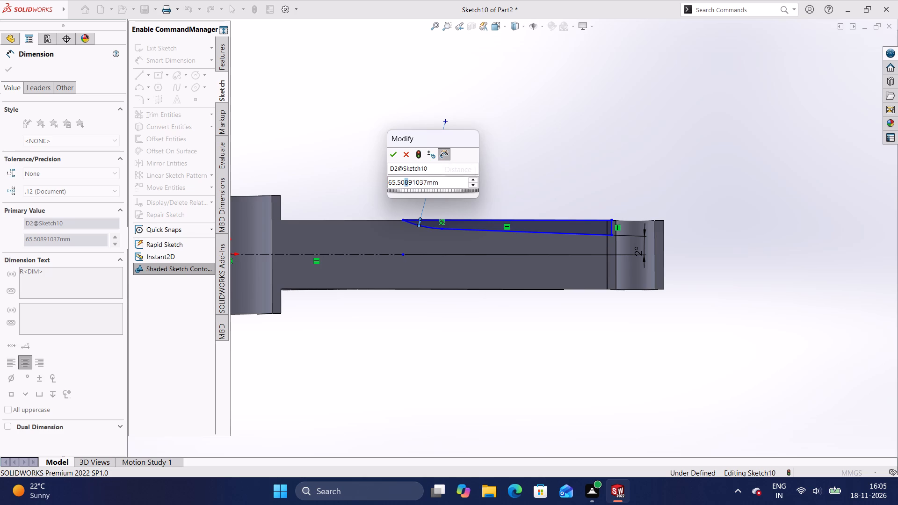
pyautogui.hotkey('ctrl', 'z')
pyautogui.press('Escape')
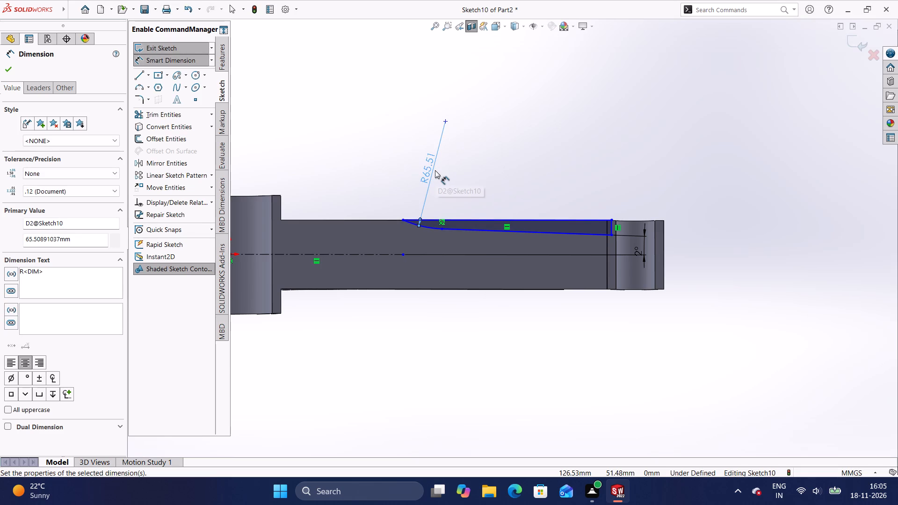
# Undo the radius and angle dimensions and the whole redrawn profile, back to the horizontal centreline alone.
pyautogui.hotkey('ctrl', 'z')
pyautogui.hotkey('ctrl', 'z')
pyautogui.hotkey('ctrl', 'z')
pyautogui.hotkey('ctrl', 'z')
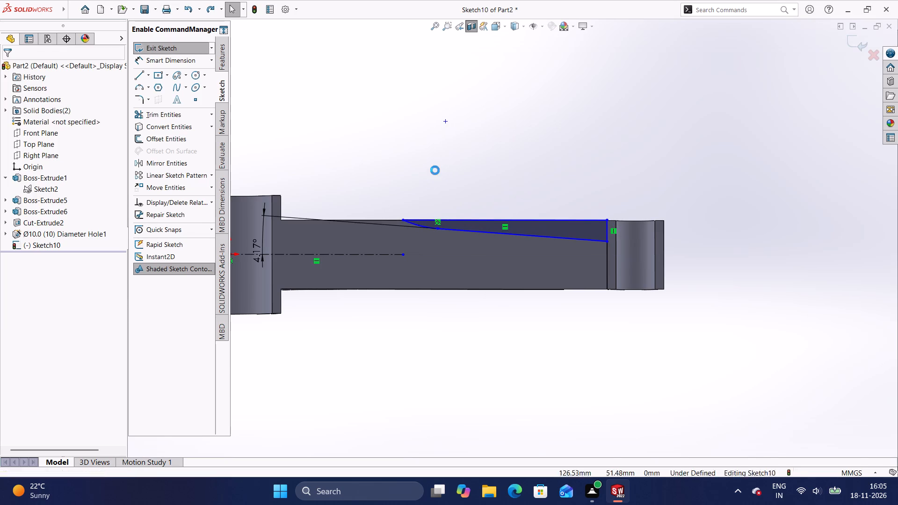
pyautogui.hotkey('ctrl', 'z')
pyautogui.hotkey('ctrl', 'z')
pyautogui.hotkey('ctrl', 'z')
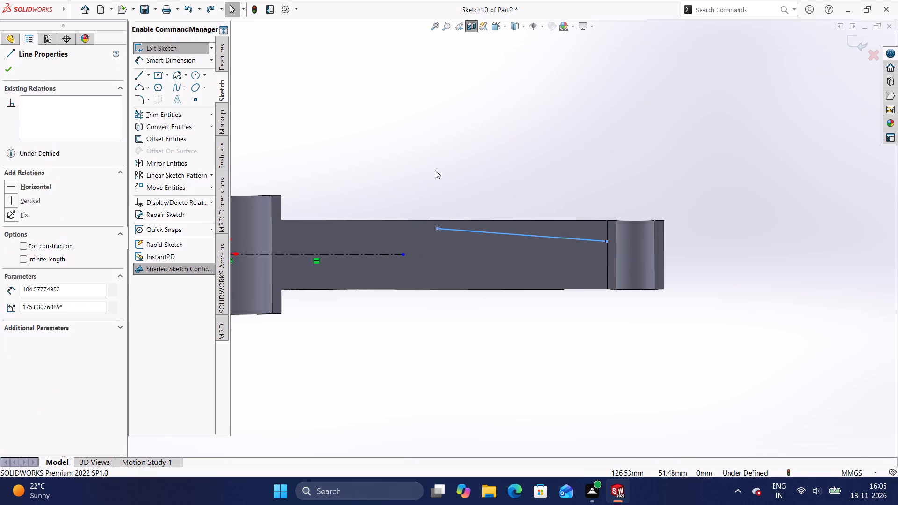
pyautogui.hotkey('ctrl', 'z')
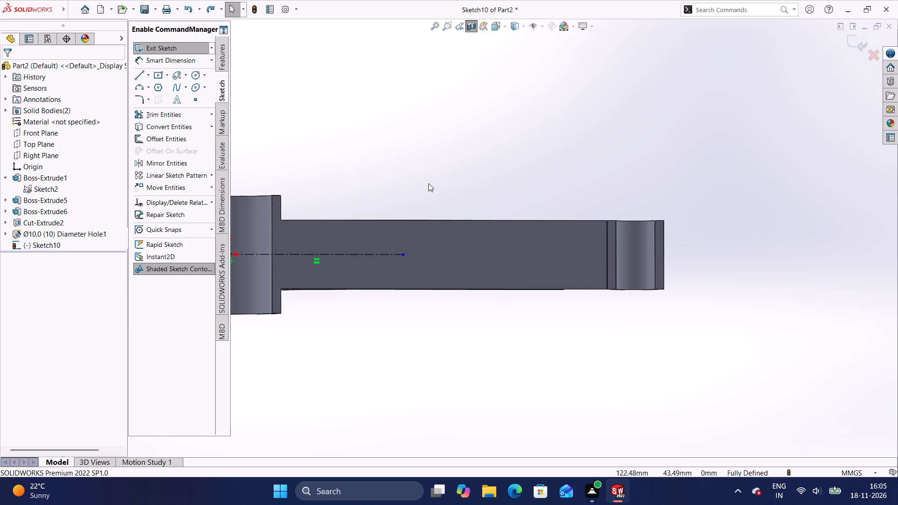
# Sketch a vertical line down from the arm's upper outer corner, ending above centreline level, and a sloped line inward to about X 132.43, Y 10.78 mm.
pyautogui.scroll(1, 428, 183)
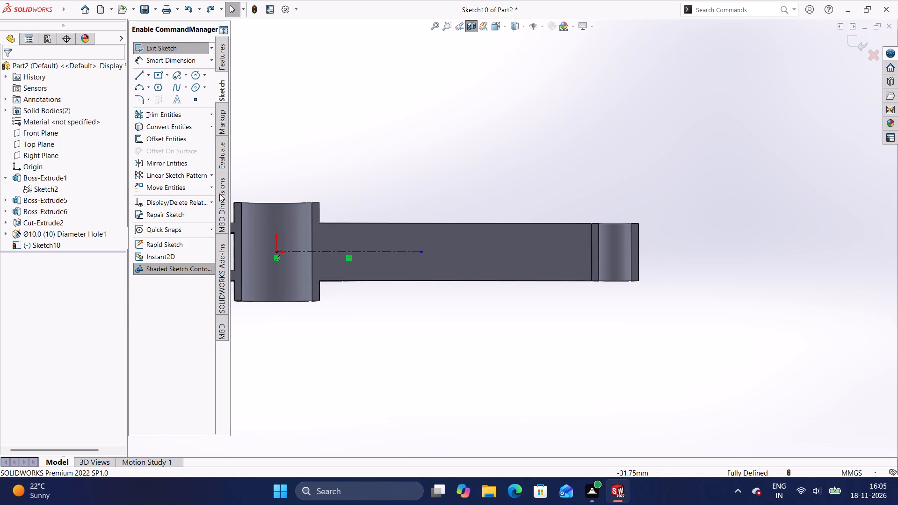
pyautogui.click(139, 76)
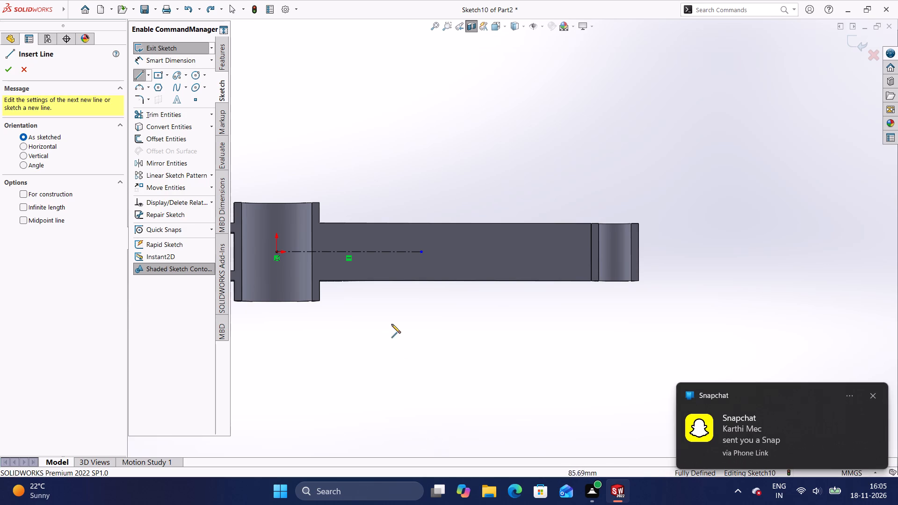
pyautogui.scroll(-6, 599, 231)
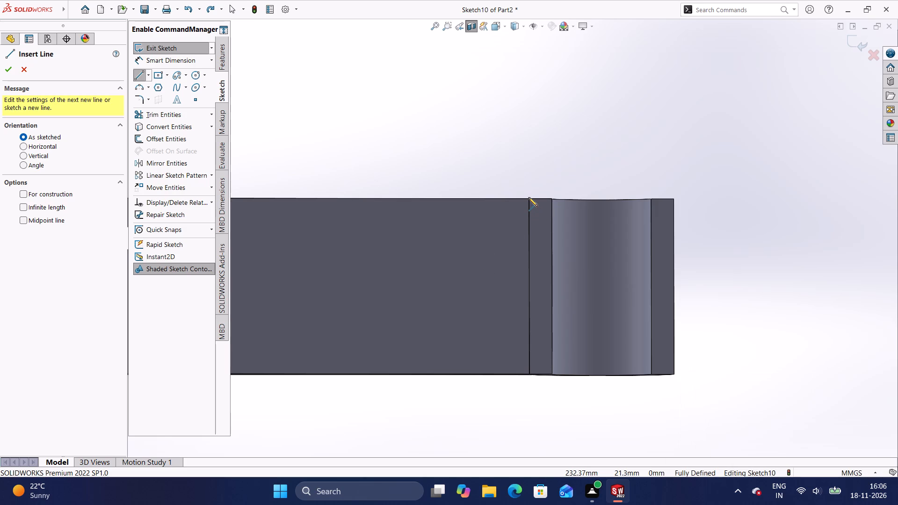
pyautogui.scroll(-9, 530, 201)
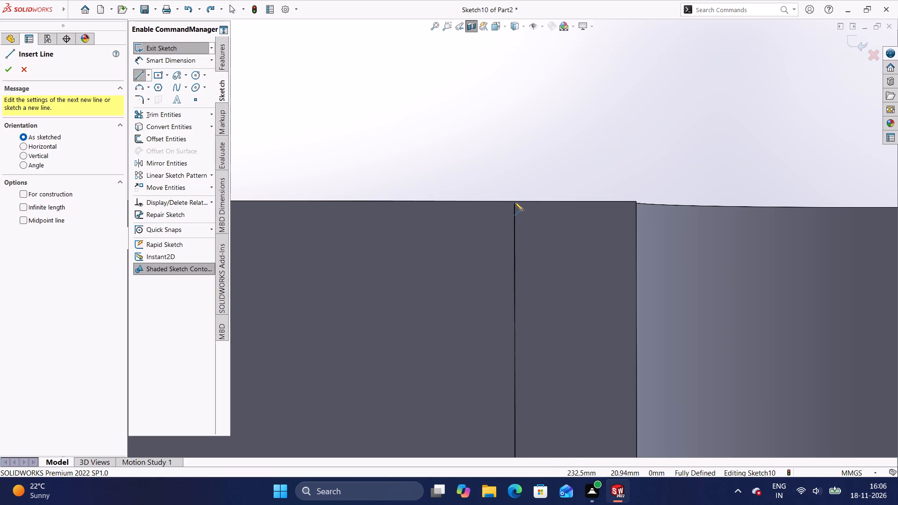
pyautogui.scroll(-3, 514, 202)
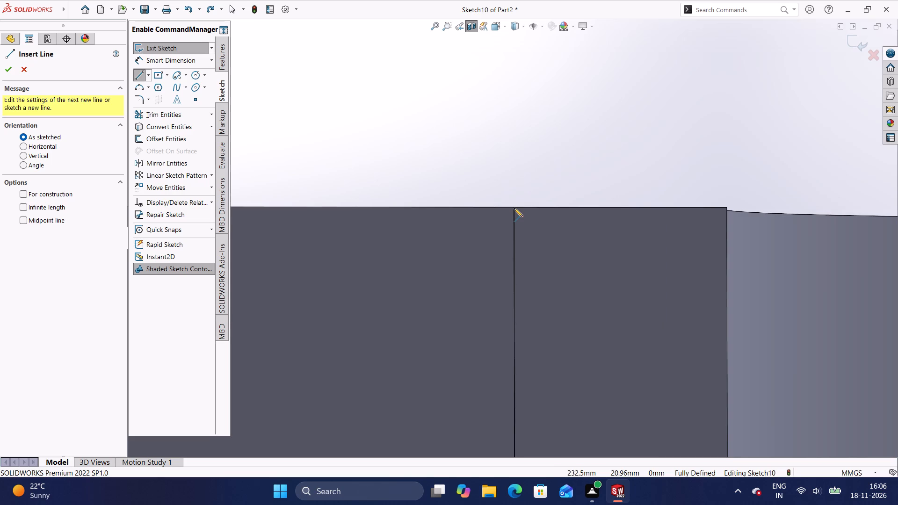
pyautogui.click(514, 207)
pyautogui.scroll(-2, 514, 271)
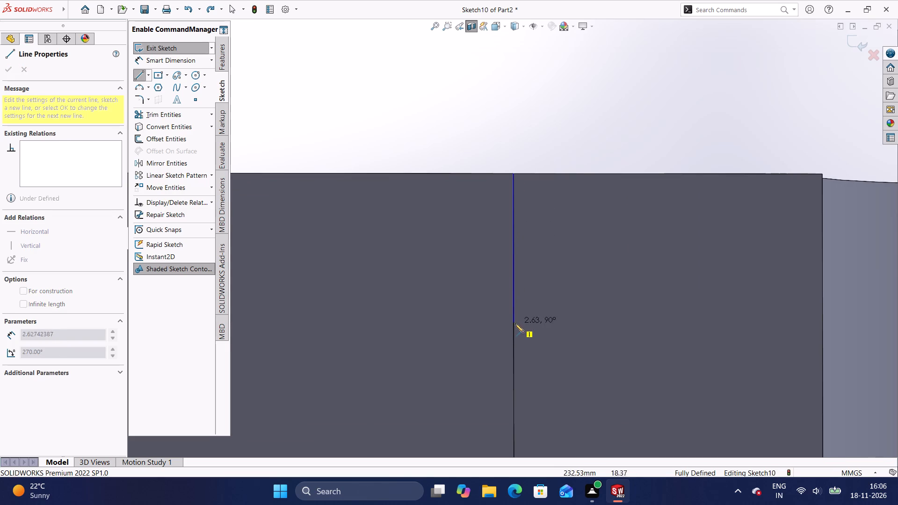
pyautogui.scroll(12, 512, 328)
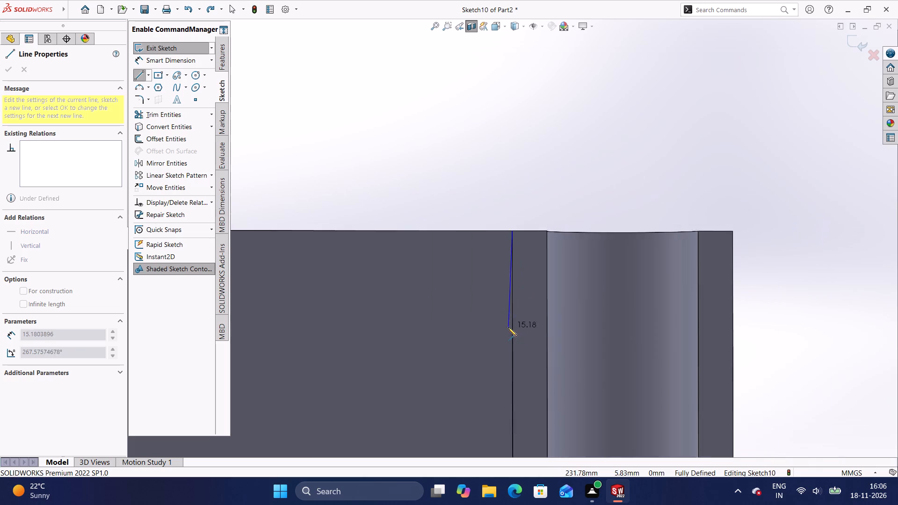
pyautogui.scroll(7, 507, 326)
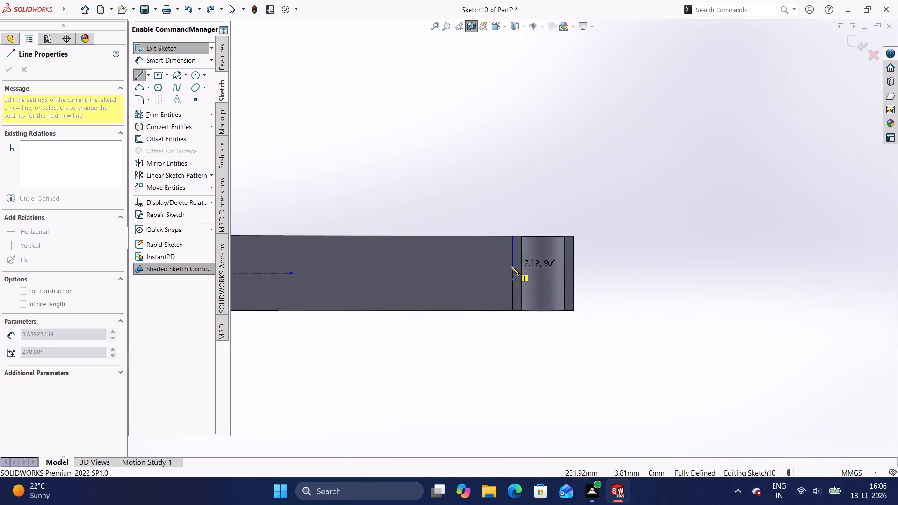
pyautogui.click(511, 261)
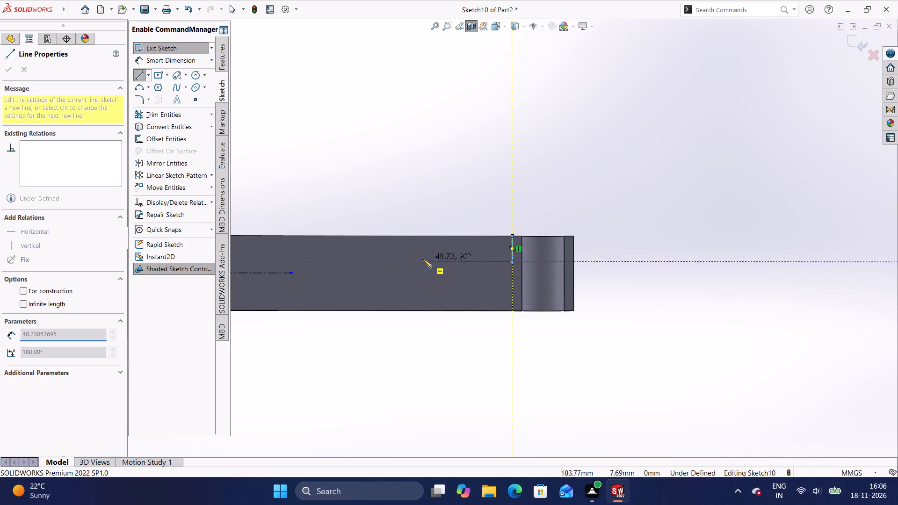
pyautogui.click(336, 254)
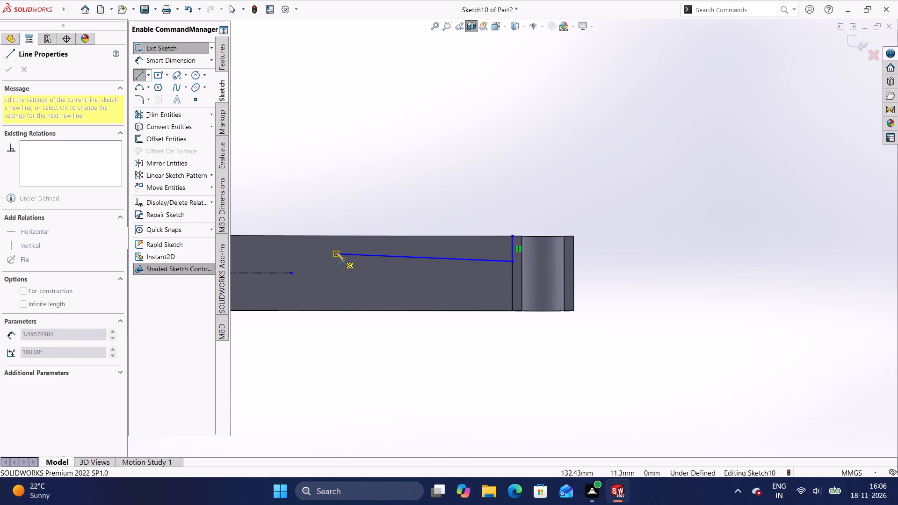
# Continue with a tangent arc of about 41.6 mm radius to the upper edge above the centreline's endpoint, and close with a horizontal line about 125.7 mm.
pyautogui.click(291, 235)
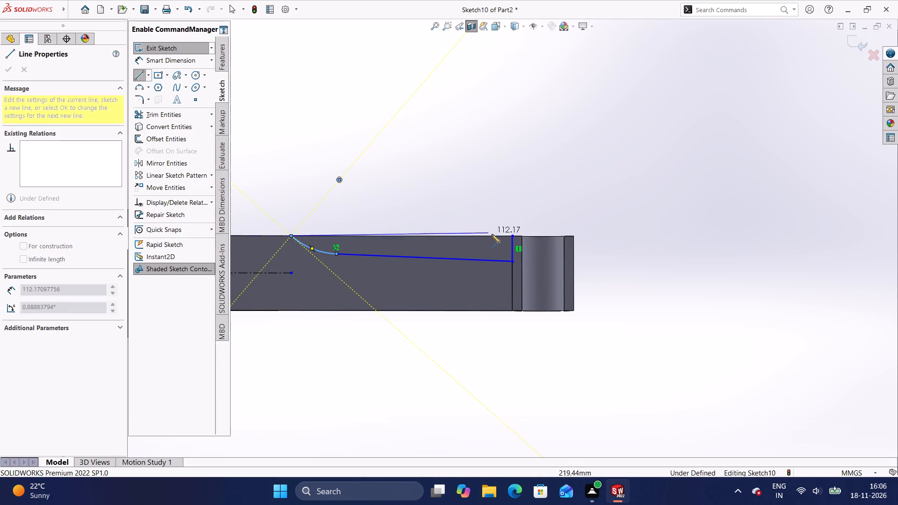
pyautogui.click(511, 236)
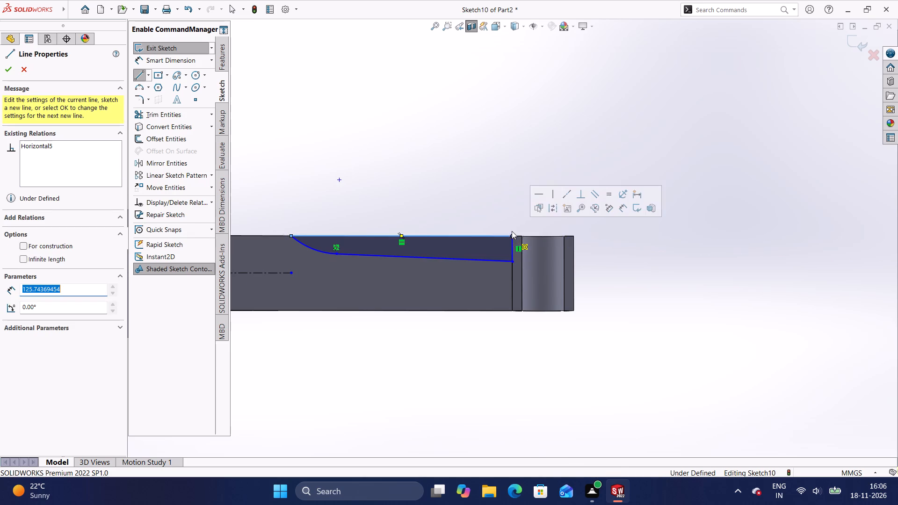
pyautogui.press('Escape')
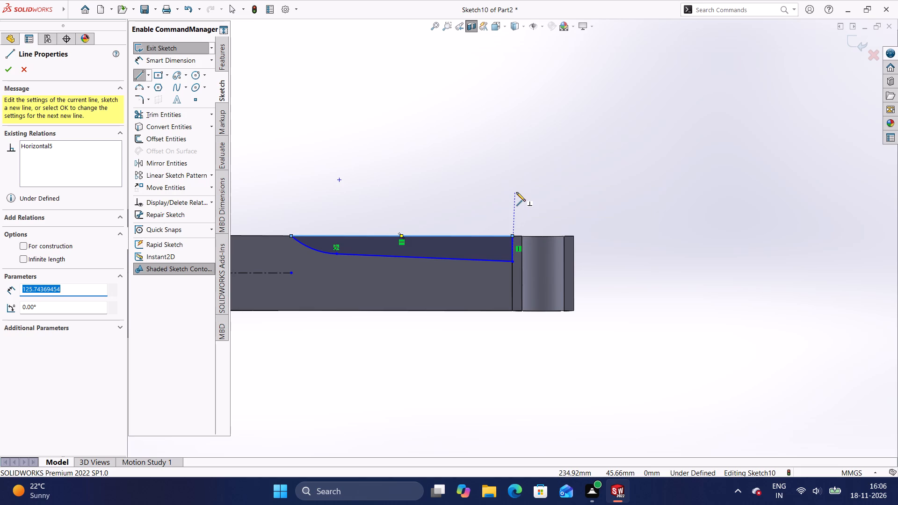
pyautogui.press('Escape')
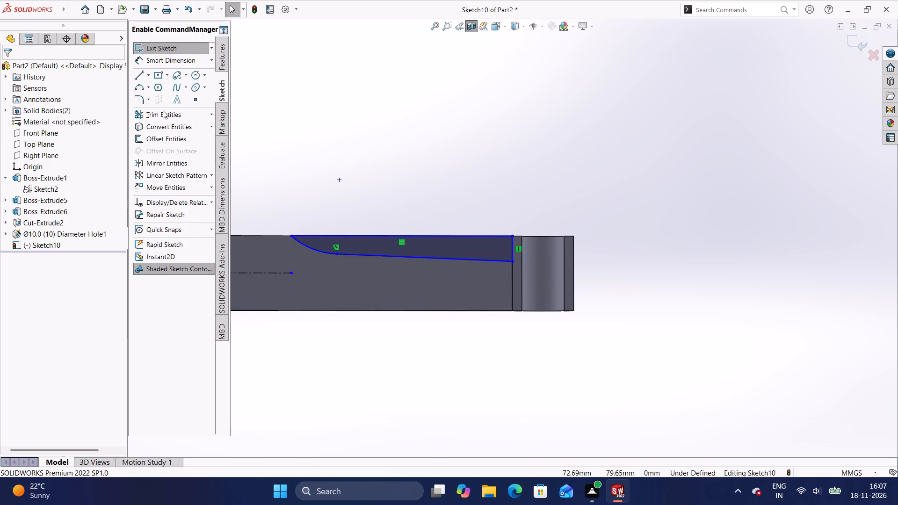
# Examine closely how the redrawn profile meets the arm's upper outer corner.
pyautogui.scroll(-4, 512, 238)
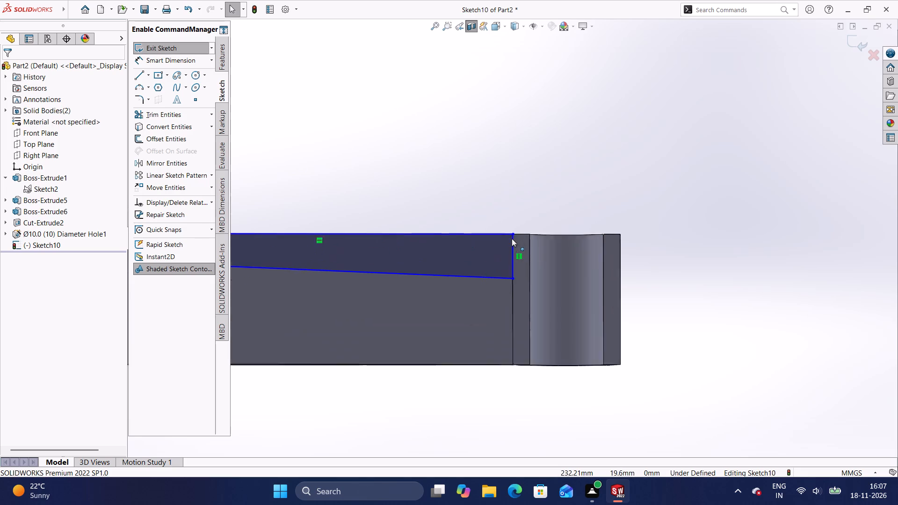
pyautogui.scroll(-18, 512, 238)
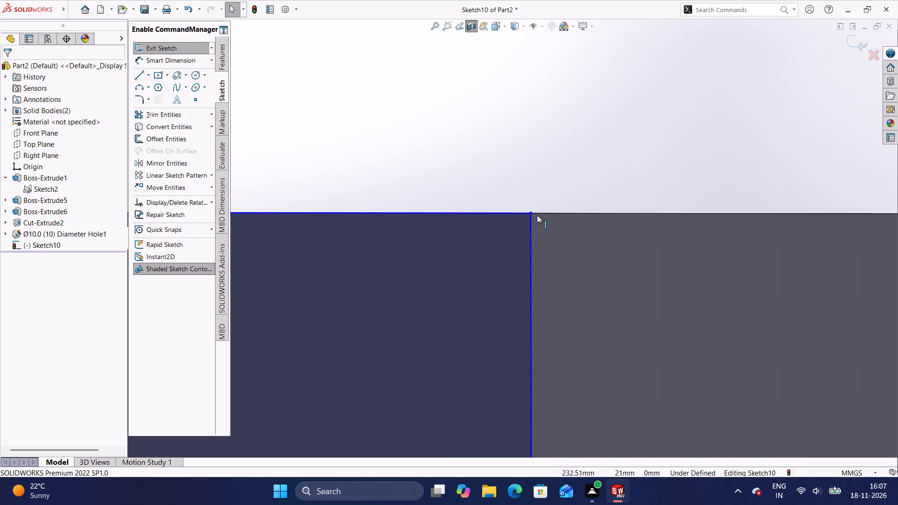
pyautogui.scroll(-4, 529, 216)
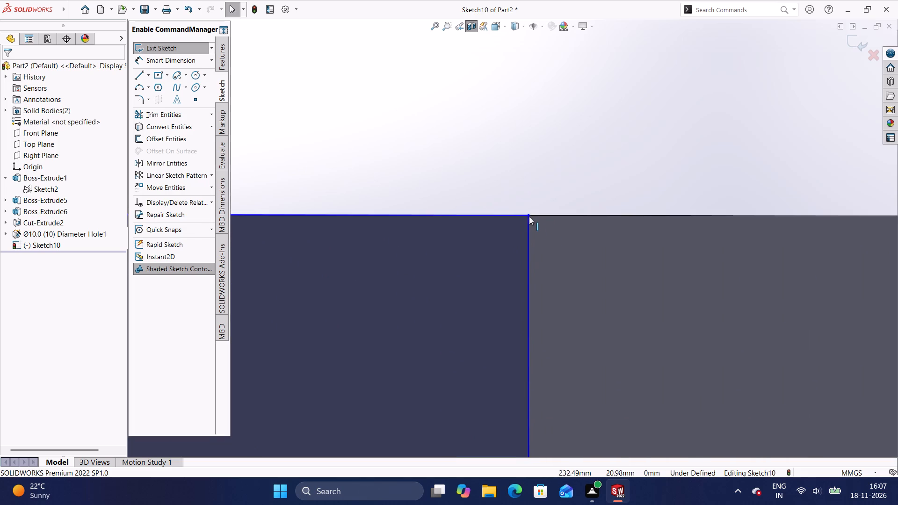
pyautogui.scroll(20, 529, 216)
pyautogui.scroll(7, 529, 216)
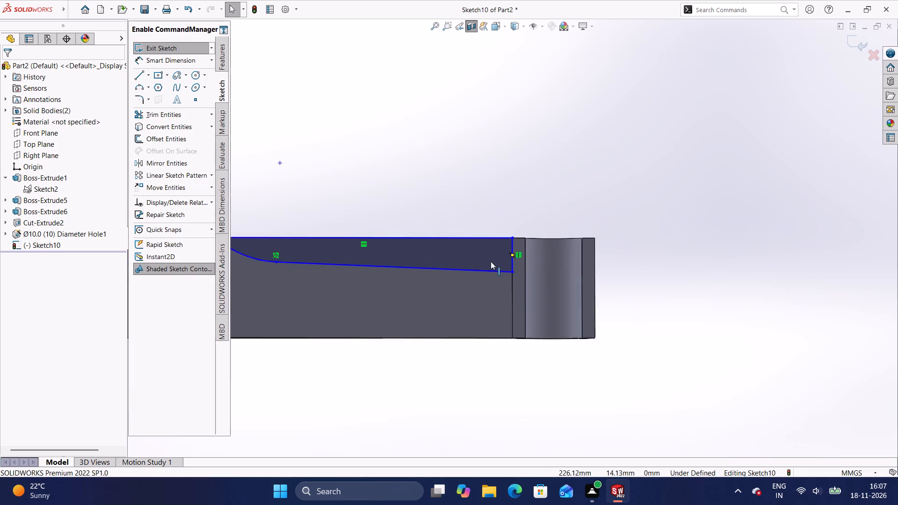
pyautogui.scroll(3, 423, 285)
pyautogui.scroll(-3, 390, 250)
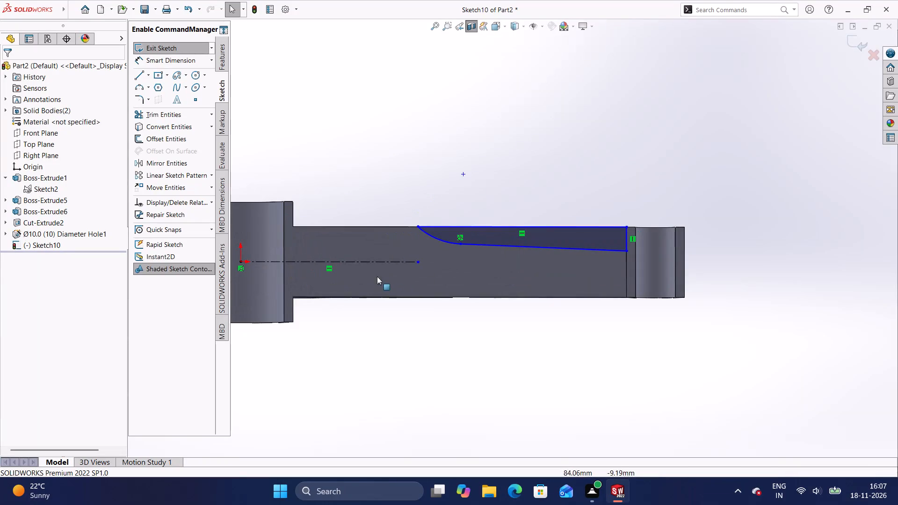
# Dimension the angle between the profile's sloped line and the horizontal centreline as 2 degrees.
pyautogui.click(166, 60)
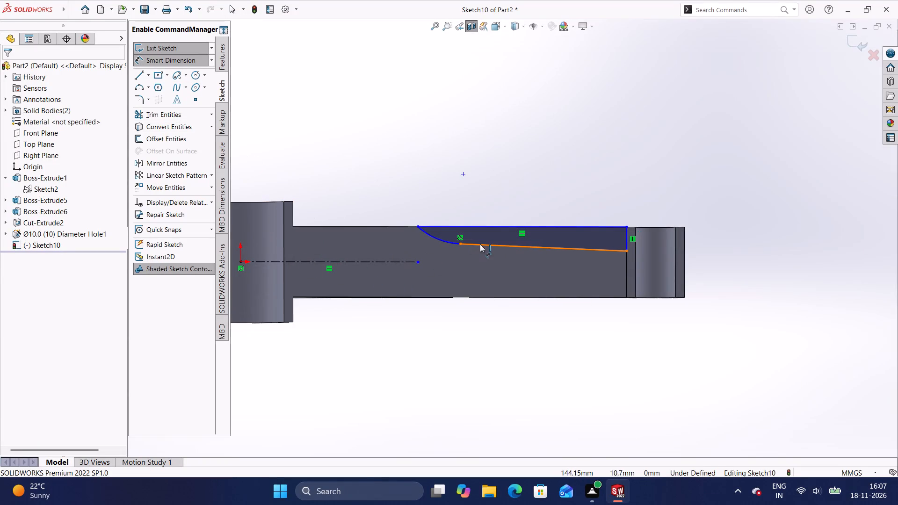
pyautogui.click(480, 244)
pyautogui.click(399, 261)
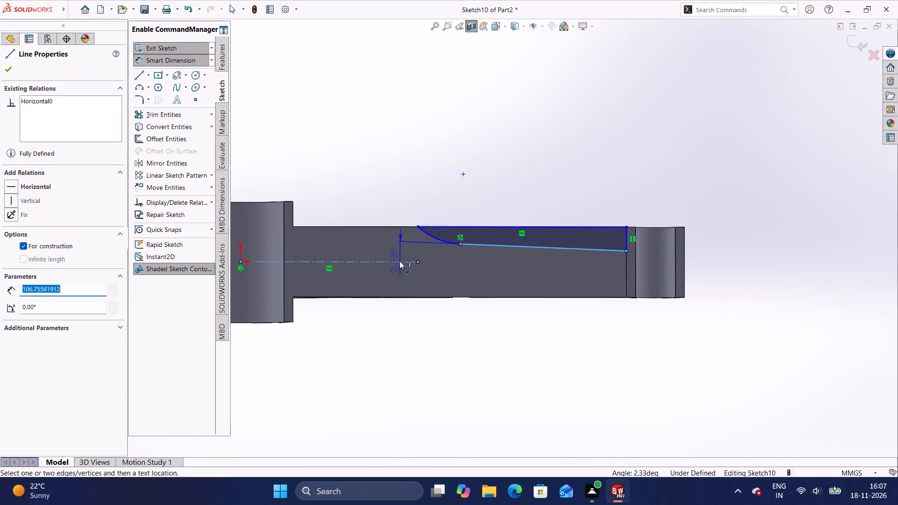
pyautogui.click(257, 256)
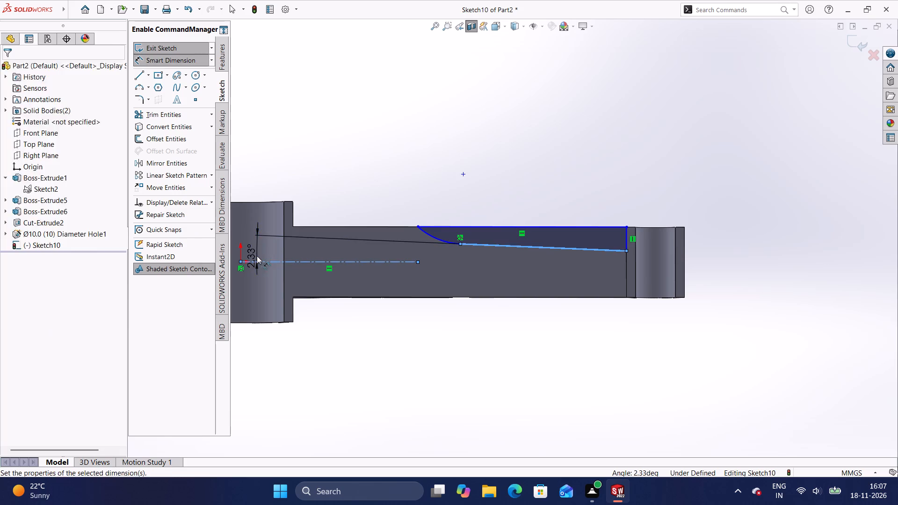
pyautogui.press('BackSpace')
pyautogui.press('5')
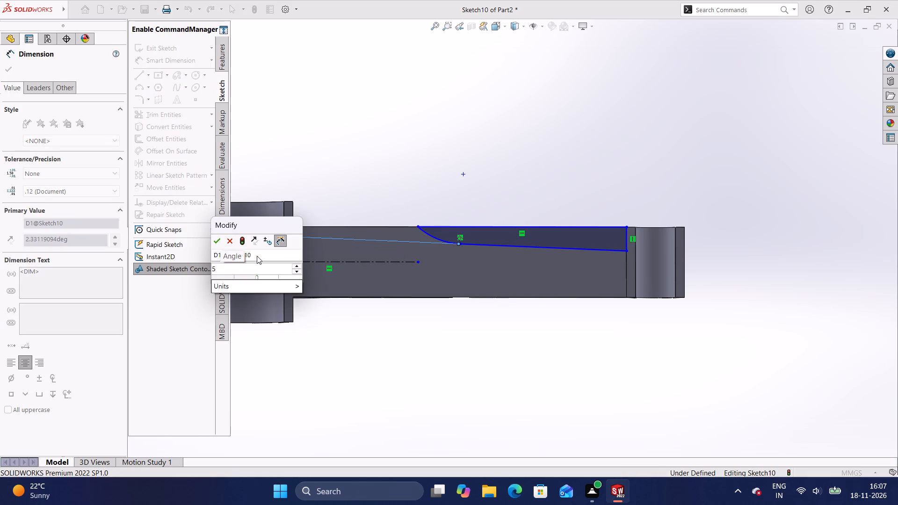
pyautogui.press('BackSpace')
pyautogui.press('2')
pyautogui.press('Return')
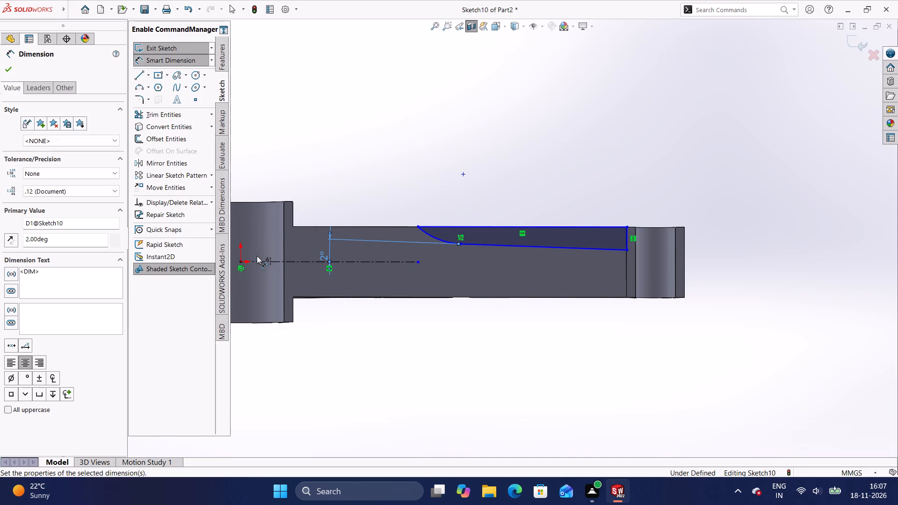
pyautogui.click(316, 327)
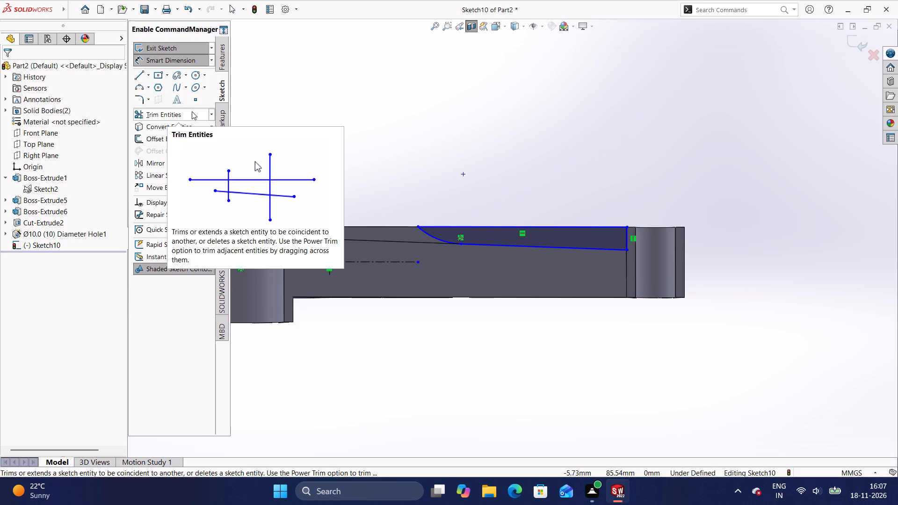
# Dimension the radius of the profile's tangent arc as 78 mm.
pyautogui.click(166, 61)
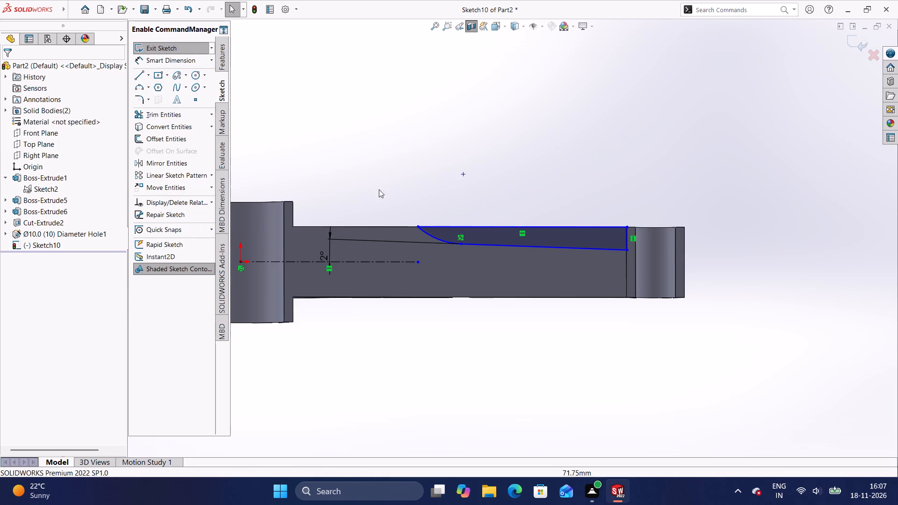
pyautogui.click(432, 235)
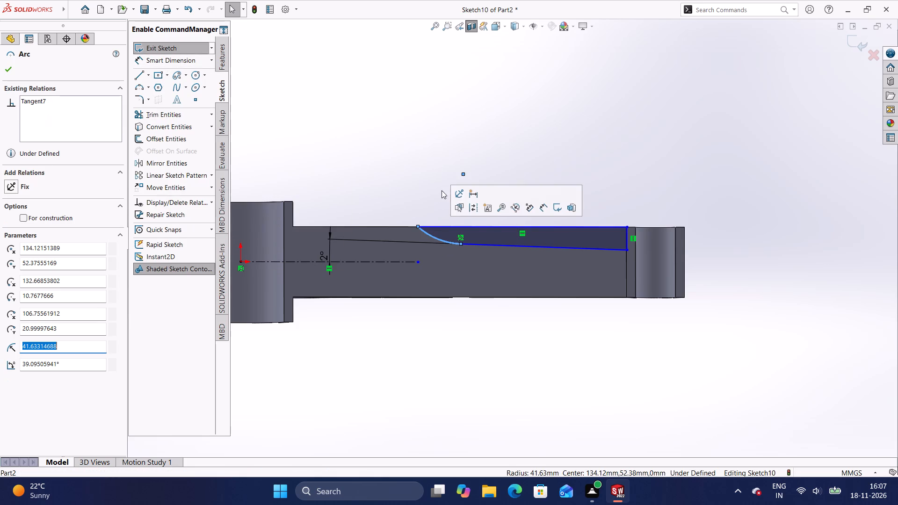
pyautogui.click(186, 62)
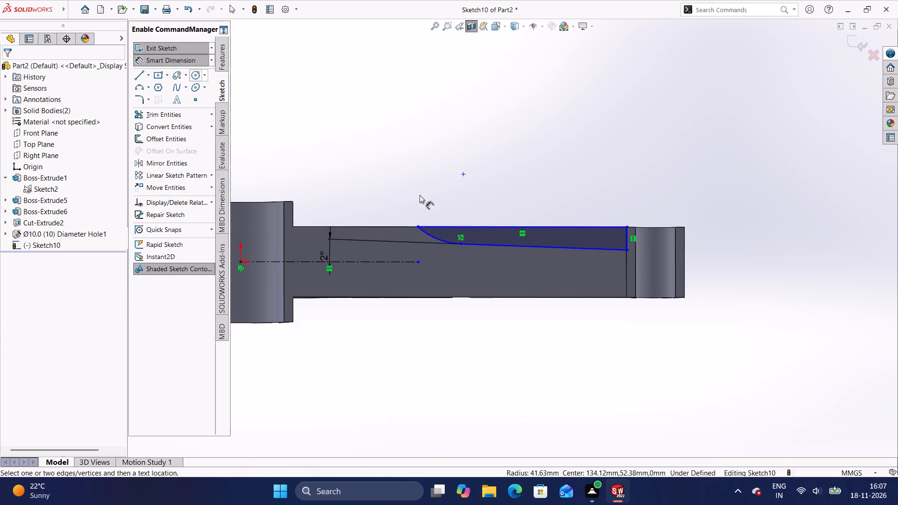
pyautogui.click(435, 237)
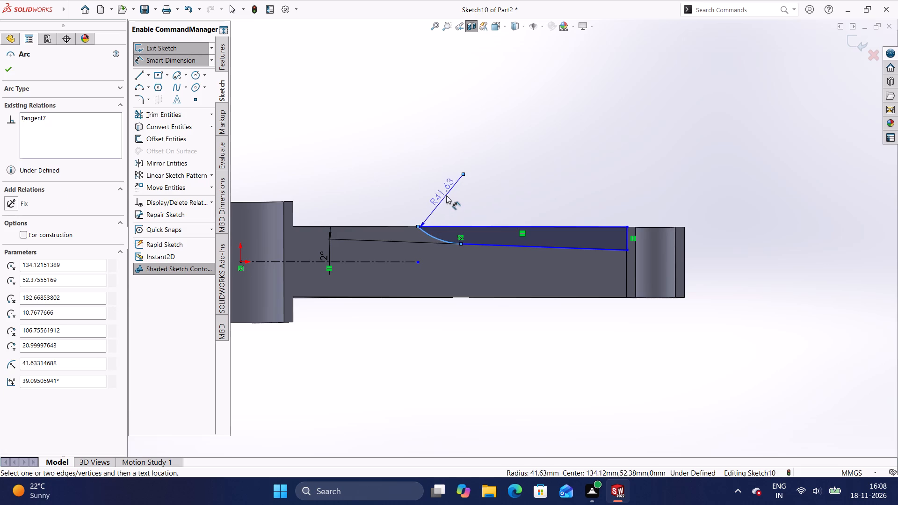
pyautogui.click(456, 200)
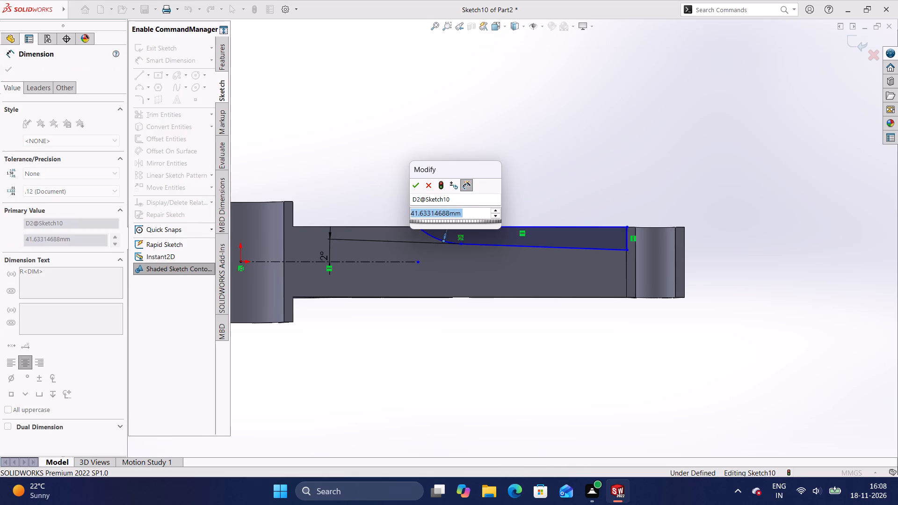
pyautogui.press('BackSpace')
pyautogui.write('78')
pyautogui.press('Return')
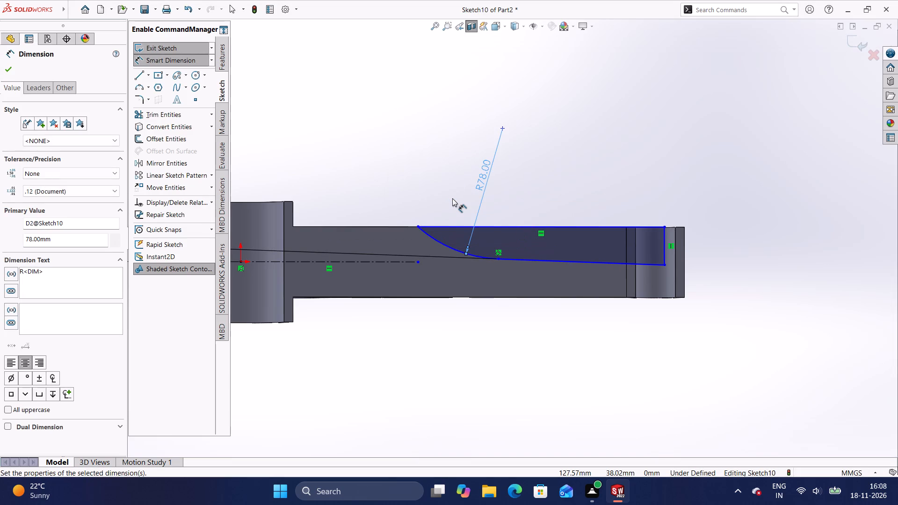
pyautogui.click(452, 198)
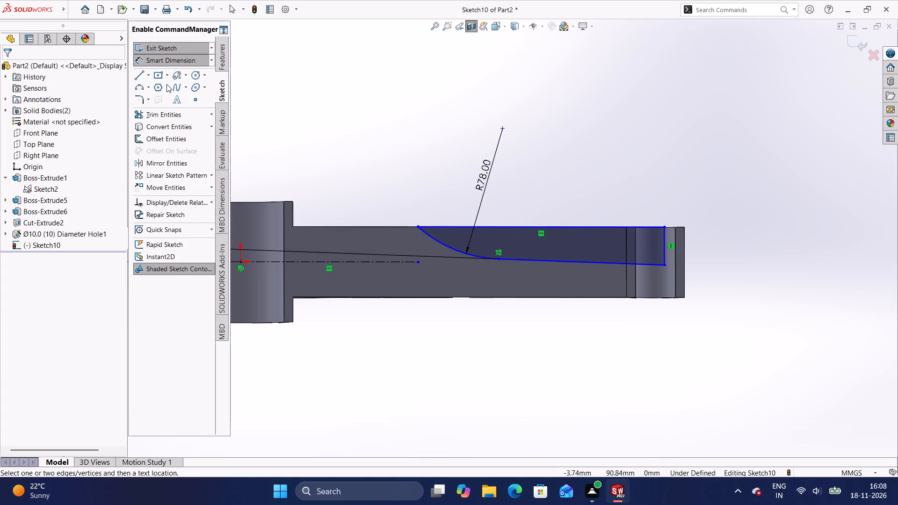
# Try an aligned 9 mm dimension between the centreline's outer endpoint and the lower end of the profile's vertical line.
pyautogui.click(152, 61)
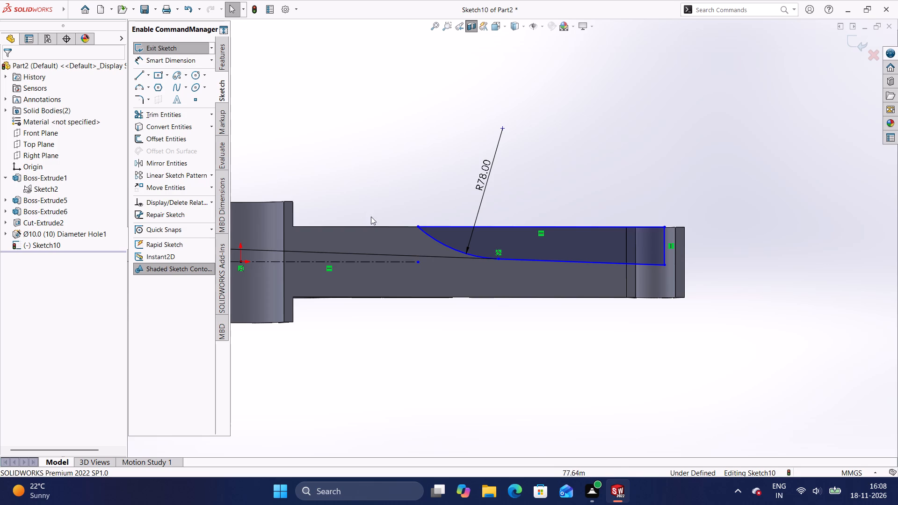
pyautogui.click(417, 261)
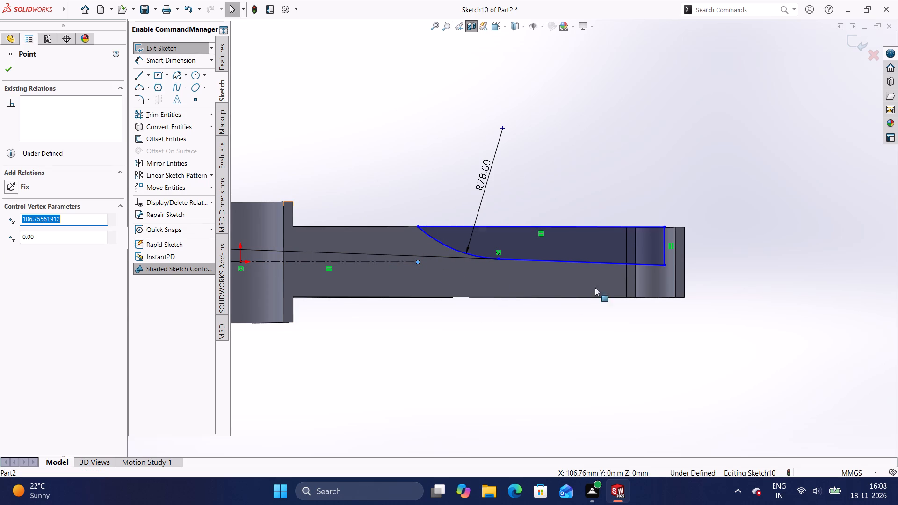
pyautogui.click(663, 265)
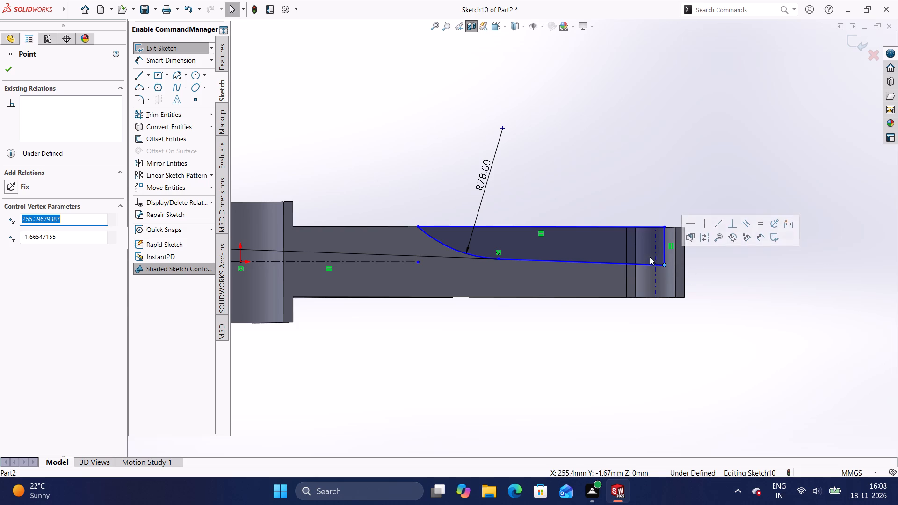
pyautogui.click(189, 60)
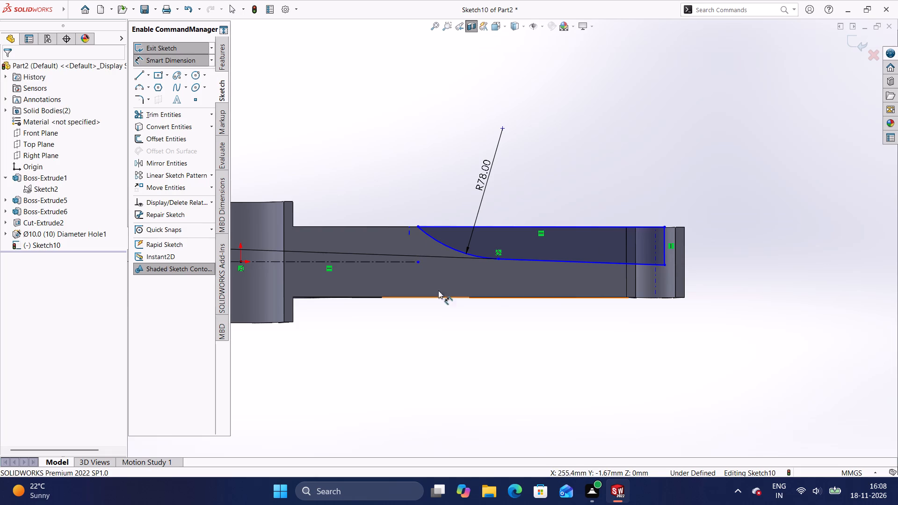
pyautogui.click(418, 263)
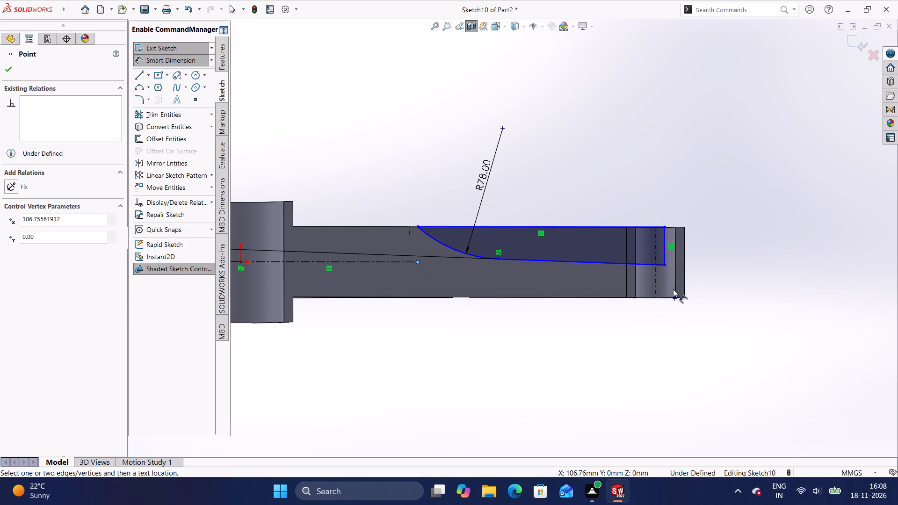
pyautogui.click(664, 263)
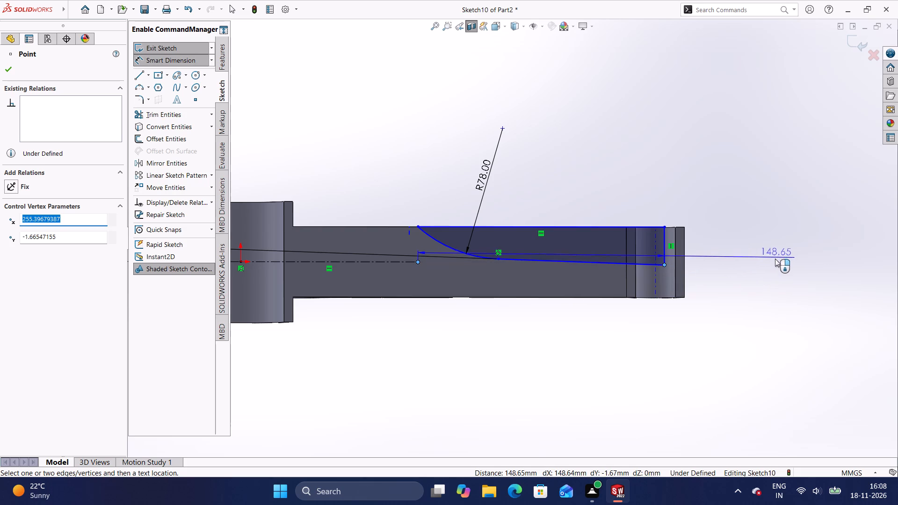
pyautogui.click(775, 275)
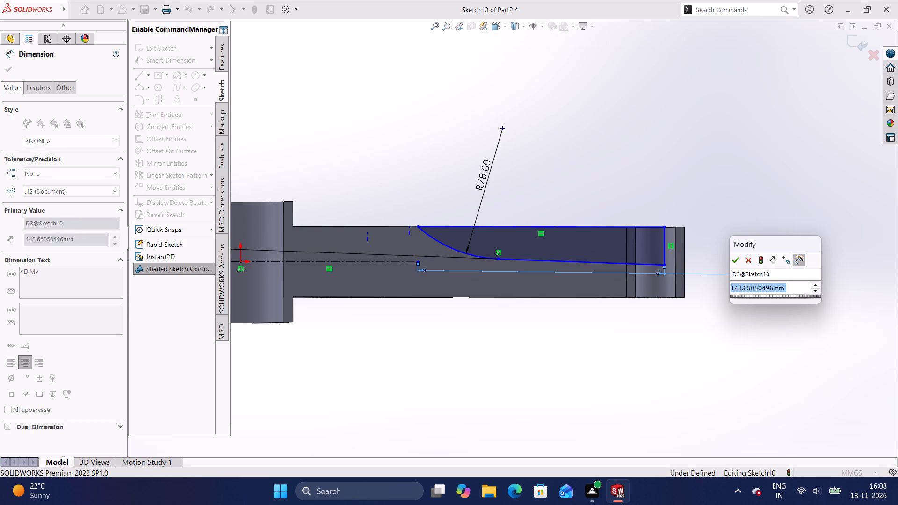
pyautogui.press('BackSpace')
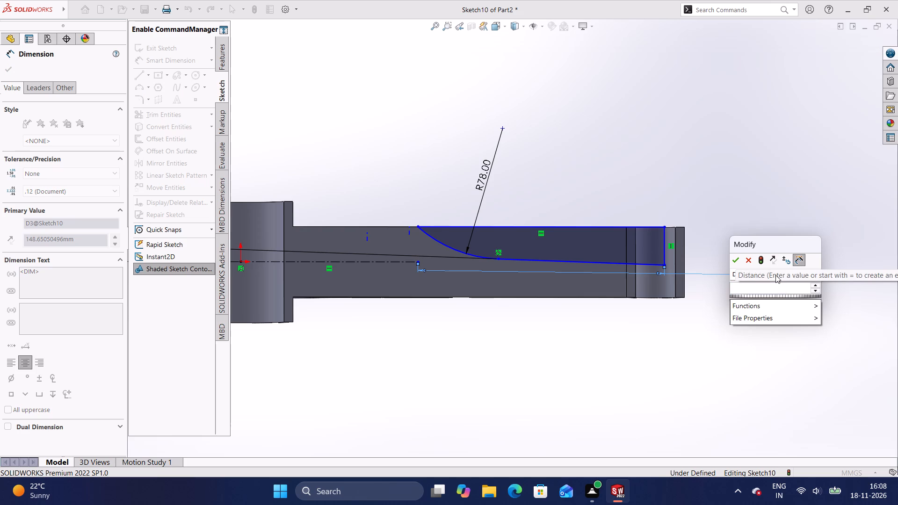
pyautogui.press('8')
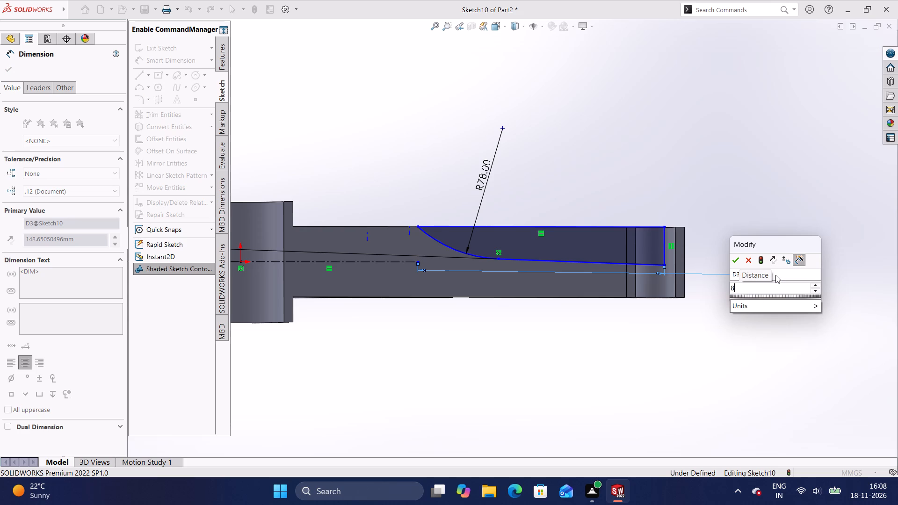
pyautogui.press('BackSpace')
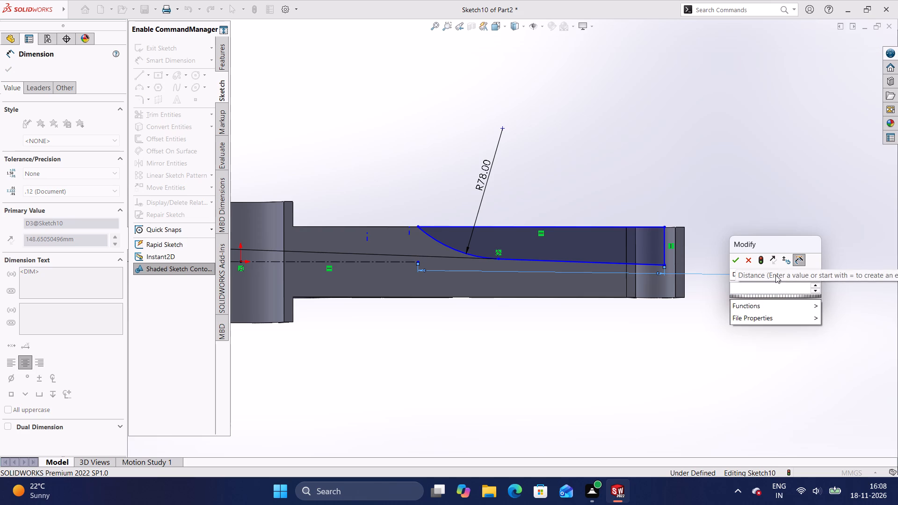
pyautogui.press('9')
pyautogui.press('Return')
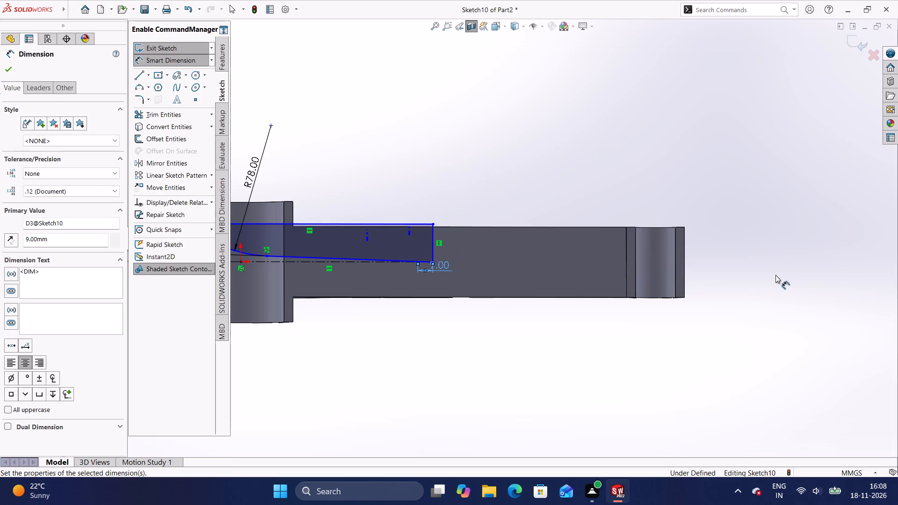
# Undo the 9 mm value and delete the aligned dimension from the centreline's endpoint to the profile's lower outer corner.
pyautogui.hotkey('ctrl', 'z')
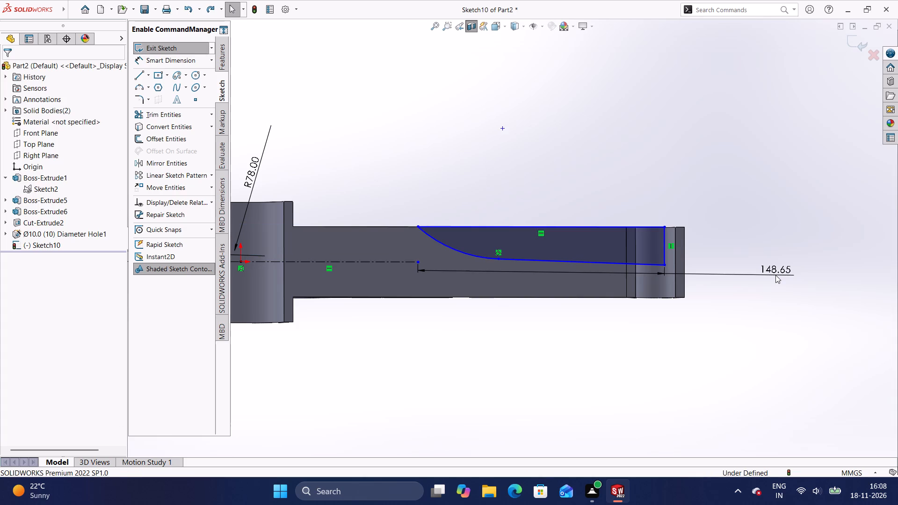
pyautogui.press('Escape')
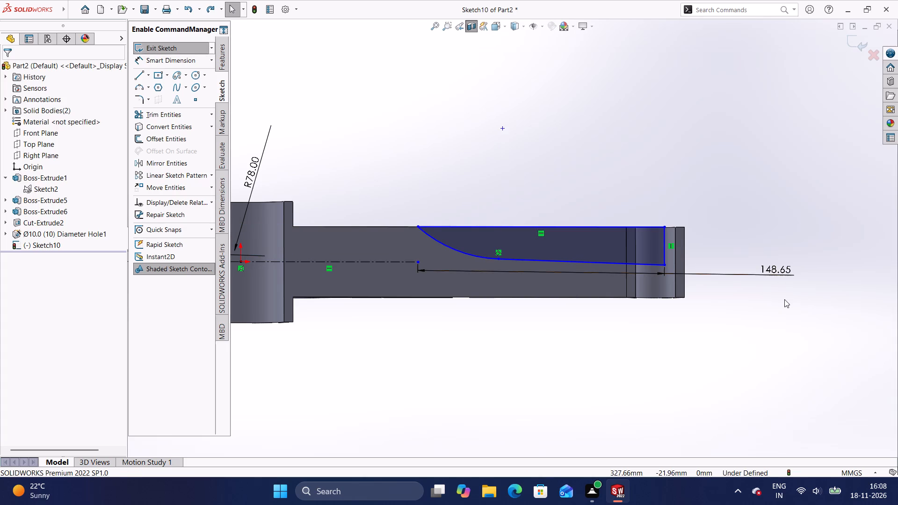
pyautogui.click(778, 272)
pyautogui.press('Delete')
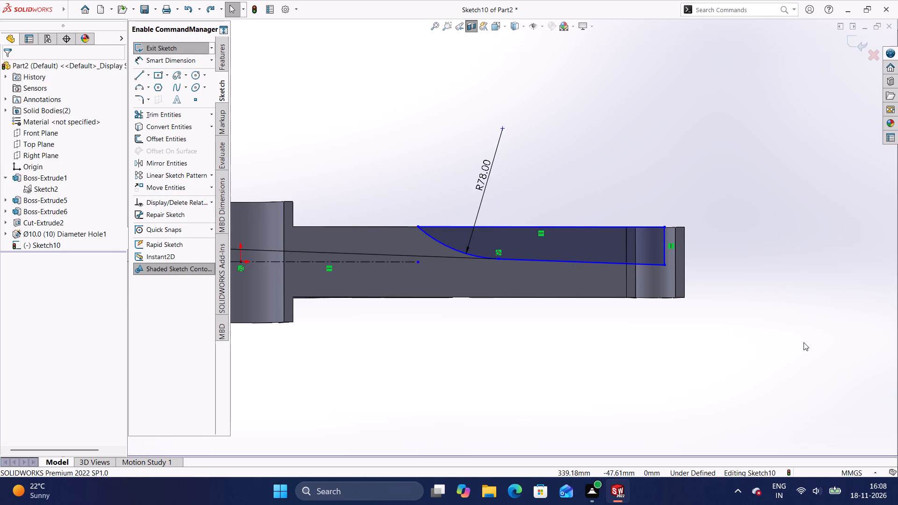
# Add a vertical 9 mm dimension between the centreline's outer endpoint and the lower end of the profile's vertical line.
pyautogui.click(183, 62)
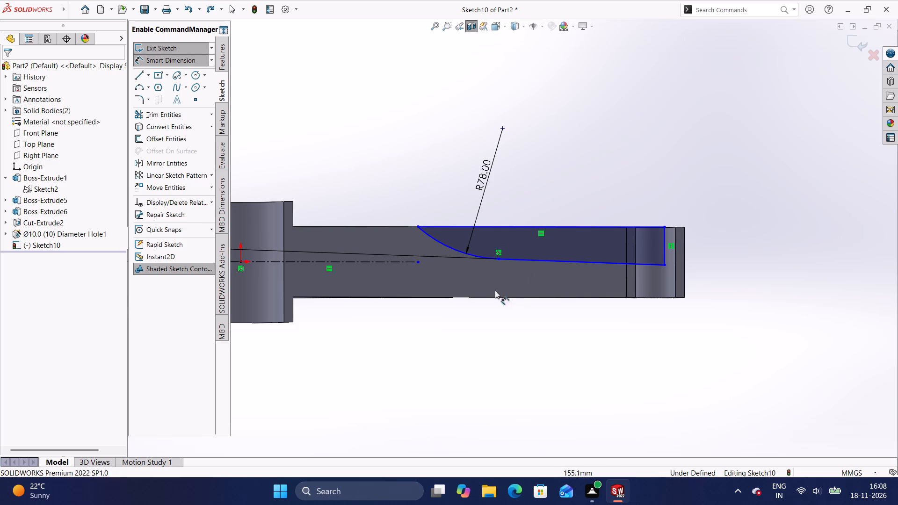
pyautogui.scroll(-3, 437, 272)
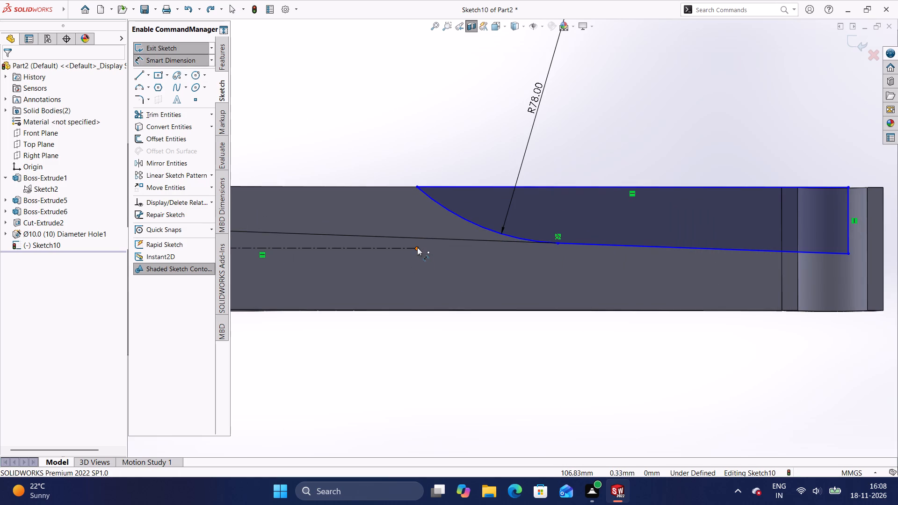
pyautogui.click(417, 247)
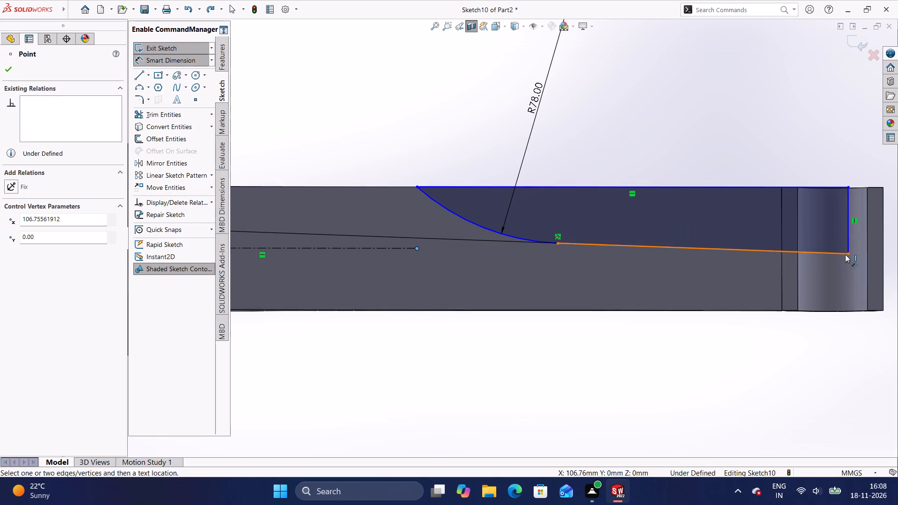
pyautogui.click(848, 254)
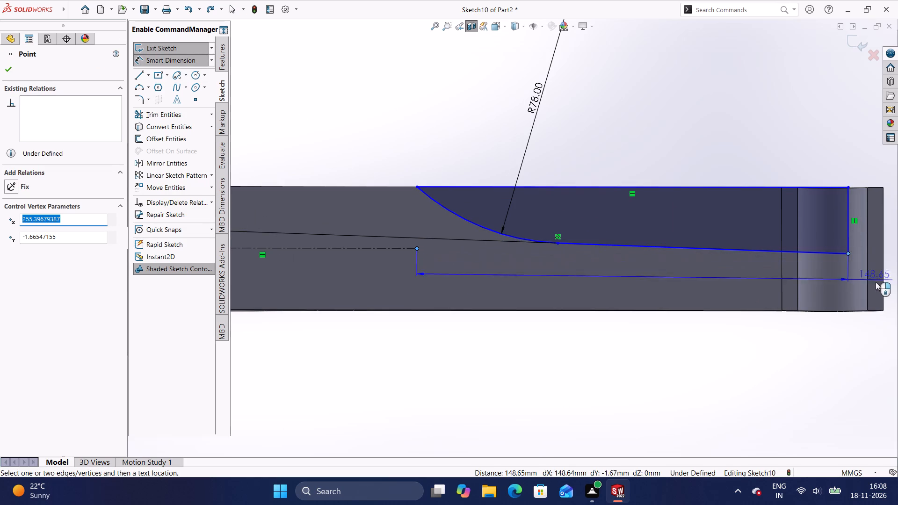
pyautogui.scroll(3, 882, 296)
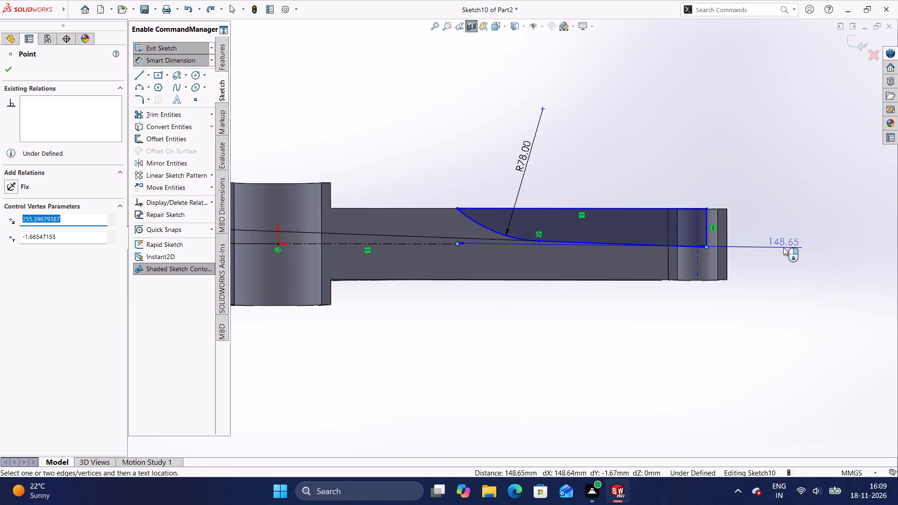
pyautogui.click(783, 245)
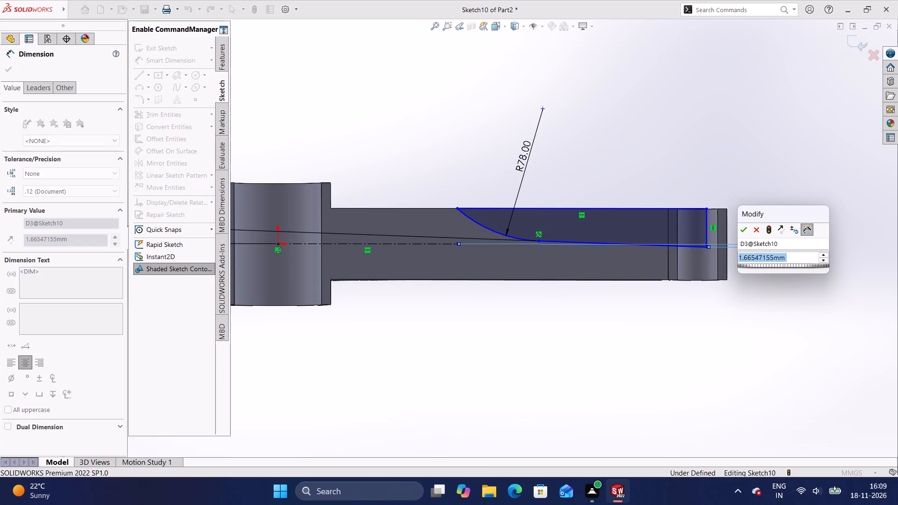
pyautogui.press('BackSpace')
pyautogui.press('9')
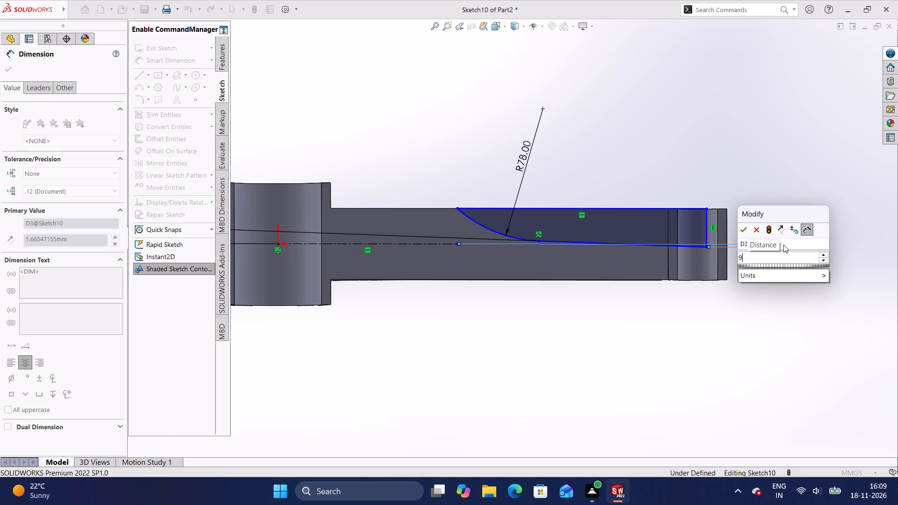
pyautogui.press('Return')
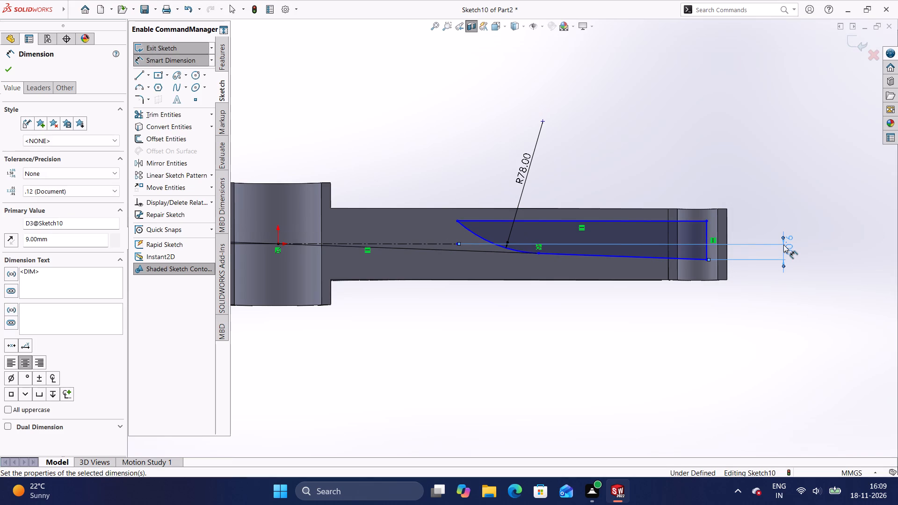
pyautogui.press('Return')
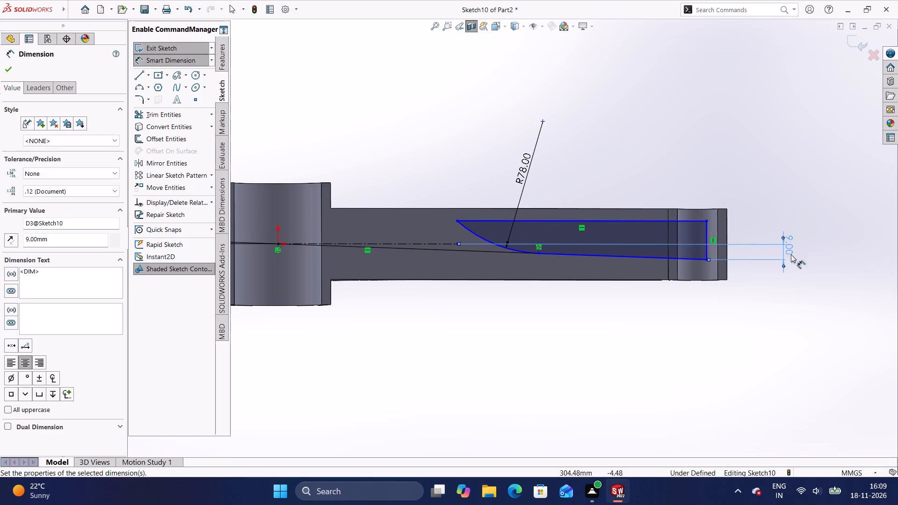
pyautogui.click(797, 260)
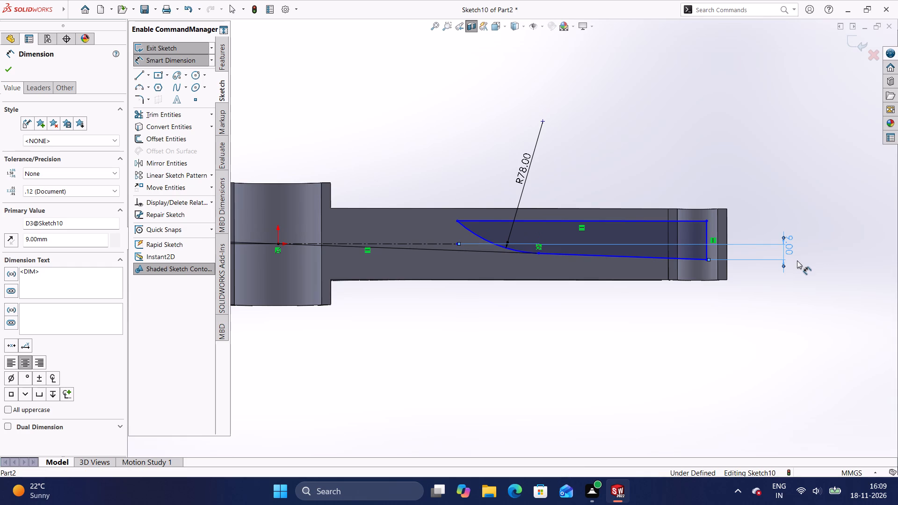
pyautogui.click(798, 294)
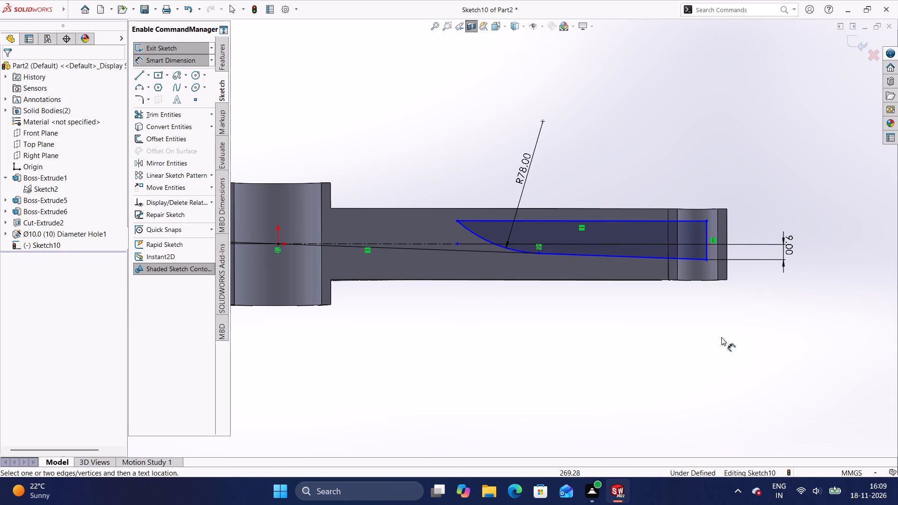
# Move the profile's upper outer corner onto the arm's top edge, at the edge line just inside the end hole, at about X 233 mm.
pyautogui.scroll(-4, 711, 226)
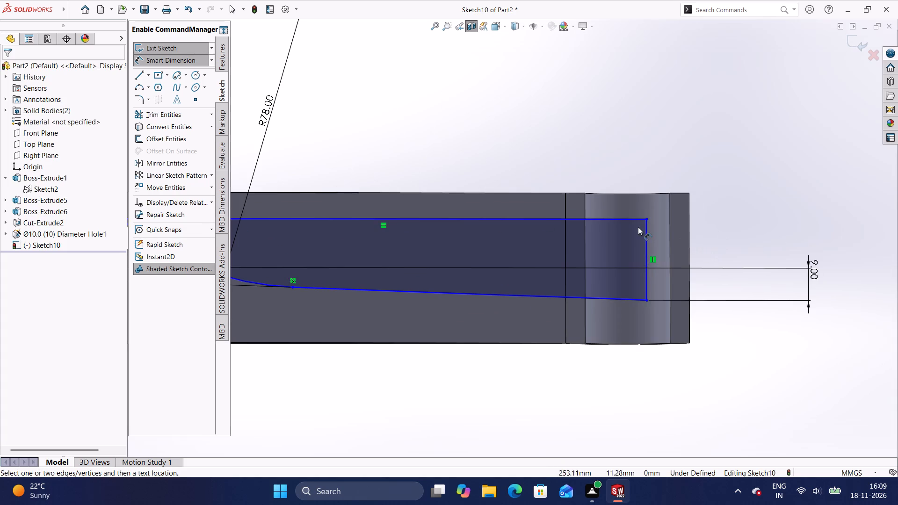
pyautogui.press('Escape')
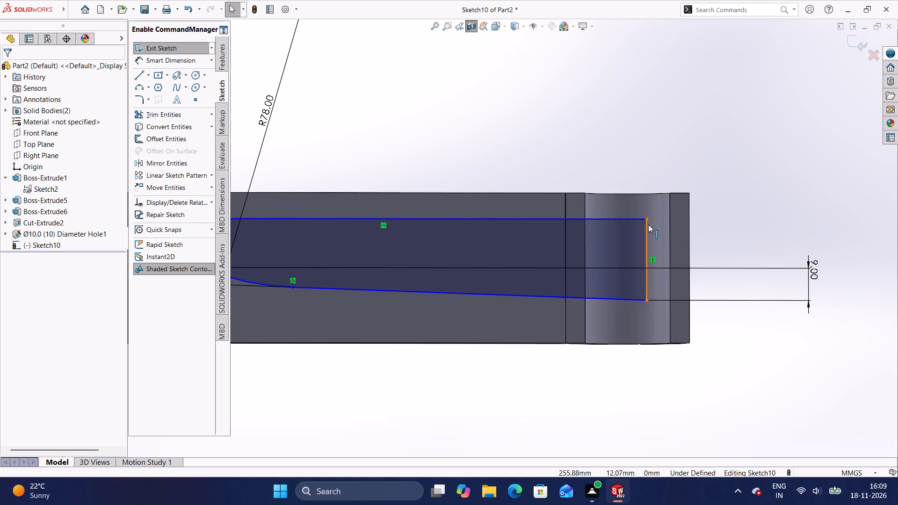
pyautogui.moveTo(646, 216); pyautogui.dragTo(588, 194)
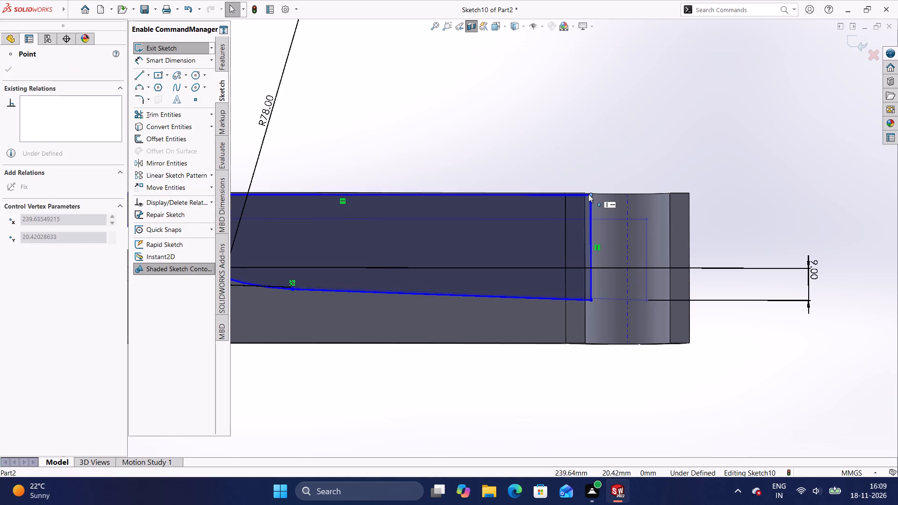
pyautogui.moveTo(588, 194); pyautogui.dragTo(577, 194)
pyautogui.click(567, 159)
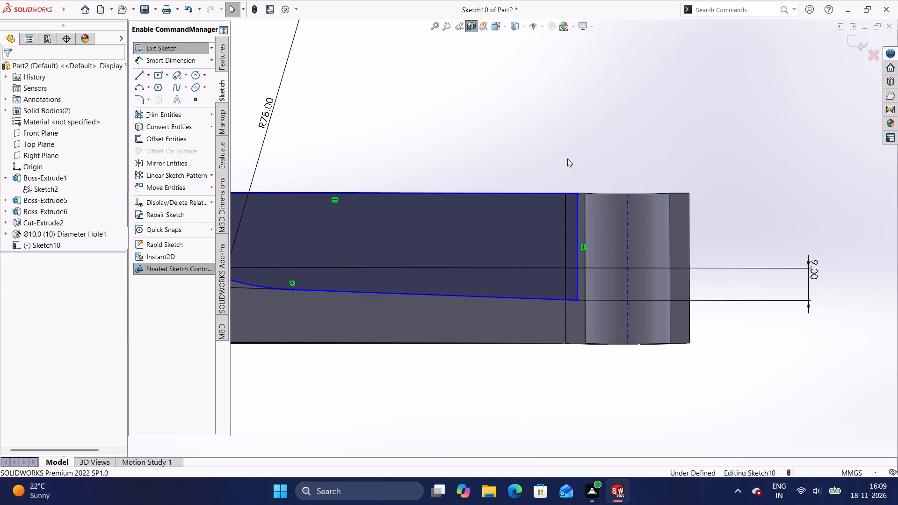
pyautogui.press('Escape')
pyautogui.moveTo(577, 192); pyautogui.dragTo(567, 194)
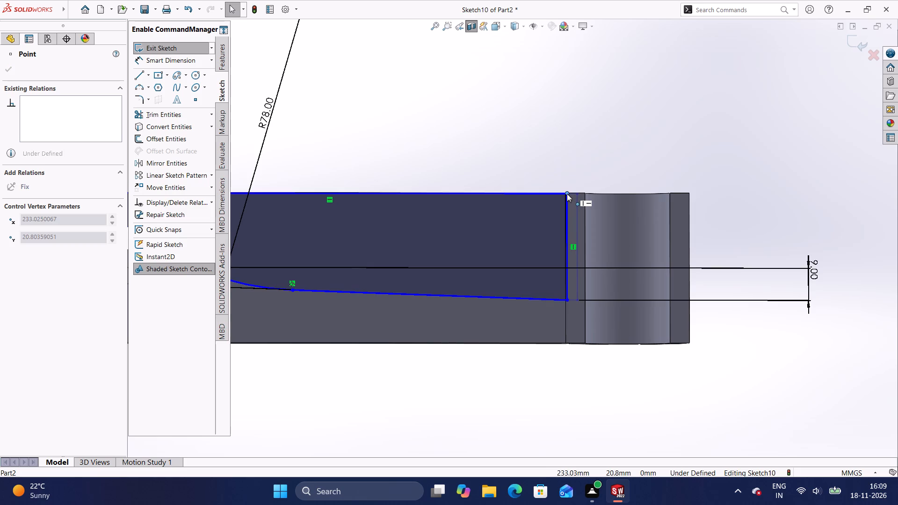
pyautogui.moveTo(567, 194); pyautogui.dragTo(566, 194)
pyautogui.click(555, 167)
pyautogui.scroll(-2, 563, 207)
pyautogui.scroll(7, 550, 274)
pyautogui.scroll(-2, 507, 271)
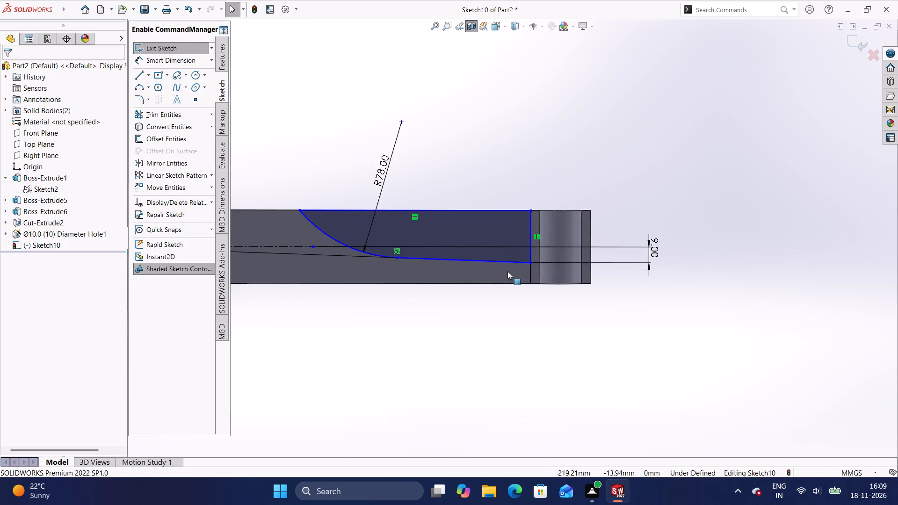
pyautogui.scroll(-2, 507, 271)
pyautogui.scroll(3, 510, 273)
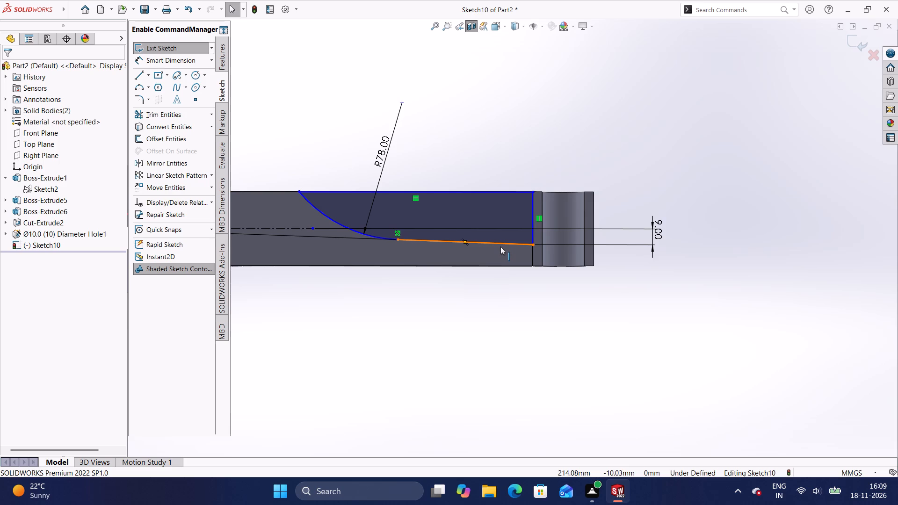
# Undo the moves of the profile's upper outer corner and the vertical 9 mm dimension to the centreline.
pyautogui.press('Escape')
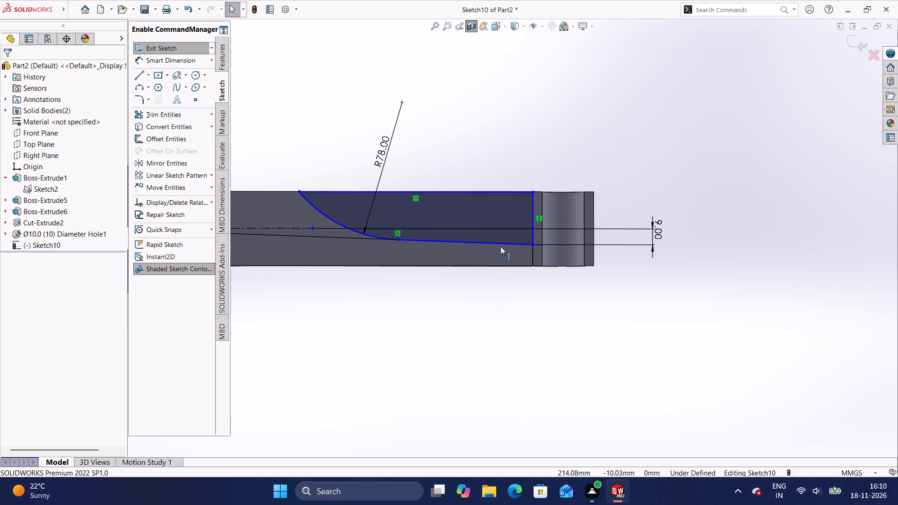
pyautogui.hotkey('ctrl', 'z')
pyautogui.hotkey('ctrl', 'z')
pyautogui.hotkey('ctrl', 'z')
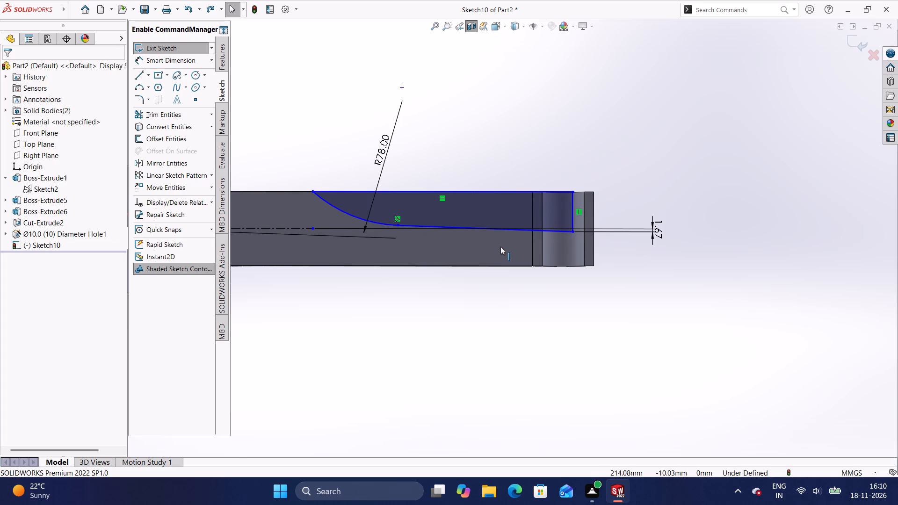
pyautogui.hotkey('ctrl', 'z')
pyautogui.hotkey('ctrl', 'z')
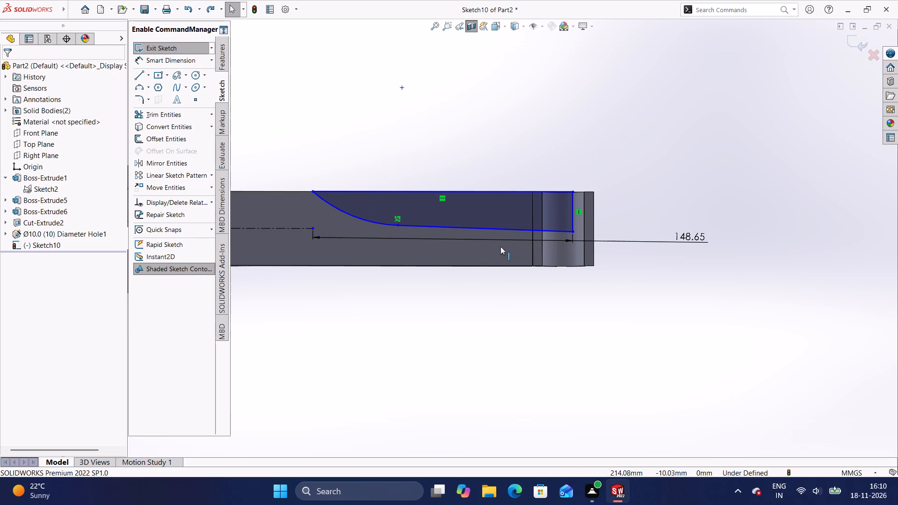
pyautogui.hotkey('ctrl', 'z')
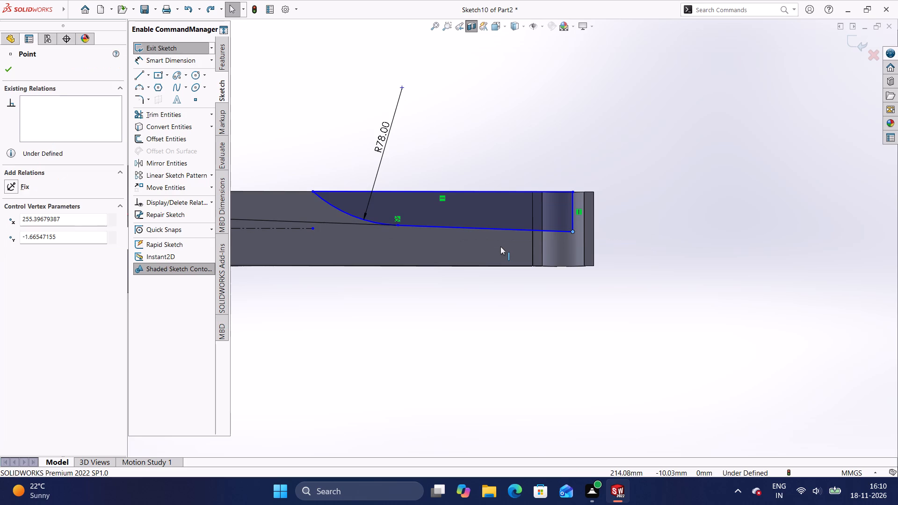
# Undo the 78 mm radius value on the profile's tangent arc and delete the arc's radius dimension.
pyautogui.hotkey('ctrl', 'z')
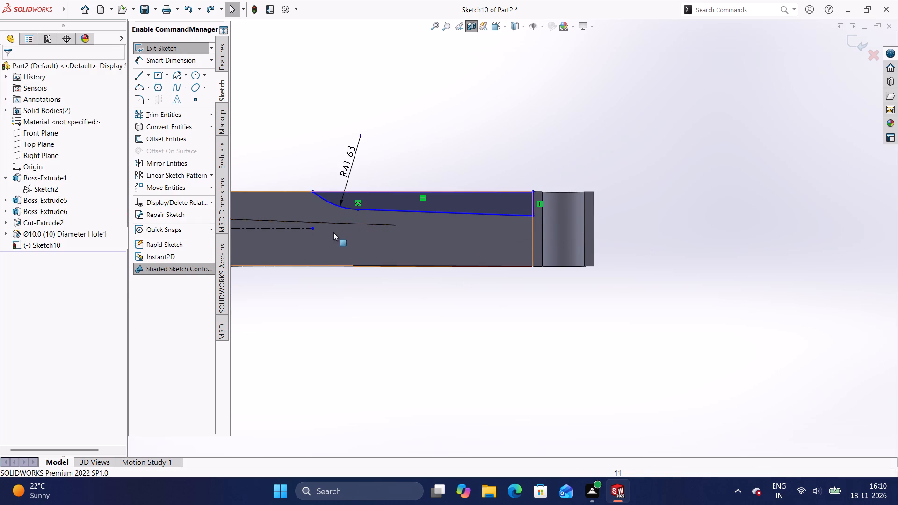
pyautogui.click(349, 169)
pyautogui.press('Delete')
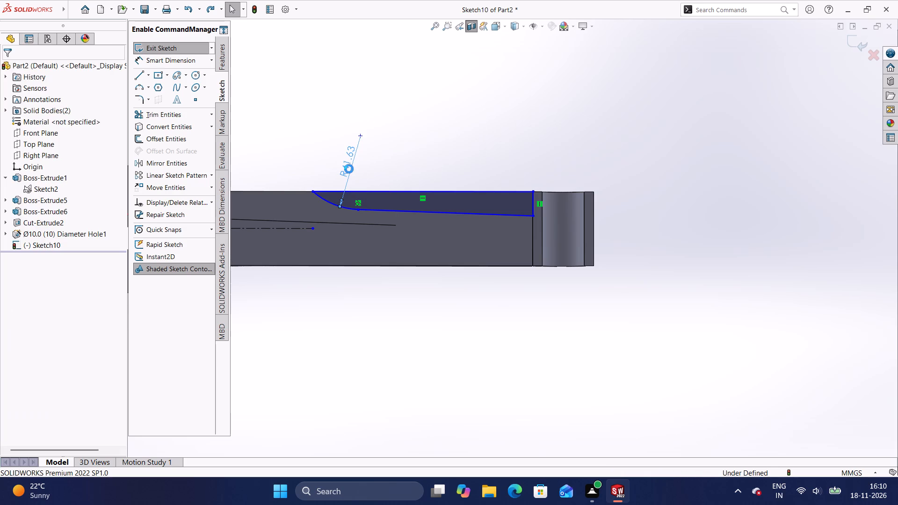
# Dimension the vertical distance between the centreline's outer endpoint and the profile's lower outer corner as 9 mm.
pyautogui.click(178, 60)
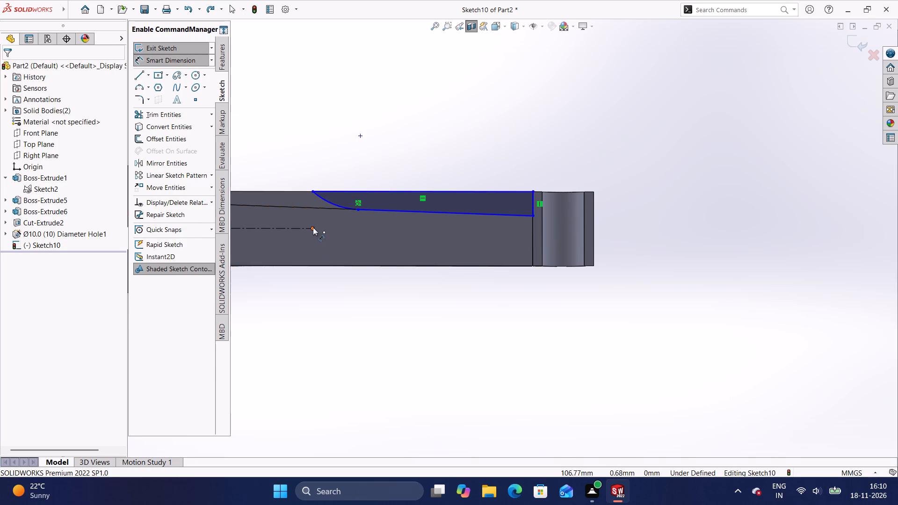
pyautogui.click(313, 227)
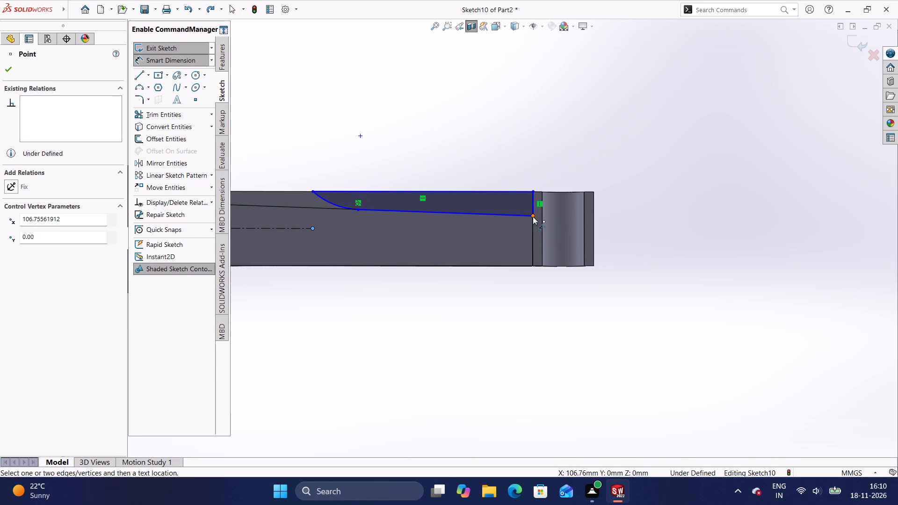
pyautogui.click(533, 215)
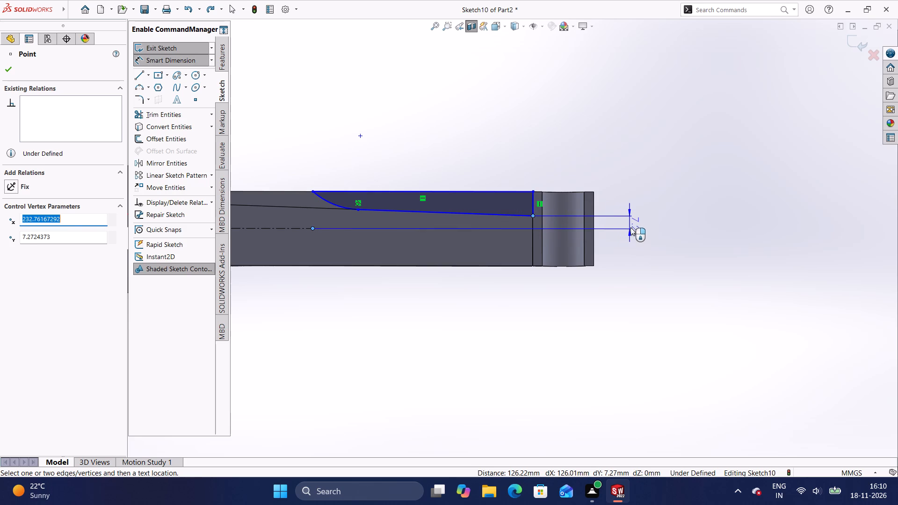
pyautogui.click(630, 227)
pyautogui.press('BackSpace')
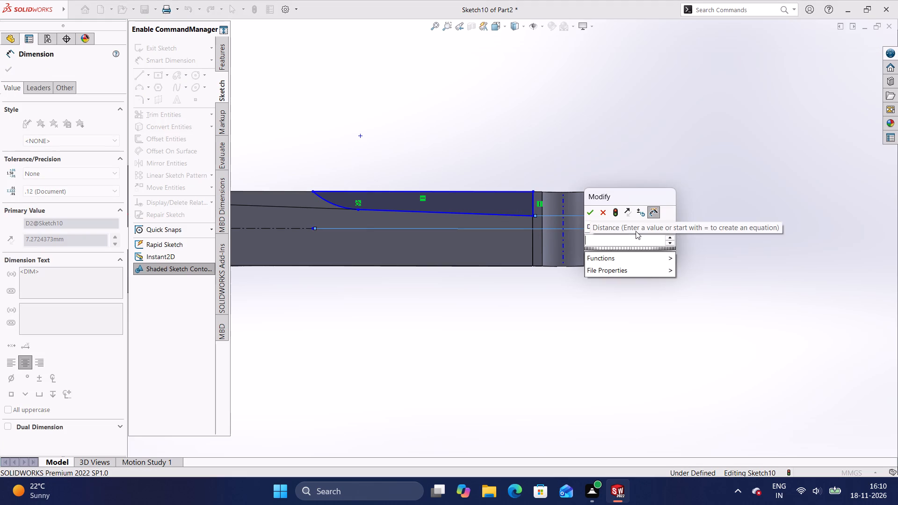
pyautogui.press('9')
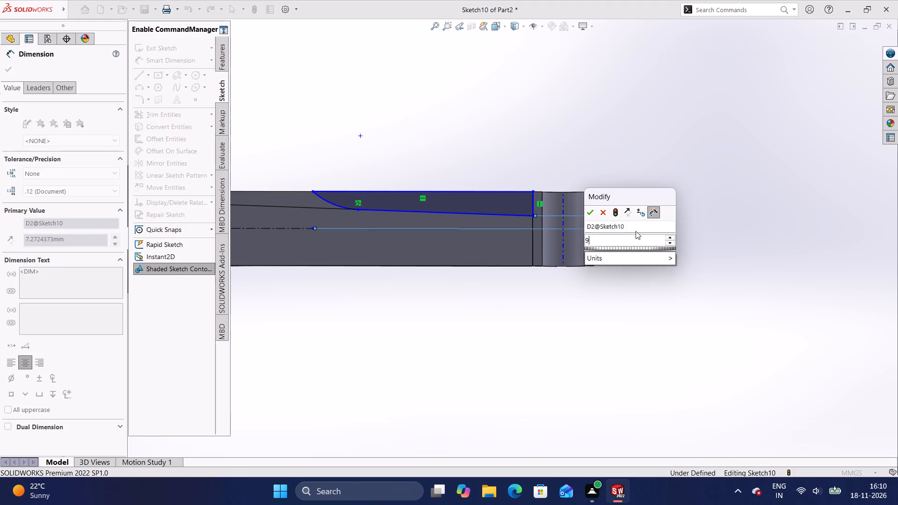
pyautogui.press('Return')
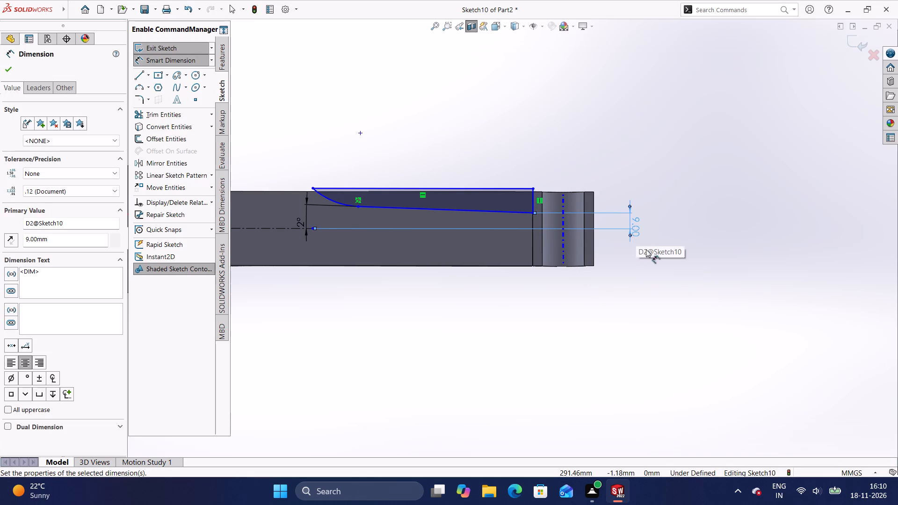
pyautogui.click(654, 276)
pyautogui.click(659, 286)
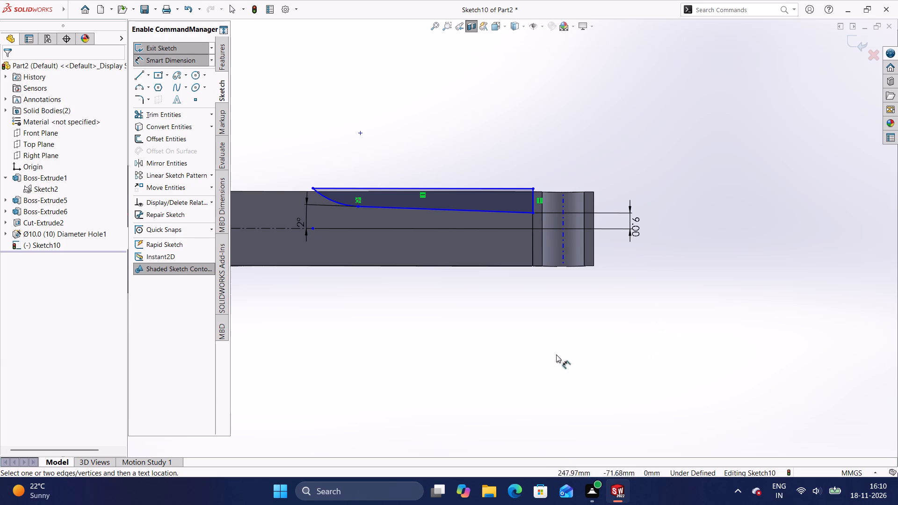
pyautogui.scroll(3, 388, 263)
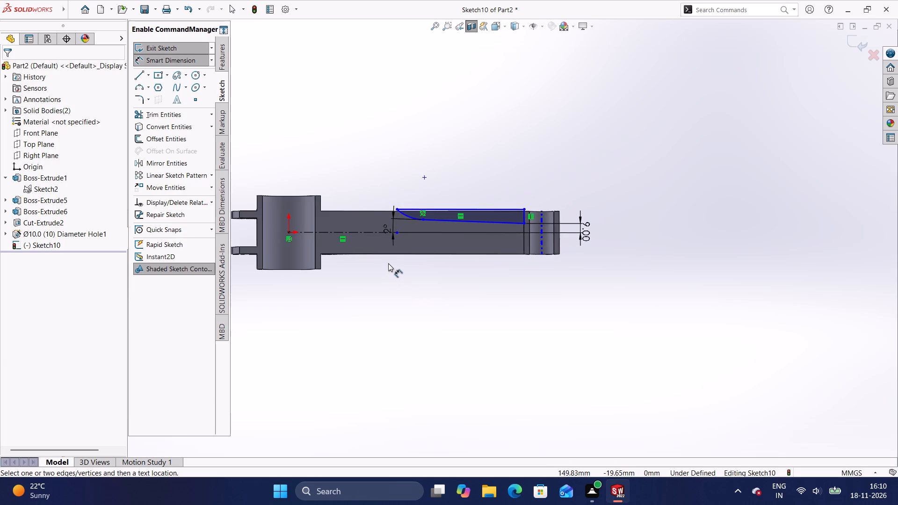
pyautogui.scroll(-5, 418, 207)
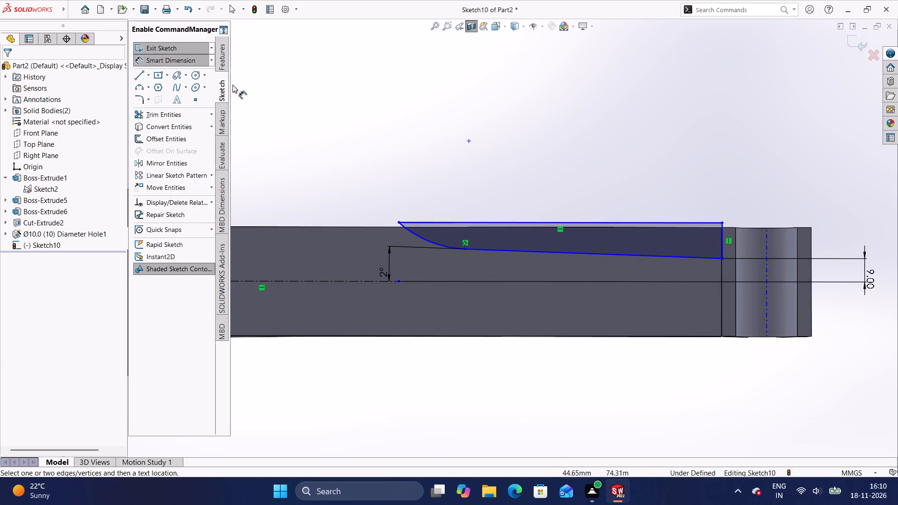
pyautogui.click(174, 60)
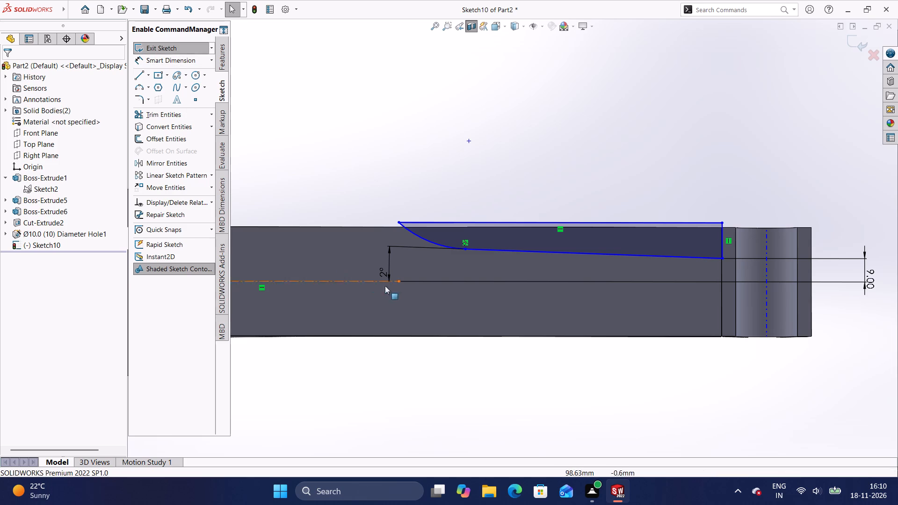
# Dimension the radius of the profile's tangent arc as 76 mm.
pyautogui.click(427, 240)
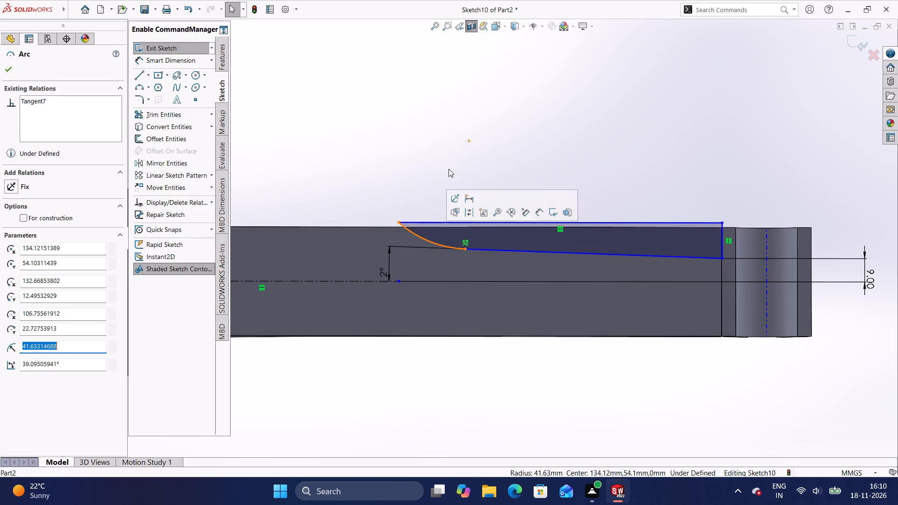
pyautogui.click(187, 63)
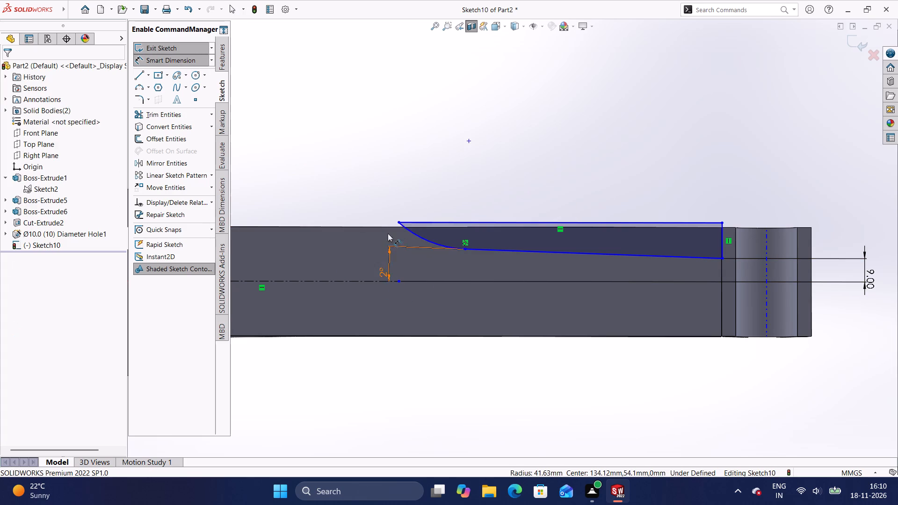
pyautogui.click(430, 240)
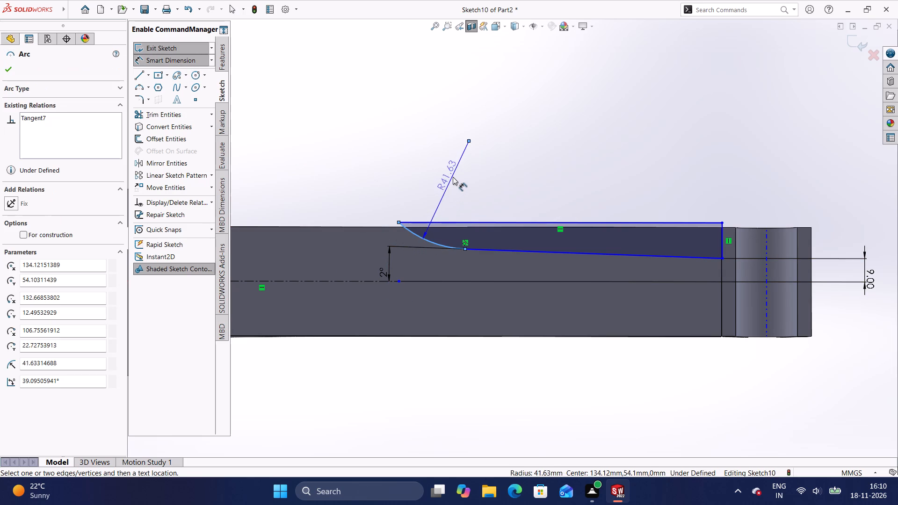
pyautogui.click(453, 176)
pyautogui.press('BackSpace')
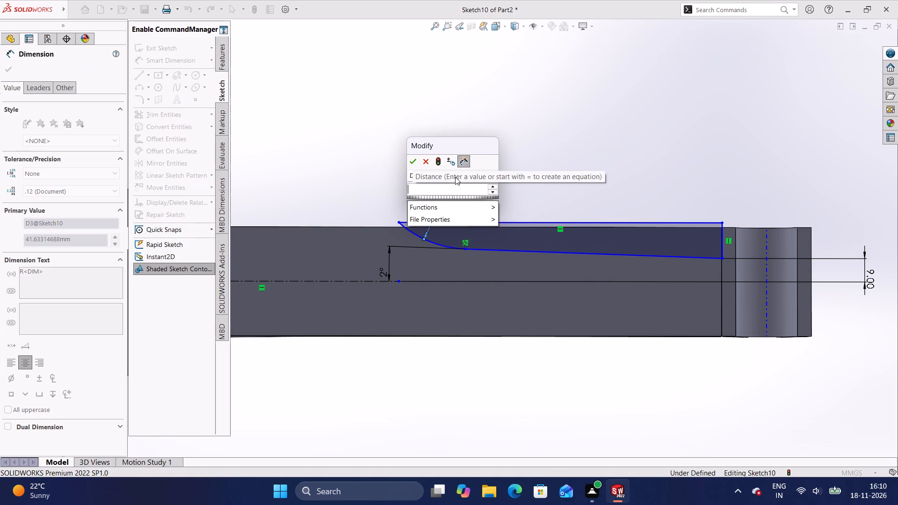
pyautogui.write('76')
pyautogui.press('Return')
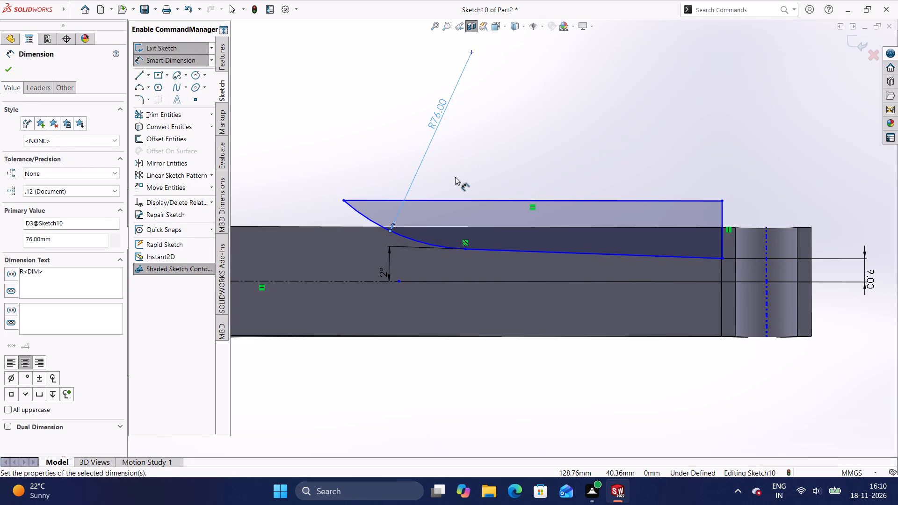
pyautogui.click(455, 177)
# Dimension the horizontal distance from the origin to the arc's upper endpoint as 87 mm.
pyautogui.scroll(3, 358, 128)
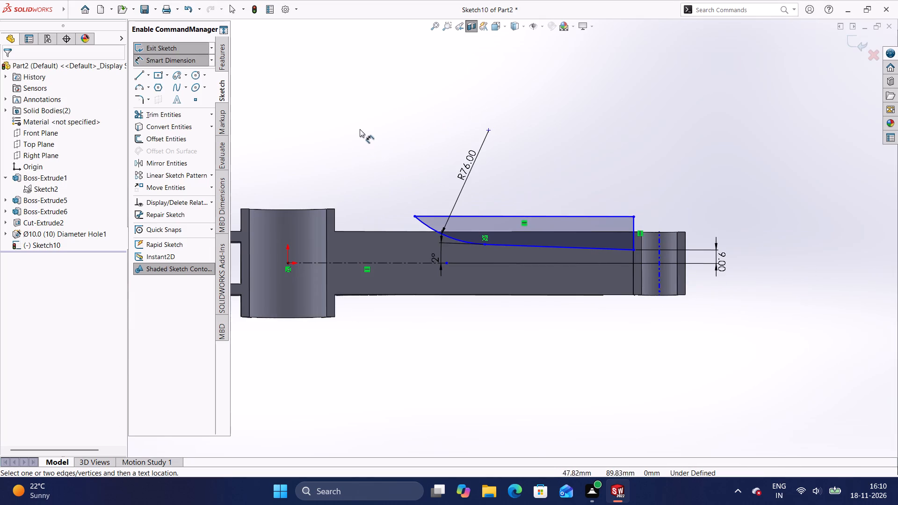
pyautogui.click(188, 61)
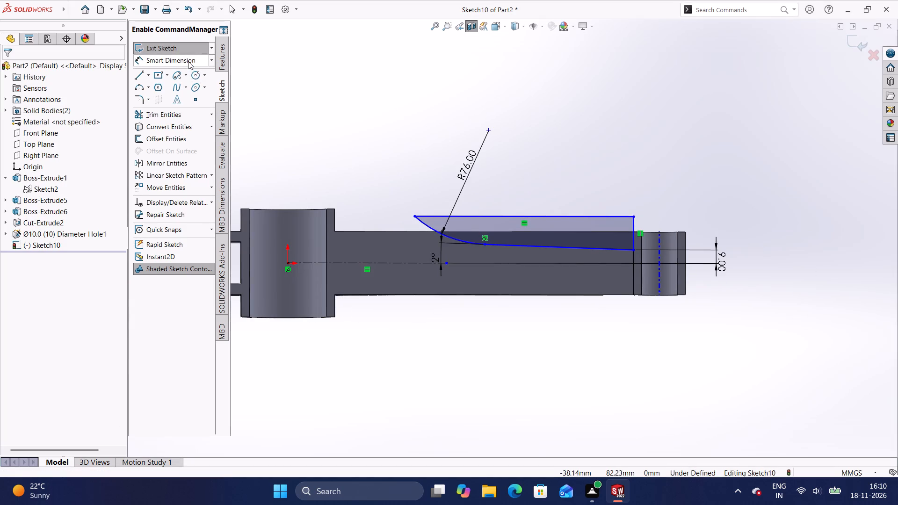
pyautogui.click(288, 263)
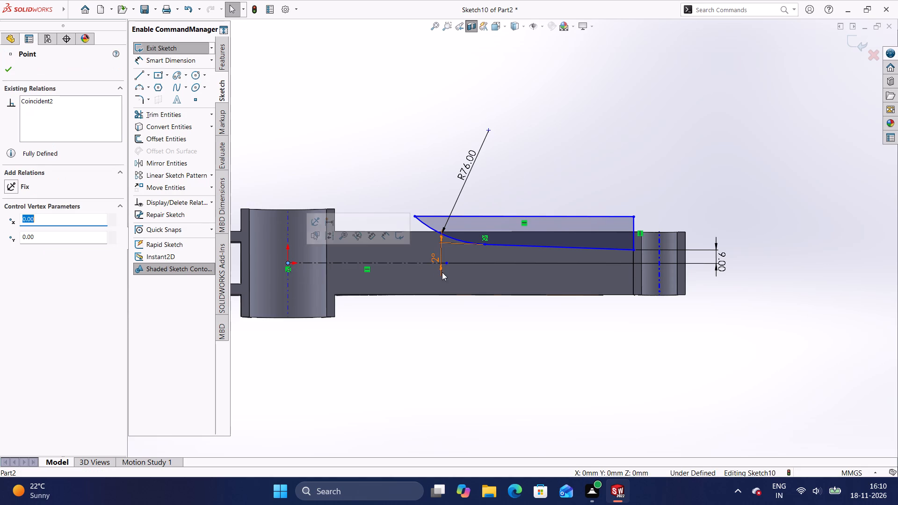
pyautogui.click(413, 216)
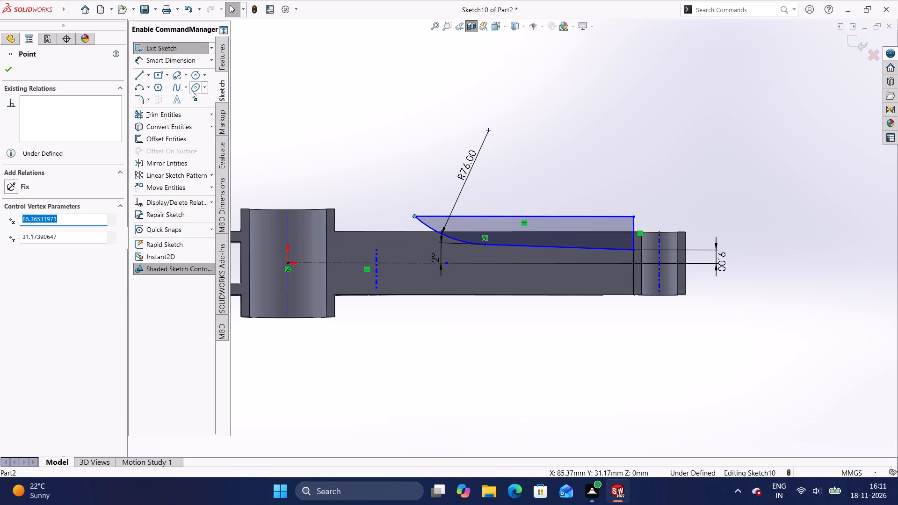
pyautogui.click(178, 62)
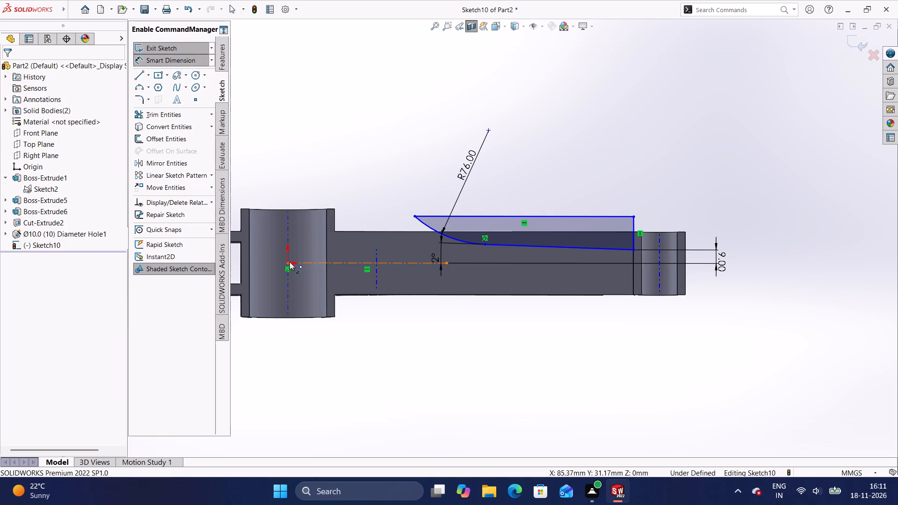
pyautogui.click(288, 262)
pyautogui.click(415, 216)
pyautogui.click(408, 160)
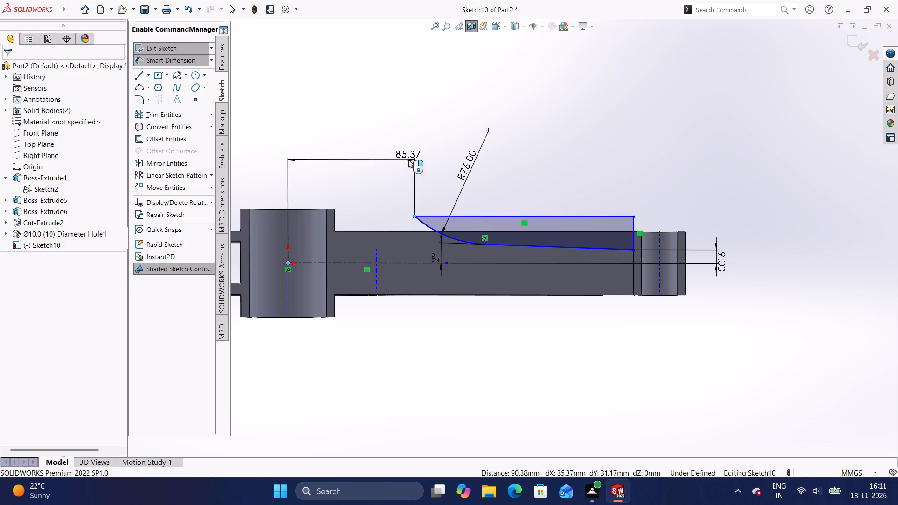
pyautogui.press('BackSpace')
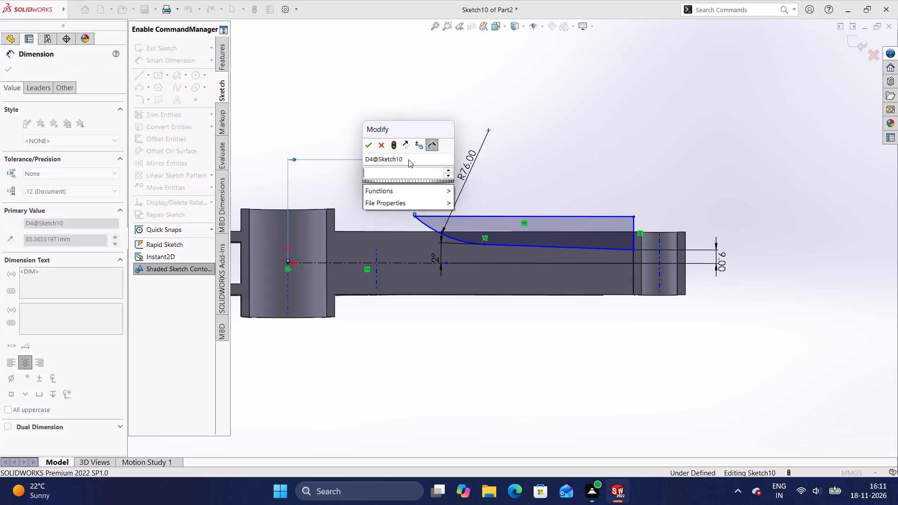
pyautogui.write('87')
pyautogui.press('Return')
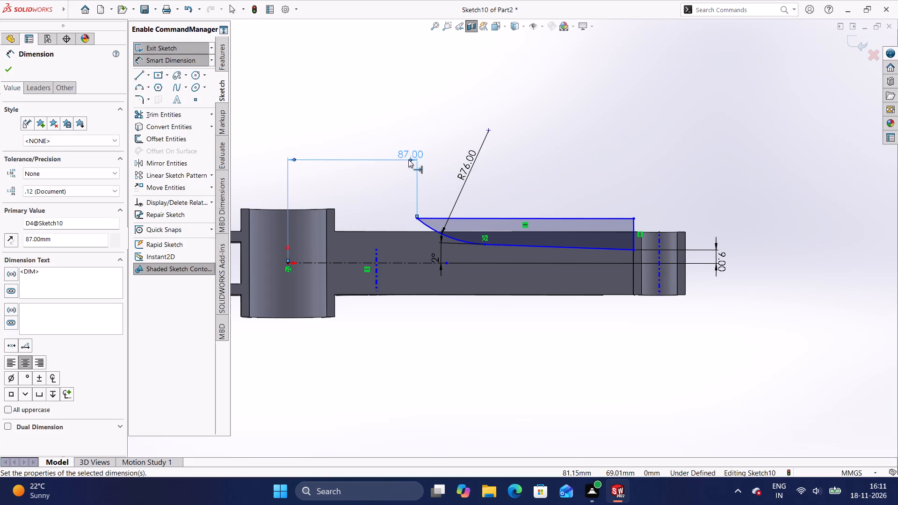
pyautogui.click(452, 132)
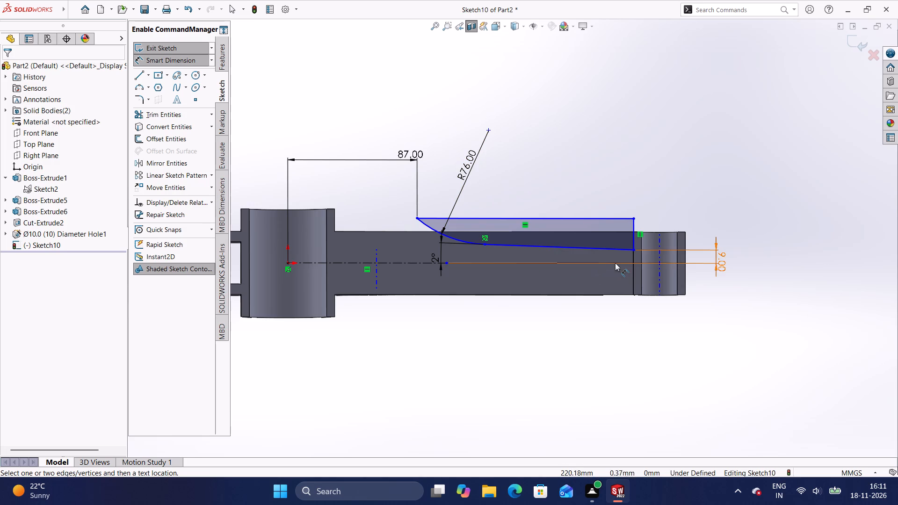
# Move the profile's upper outer corner down to the arm's top edge, at about X 232.5 mm, Y 20.8 mm.
pyautogui.scroll(-5, 615, 263)
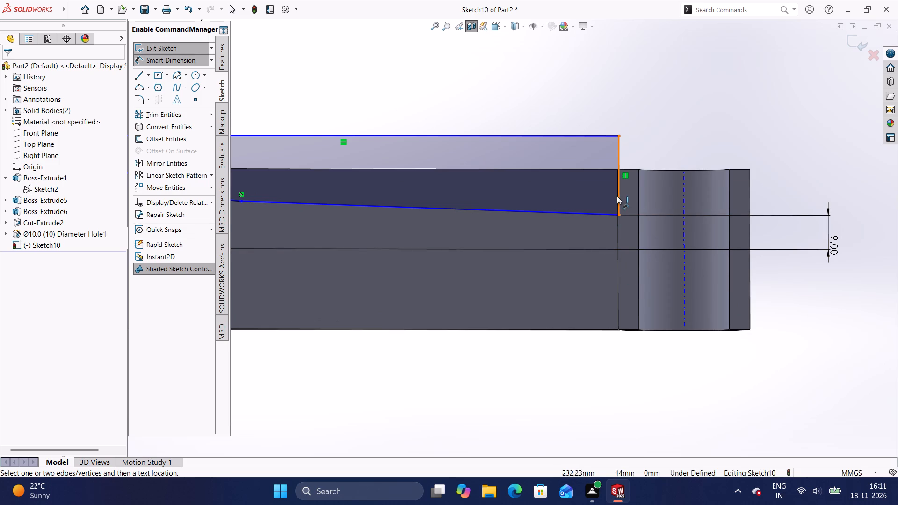
pyautogui.press('Escape')
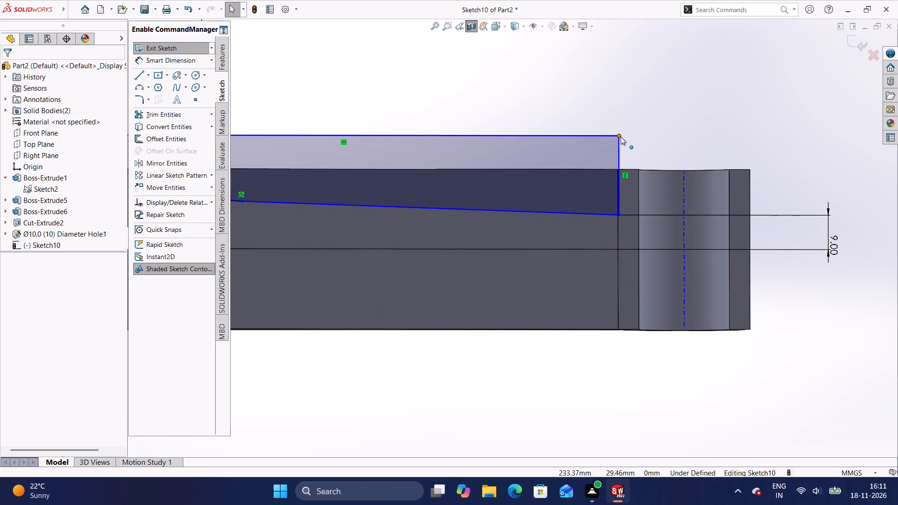
pyautogui.moveTo(618, 135); pyautogui.dragTo(618, 166)
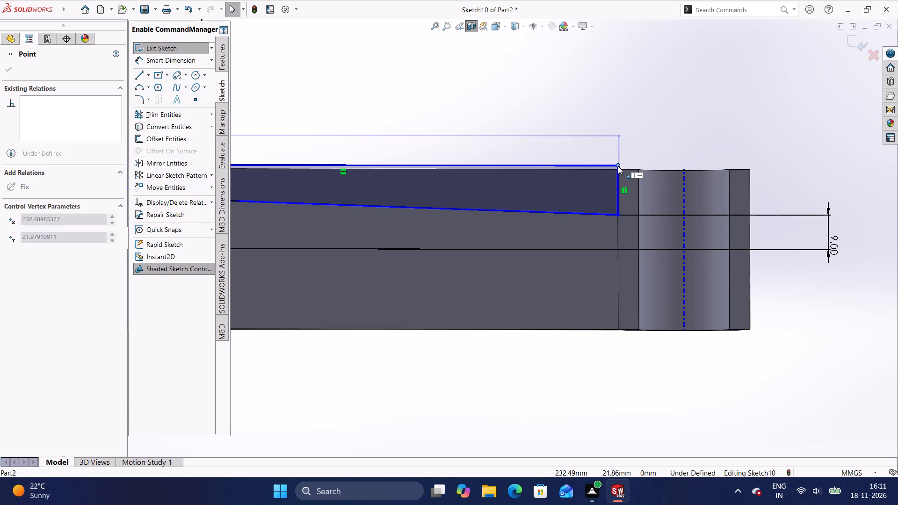
pyautogui.moveTo(618, 166); pyautogui.dragTo(618, 170)
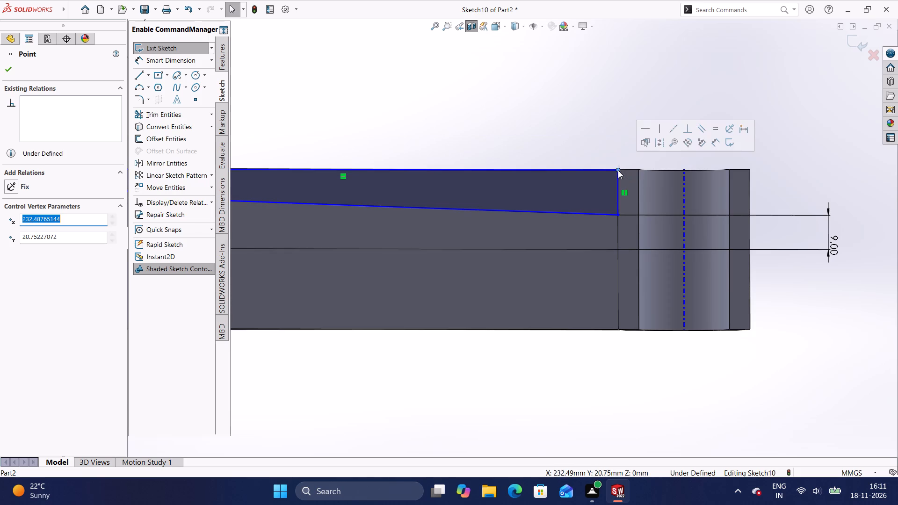
pyautogui.click(615, 149)
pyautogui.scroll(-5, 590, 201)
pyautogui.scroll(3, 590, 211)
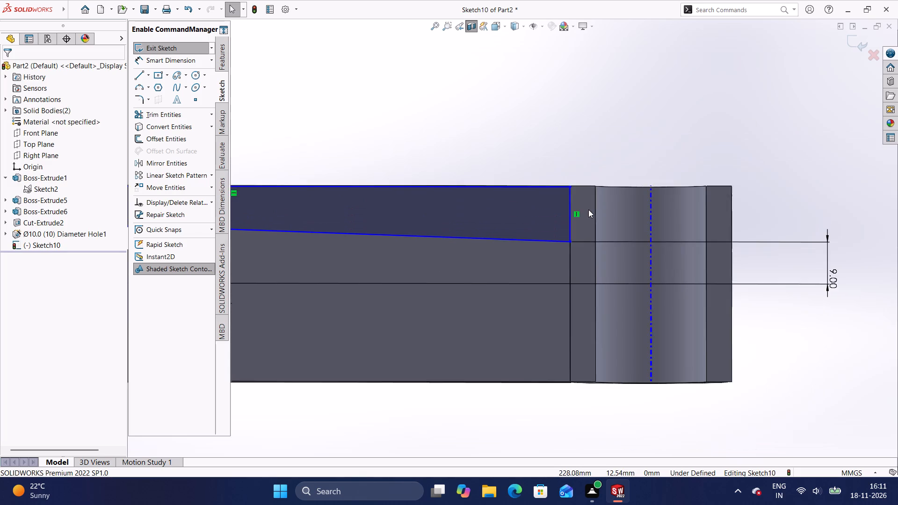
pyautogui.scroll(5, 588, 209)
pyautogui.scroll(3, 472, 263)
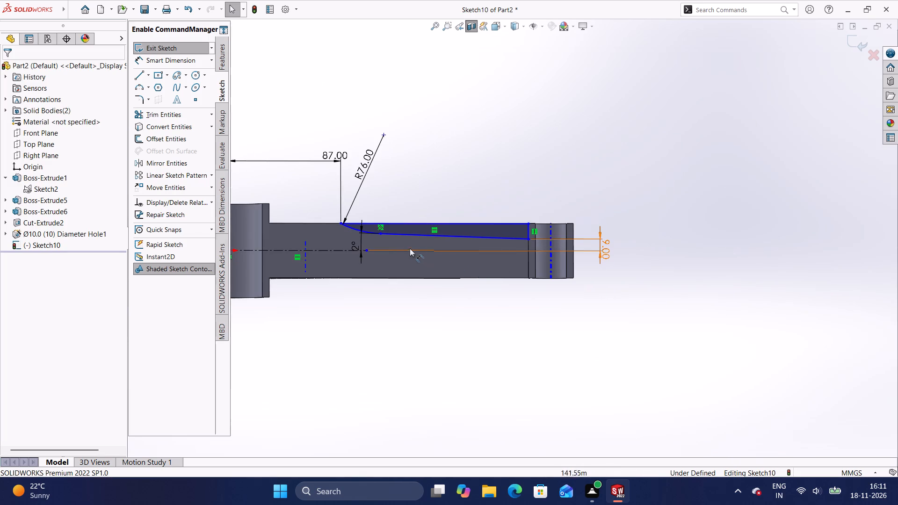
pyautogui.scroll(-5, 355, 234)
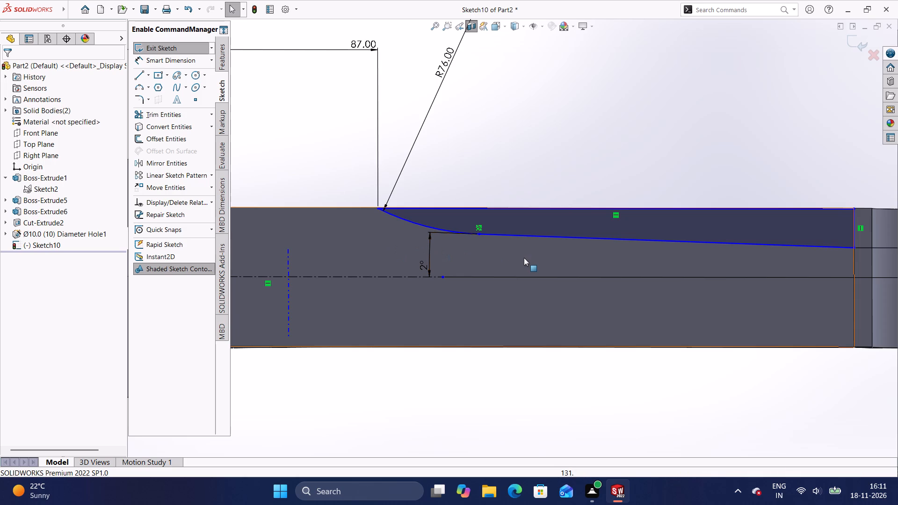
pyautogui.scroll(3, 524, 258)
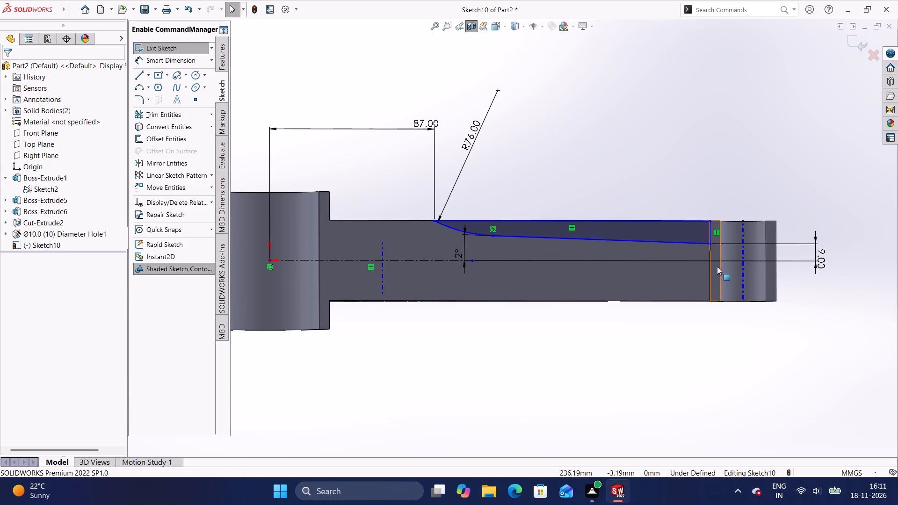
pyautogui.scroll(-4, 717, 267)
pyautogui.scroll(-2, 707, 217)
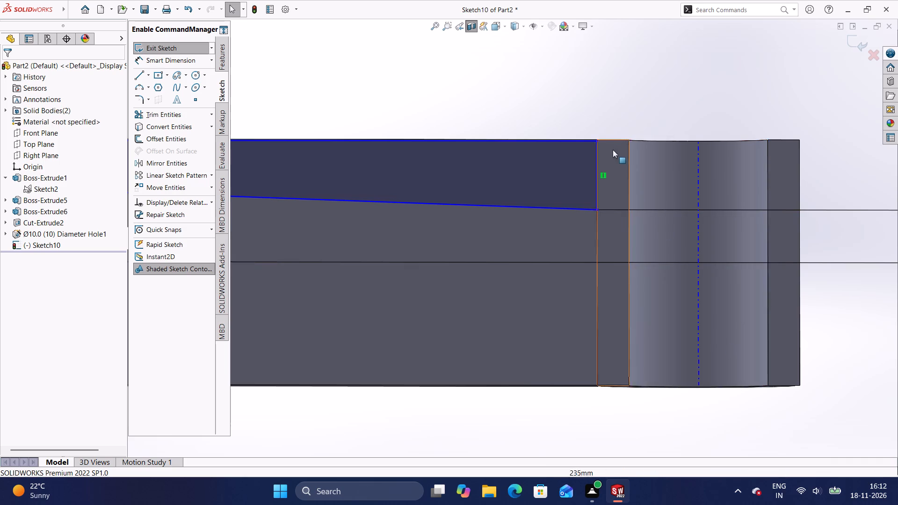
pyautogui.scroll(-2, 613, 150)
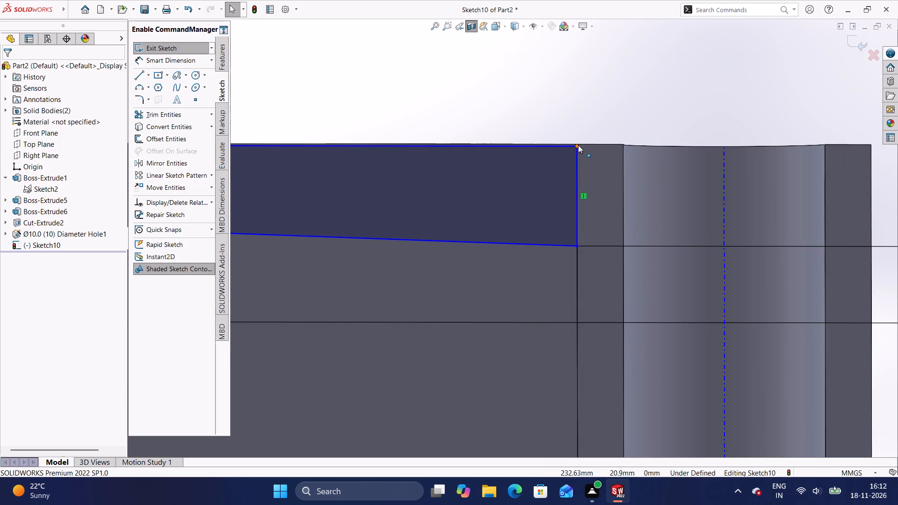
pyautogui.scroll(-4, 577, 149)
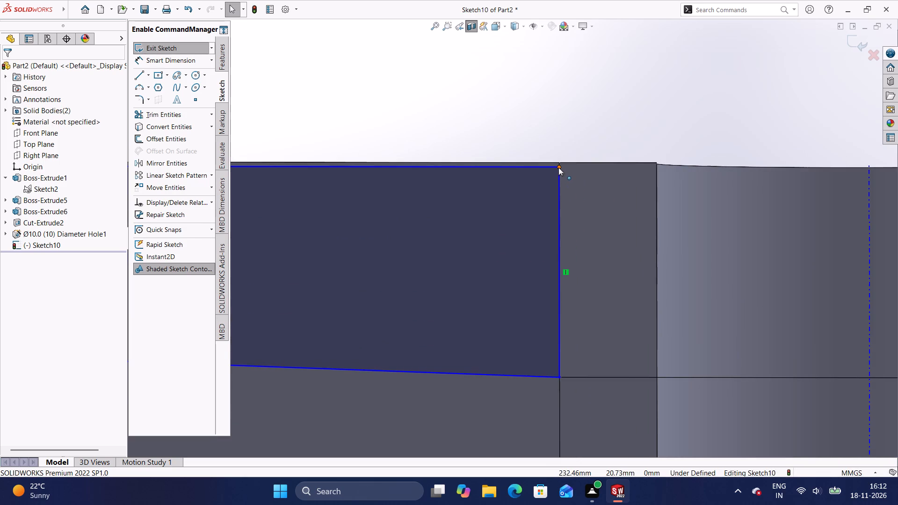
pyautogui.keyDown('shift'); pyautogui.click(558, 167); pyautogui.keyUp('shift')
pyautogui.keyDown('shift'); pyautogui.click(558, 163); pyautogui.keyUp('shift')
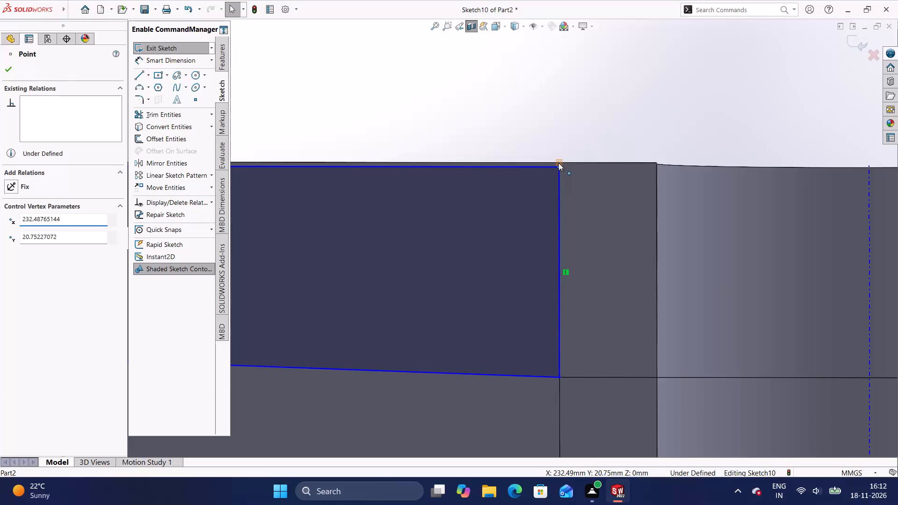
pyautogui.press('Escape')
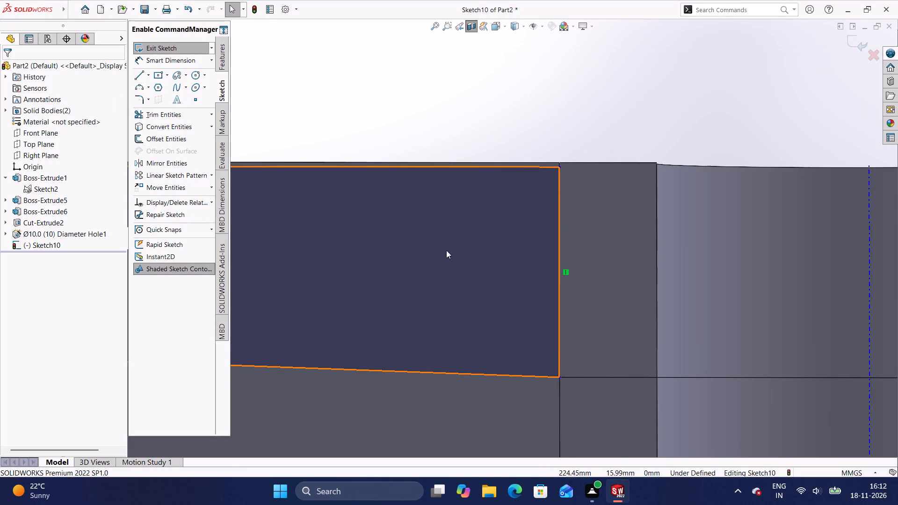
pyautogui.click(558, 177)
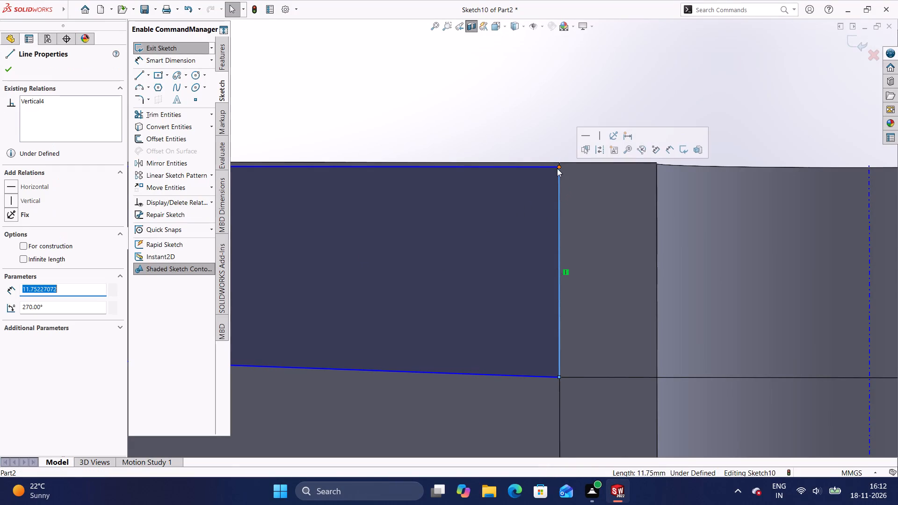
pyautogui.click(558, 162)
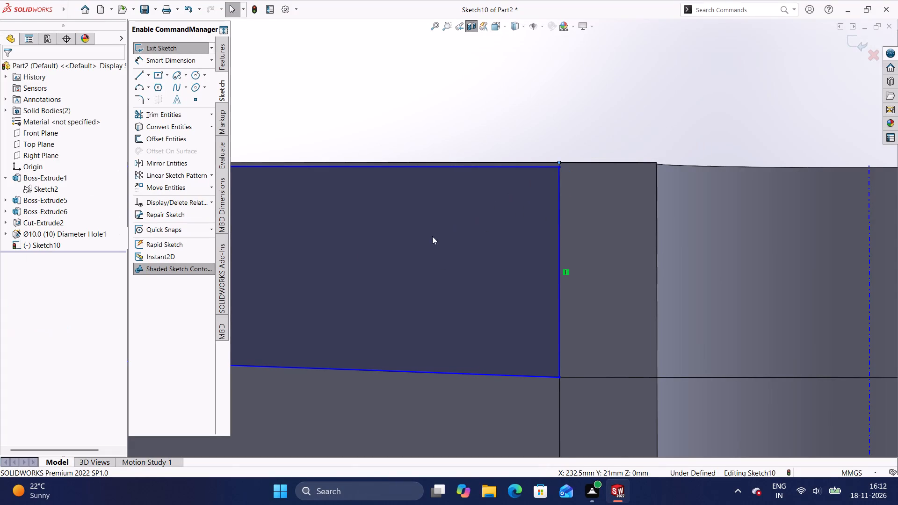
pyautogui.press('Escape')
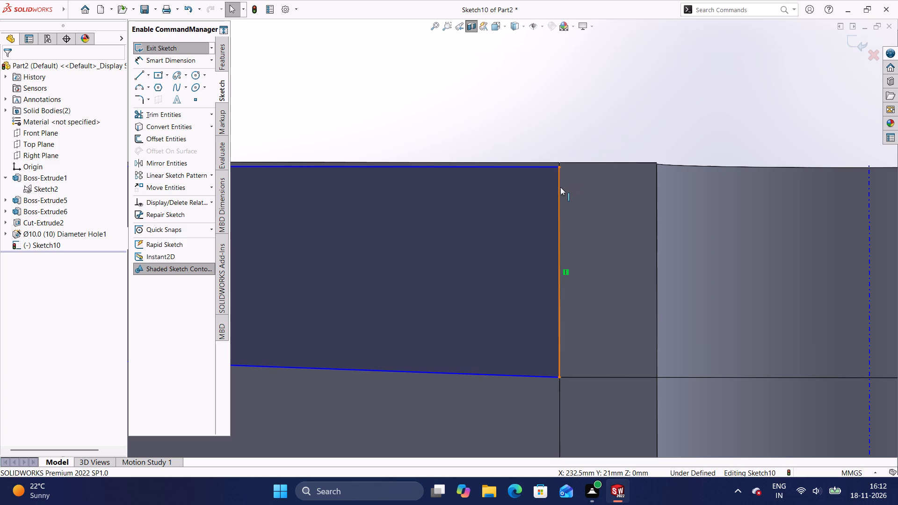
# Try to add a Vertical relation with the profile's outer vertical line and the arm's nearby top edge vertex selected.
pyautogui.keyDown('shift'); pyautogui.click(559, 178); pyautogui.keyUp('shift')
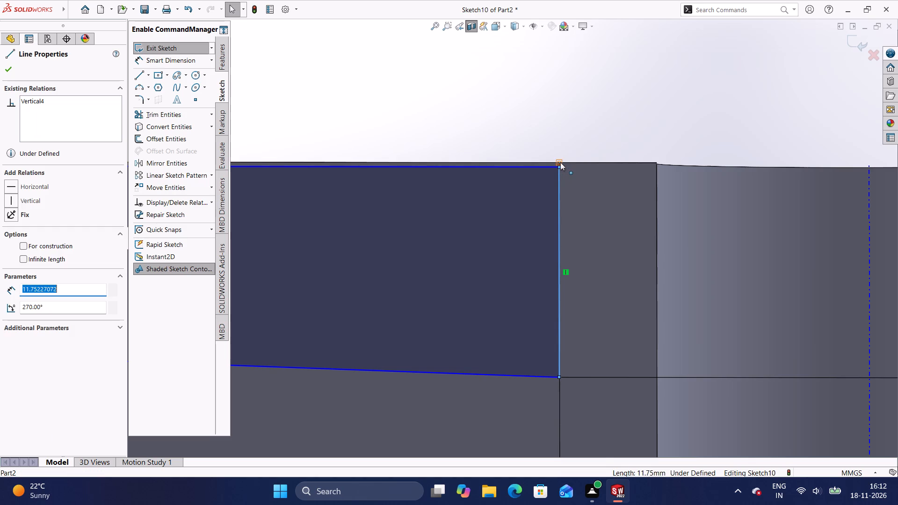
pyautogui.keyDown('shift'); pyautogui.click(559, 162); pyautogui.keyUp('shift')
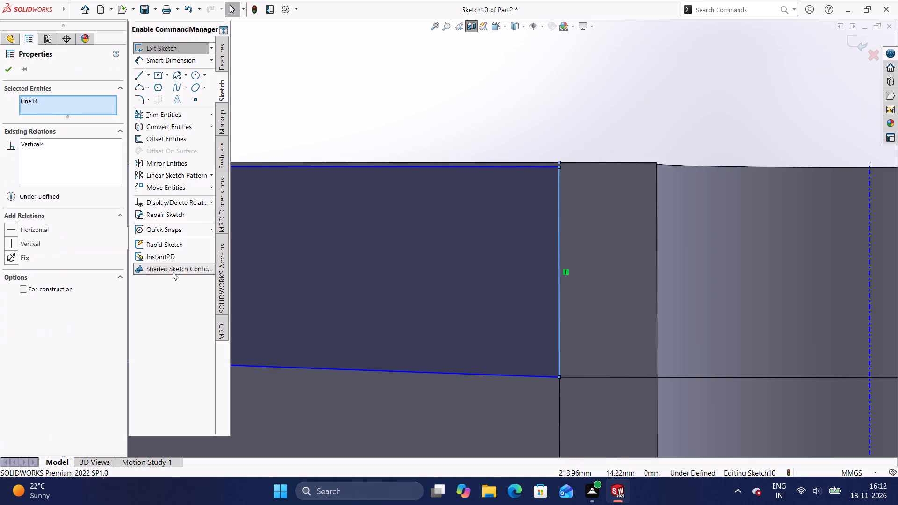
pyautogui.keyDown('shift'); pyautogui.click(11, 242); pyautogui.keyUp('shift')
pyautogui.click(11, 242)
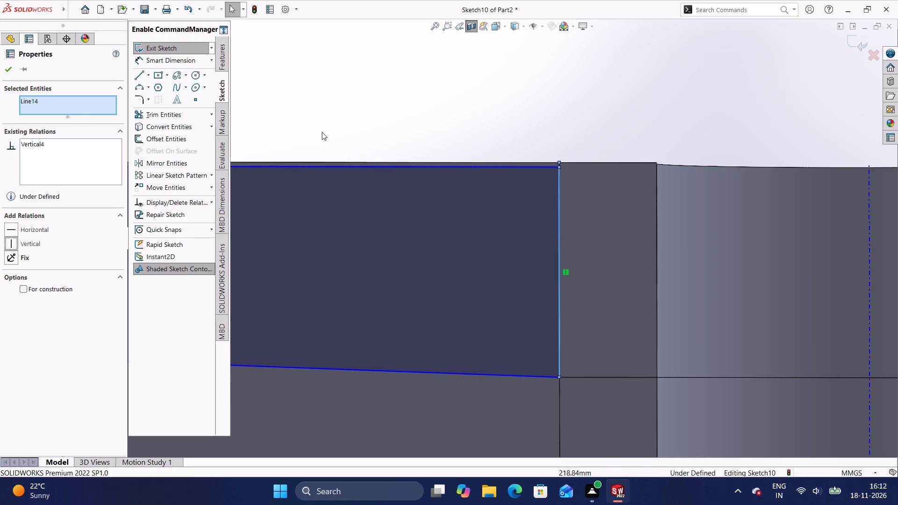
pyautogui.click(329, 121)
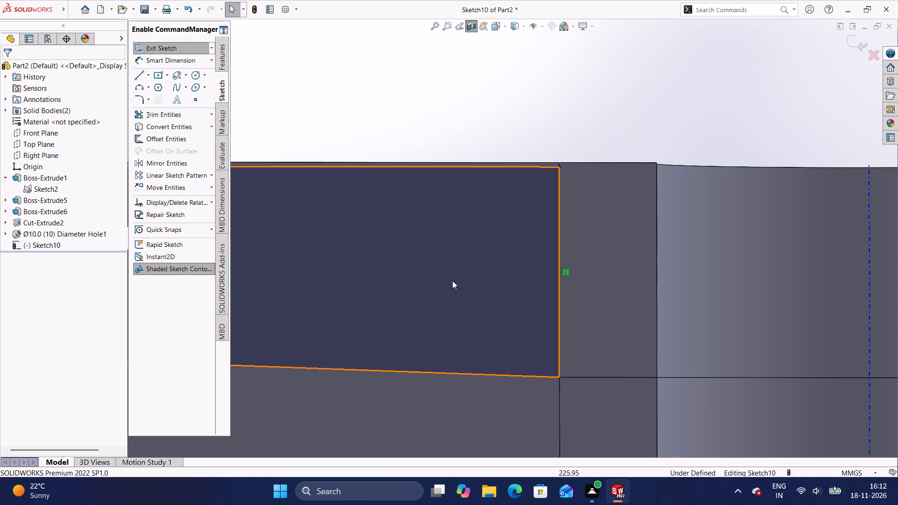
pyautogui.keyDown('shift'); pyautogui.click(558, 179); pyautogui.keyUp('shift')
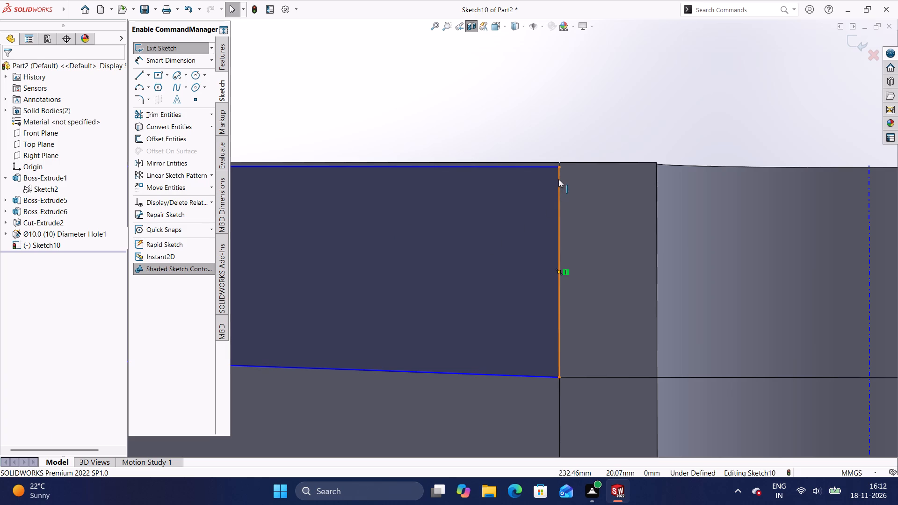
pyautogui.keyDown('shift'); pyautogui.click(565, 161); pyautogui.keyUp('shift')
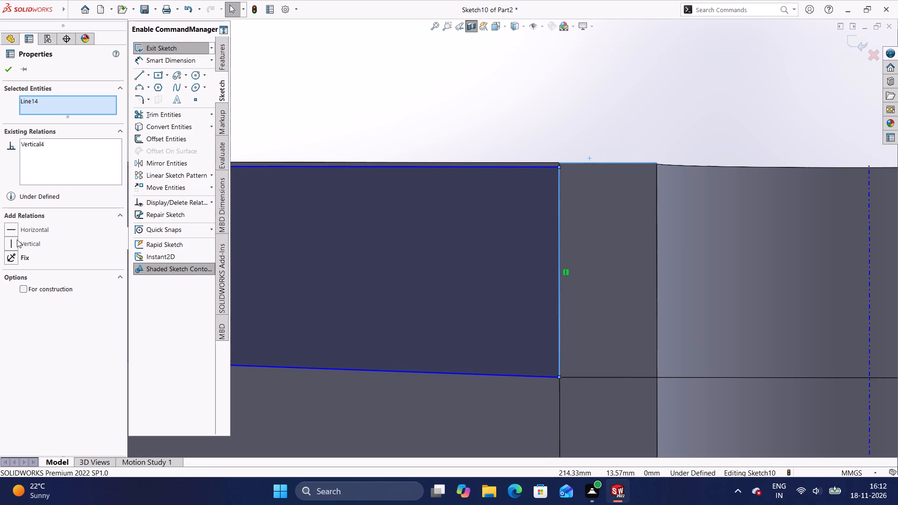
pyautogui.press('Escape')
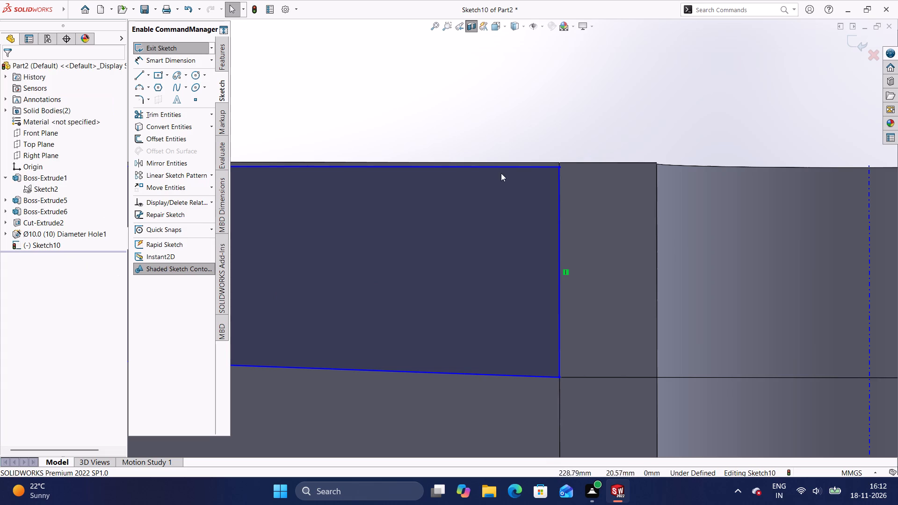
# Move the profile's upper outer corner up onto the arm's top edge, at about X 232.5 mm, Y 21 mm.
pyautogui.keyDown('shift'); pyautogui.scroll(-5, 561, 166); pyautogui.keyUp('shift')
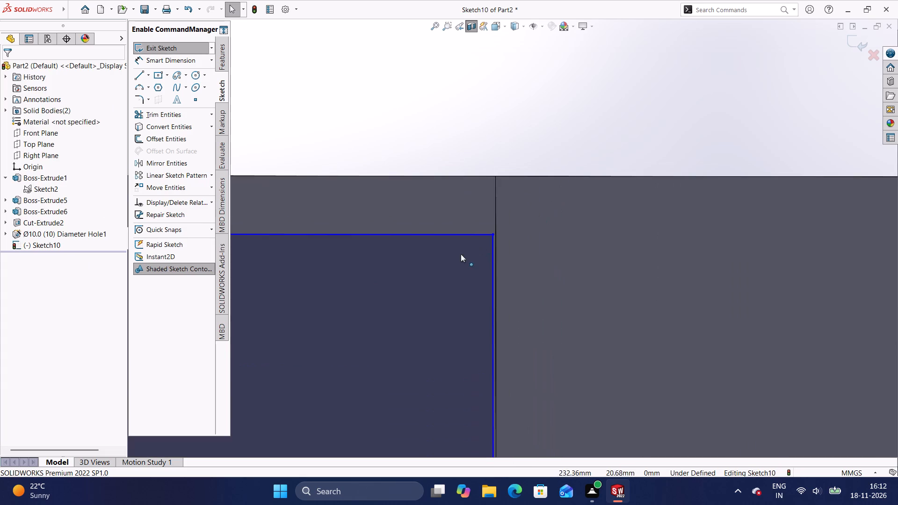
pyautogui.moveTo(492, 233); pyautogui.dragTo(495, 213)
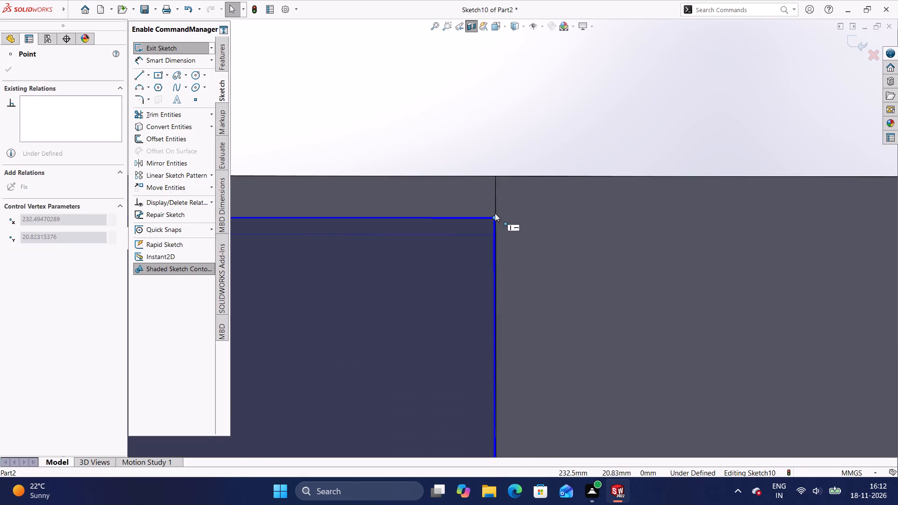
pyautogui.moveTo(495, 213); pyautogui.dragTo(495, 177)
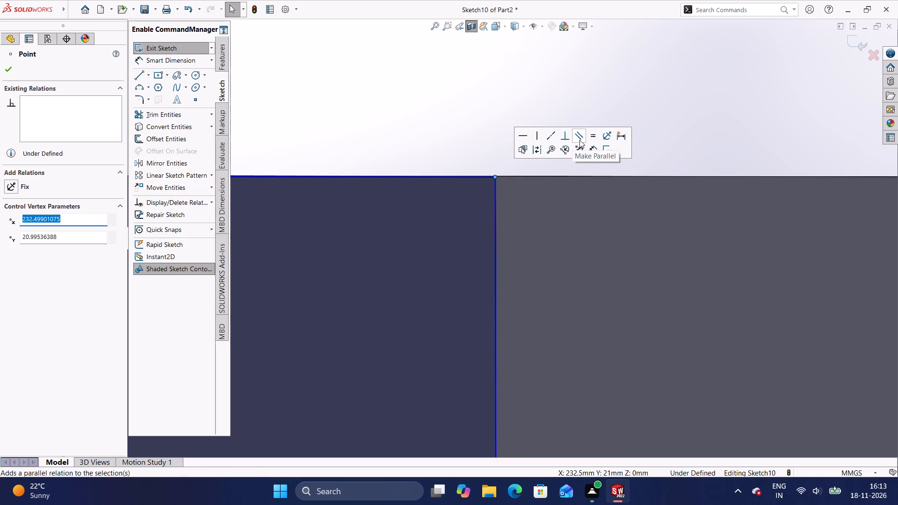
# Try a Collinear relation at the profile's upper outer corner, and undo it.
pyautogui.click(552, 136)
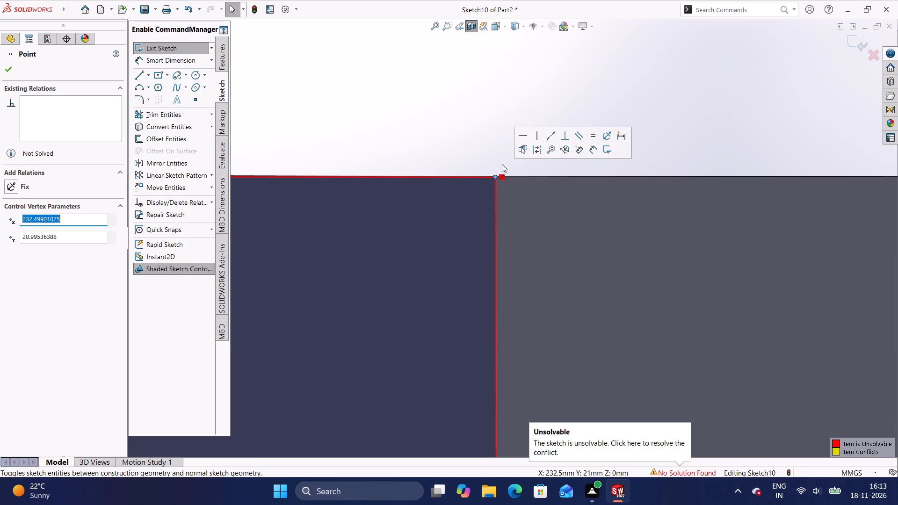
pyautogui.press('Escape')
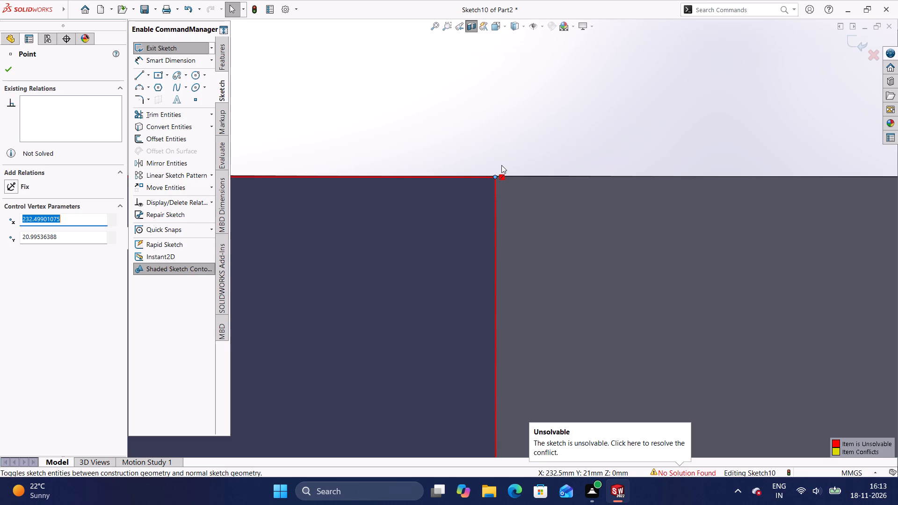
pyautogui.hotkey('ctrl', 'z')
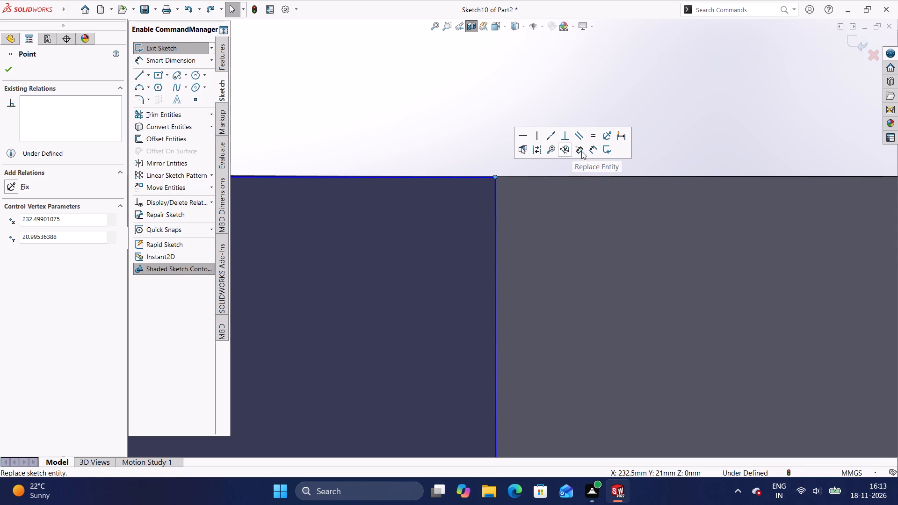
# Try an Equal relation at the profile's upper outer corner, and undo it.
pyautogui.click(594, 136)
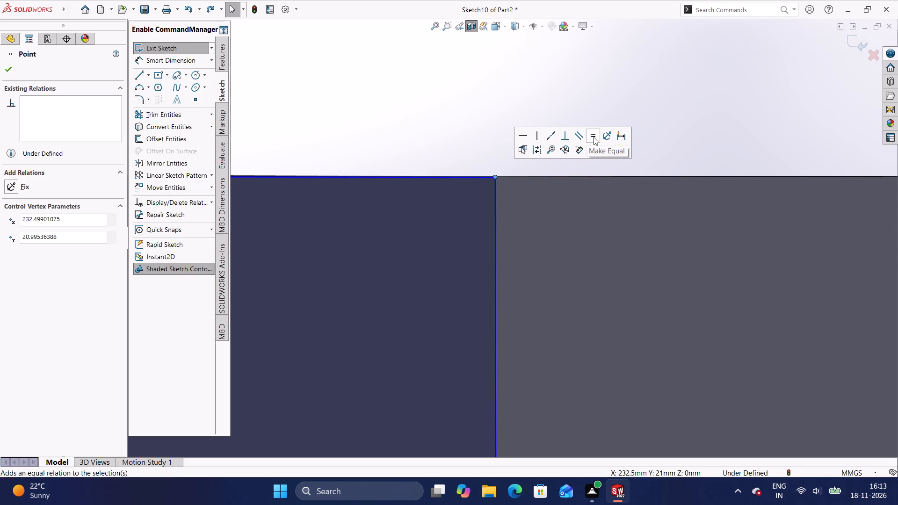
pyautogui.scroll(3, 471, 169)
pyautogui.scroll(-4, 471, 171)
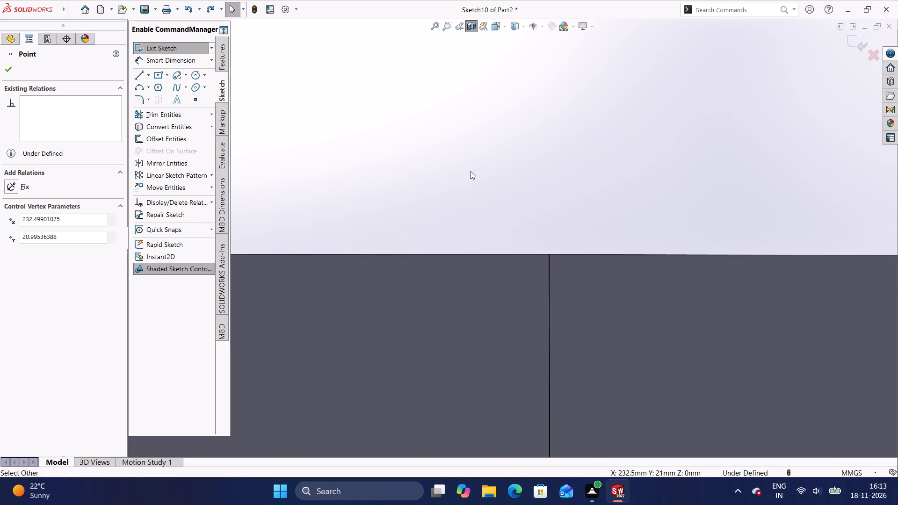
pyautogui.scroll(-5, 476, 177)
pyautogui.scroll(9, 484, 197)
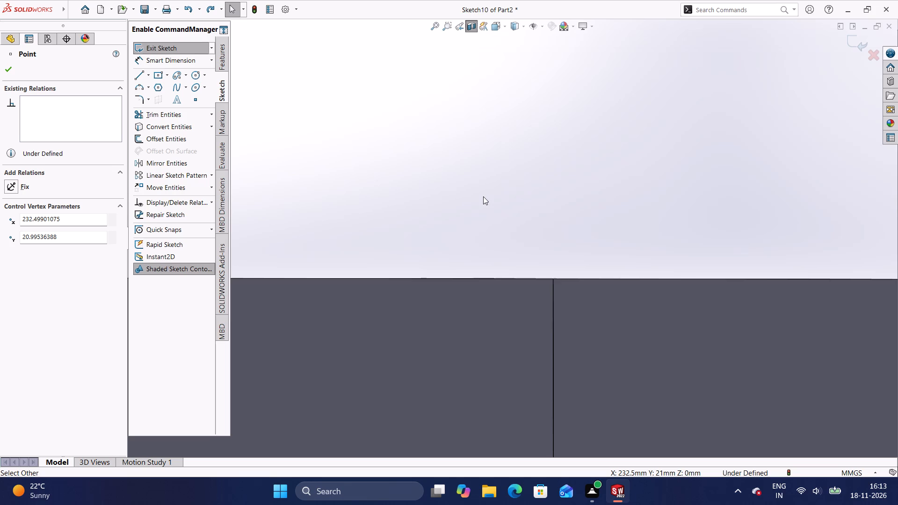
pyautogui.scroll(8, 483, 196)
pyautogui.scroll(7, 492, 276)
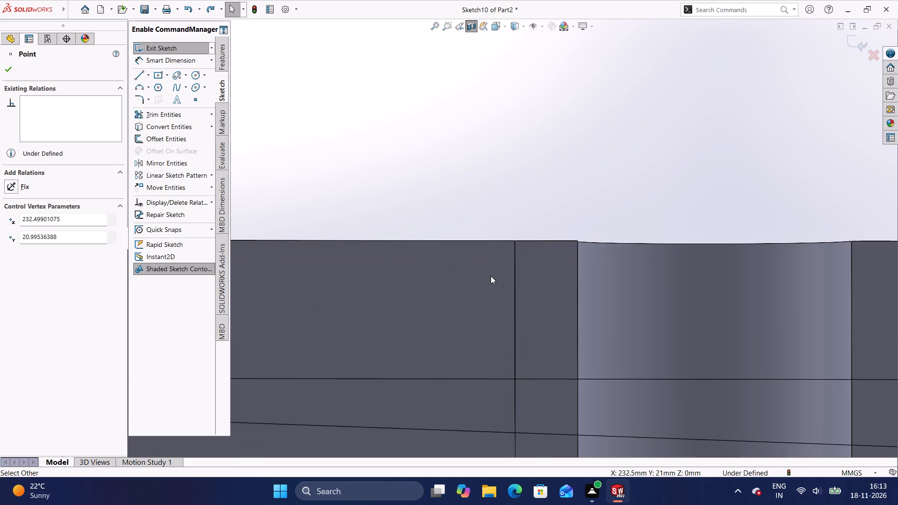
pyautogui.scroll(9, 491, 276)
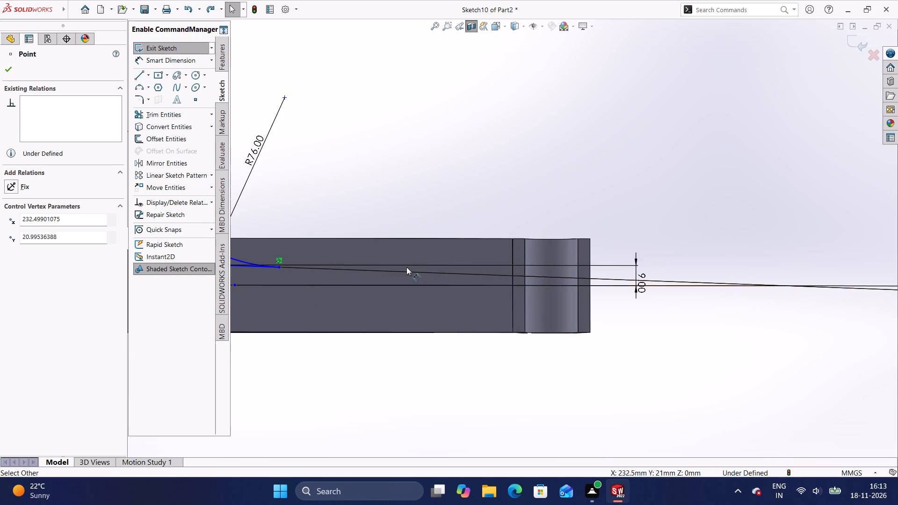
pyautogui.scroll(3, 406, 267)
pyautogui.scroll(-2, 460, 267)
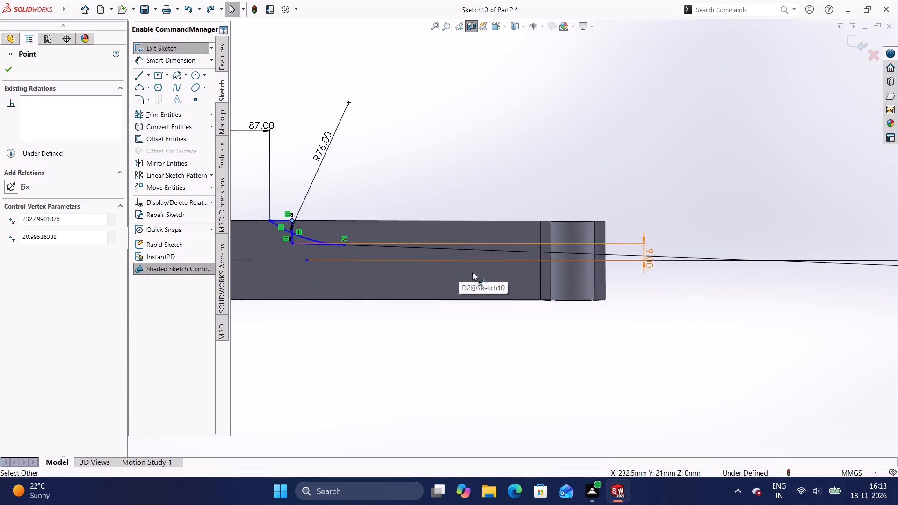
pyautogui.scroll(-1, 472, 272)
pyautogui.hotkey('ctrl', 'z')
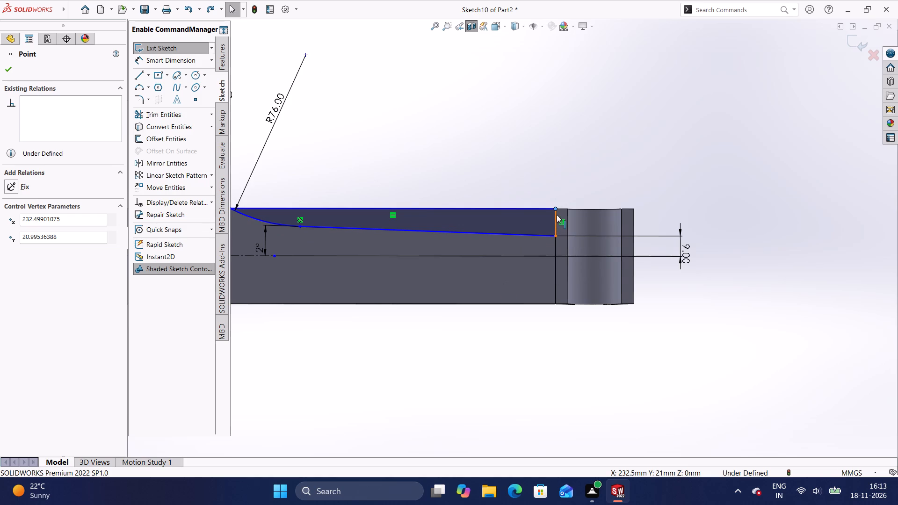
# From the upper outer corner, sketch connected lines about 18.6 mm horizontally outward, 14.2 mm down, and back to the lower outer corner.
pyautogui.scroll(-6, 556, 212)
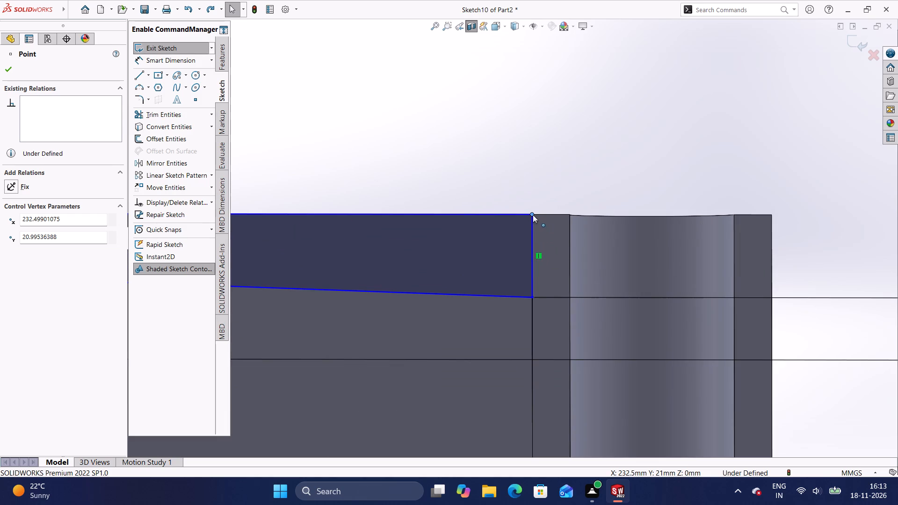
pyautogui.scroll(3, 533, 256)
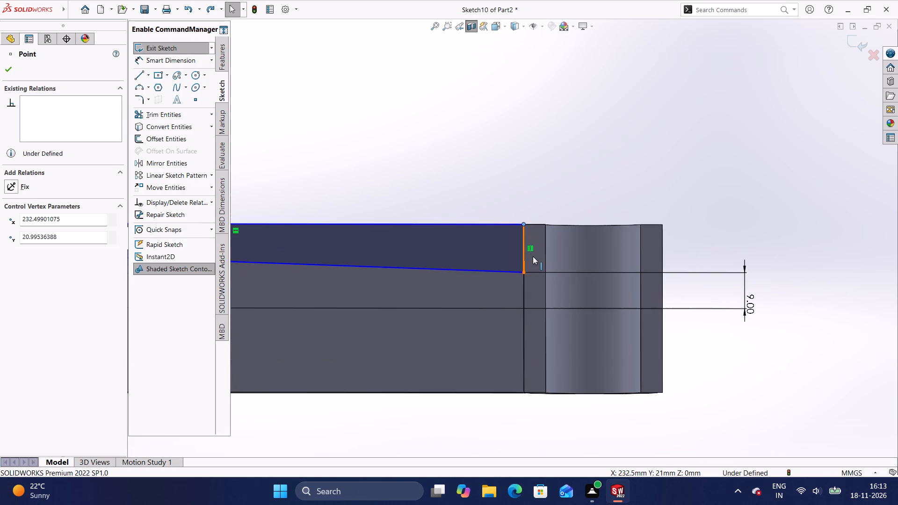
pyautogui.scroll(3, 533, 267)
pyautogui.scroll(3, 404, 184)
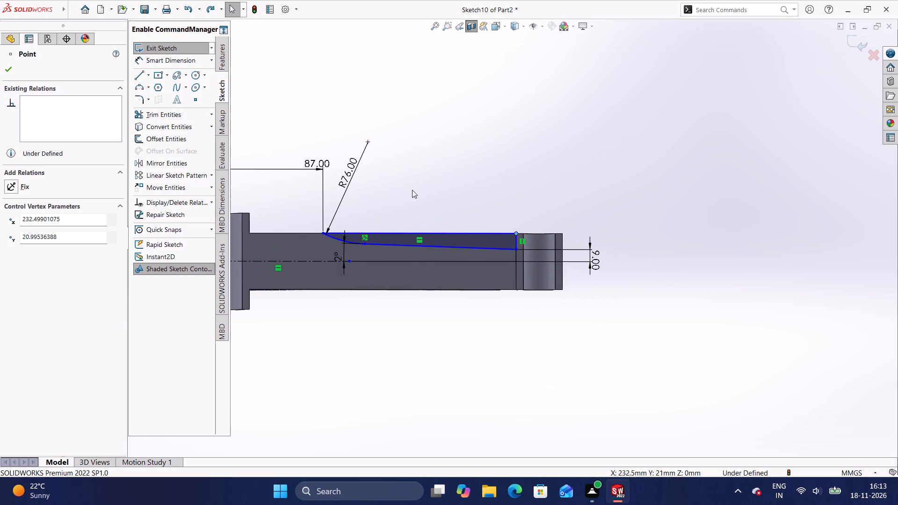
pyautogui.scroll(2, 347, 241)
pyautogui.scroll(-2, 442, 203)
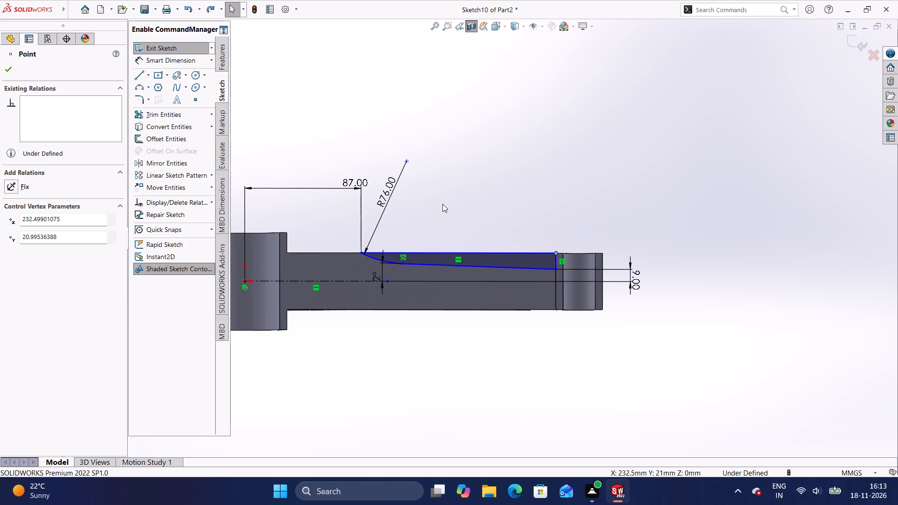
pyautogui.scroll(-5, 560, 262)
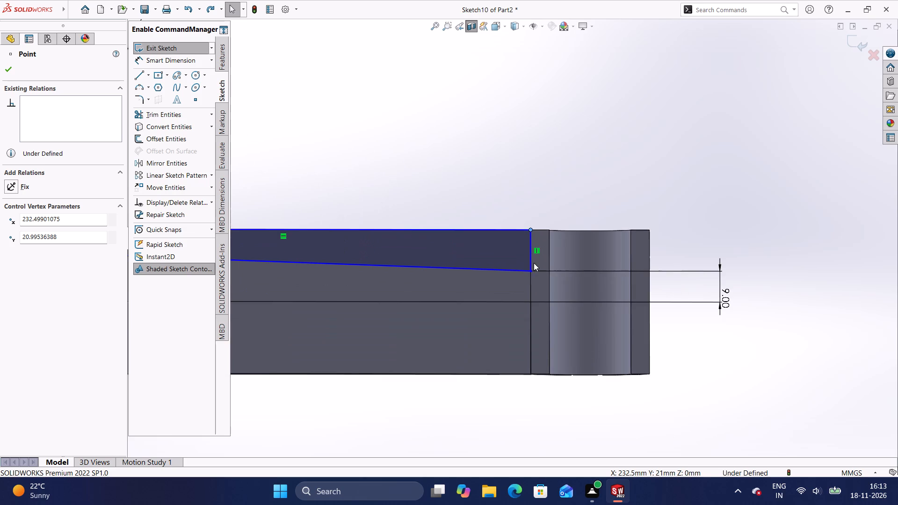
pyautogui.scroll(-4, 530, 258)
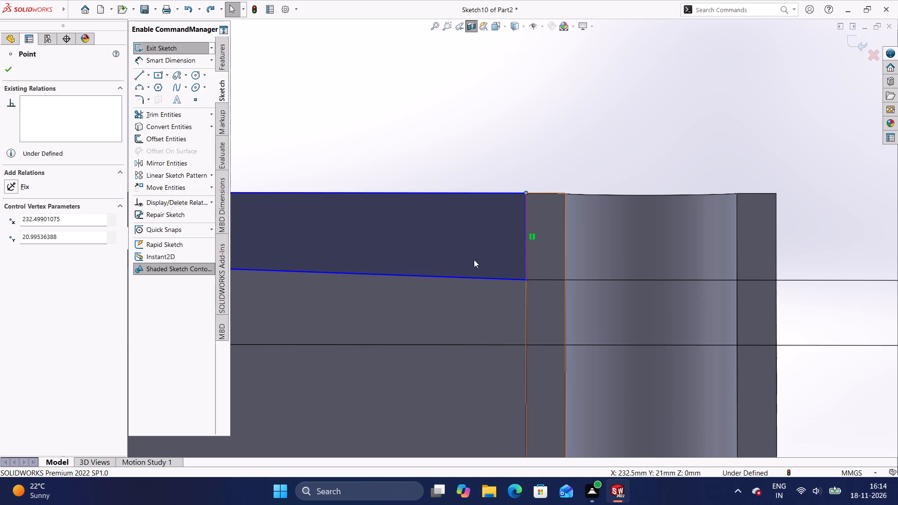
pyautogui.click(7, 72)
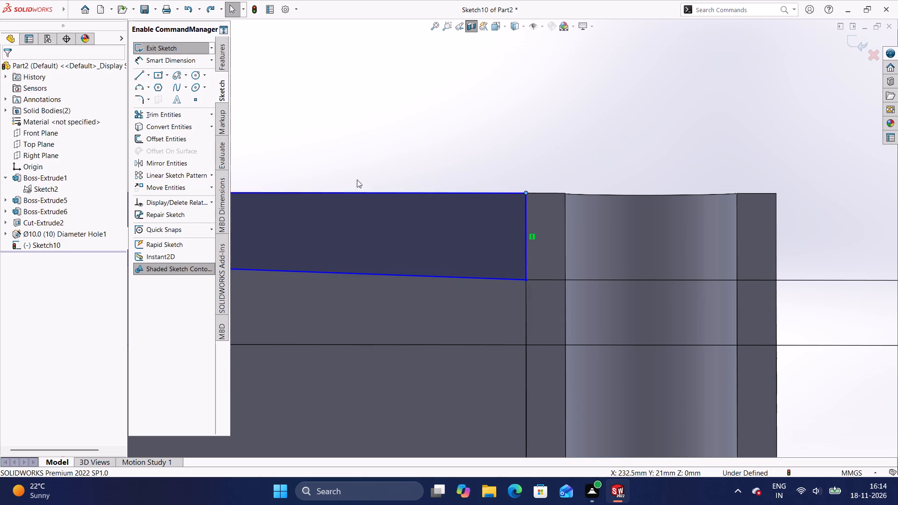
pyautogui.keyDown('shift'); pyautogui.click(137, 80); pyautogui.keyUp('shift')
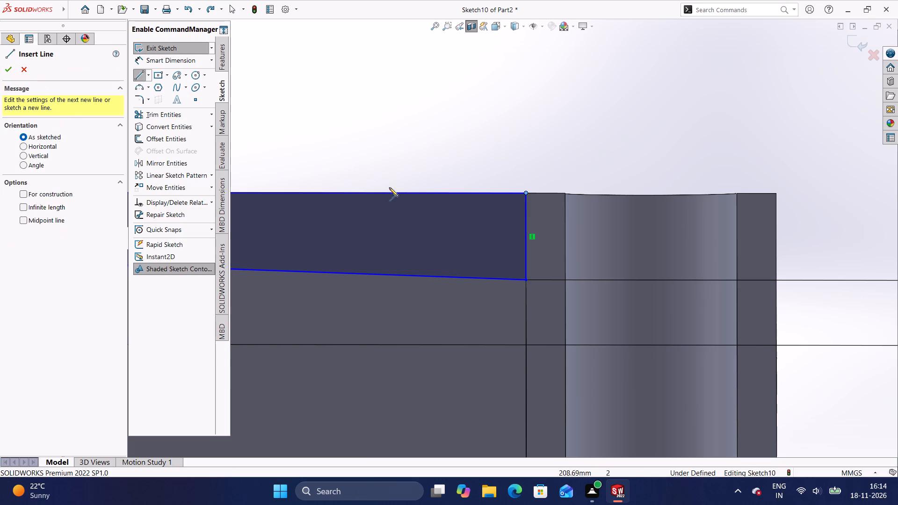
pyautogui.keyDown('shift'); pyautogui.click(526, 193); pyautogui.keyUp('shift')
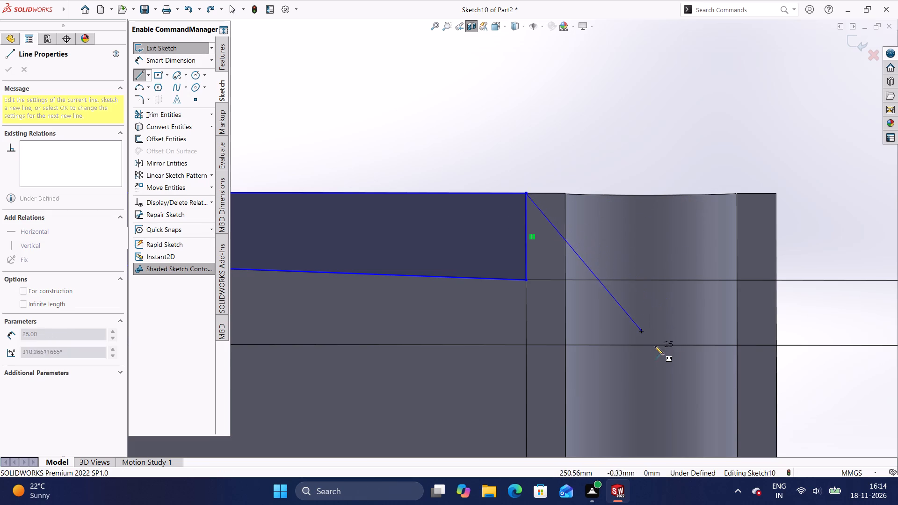
pyautogui.keyDown('shift'); pyautogui.click(659, 195); pyautogui.keyUp('shift')
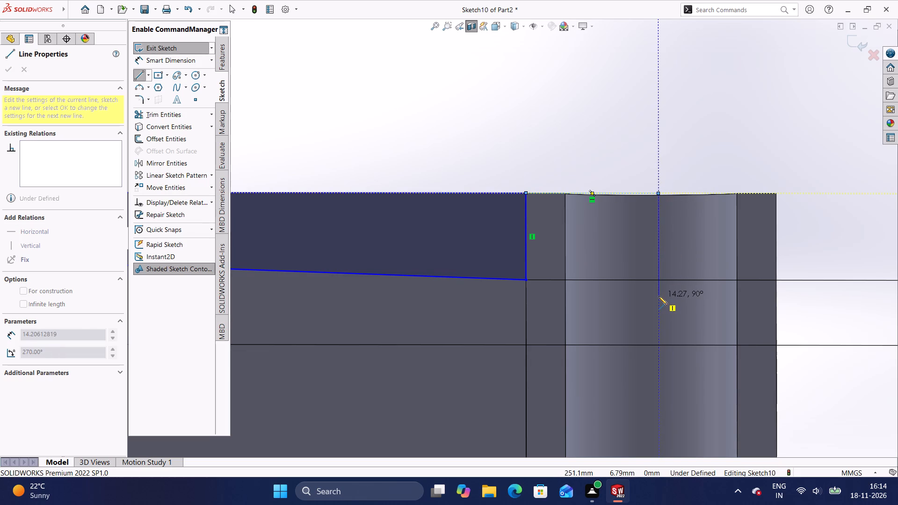
pyautogui.click(659, 296)
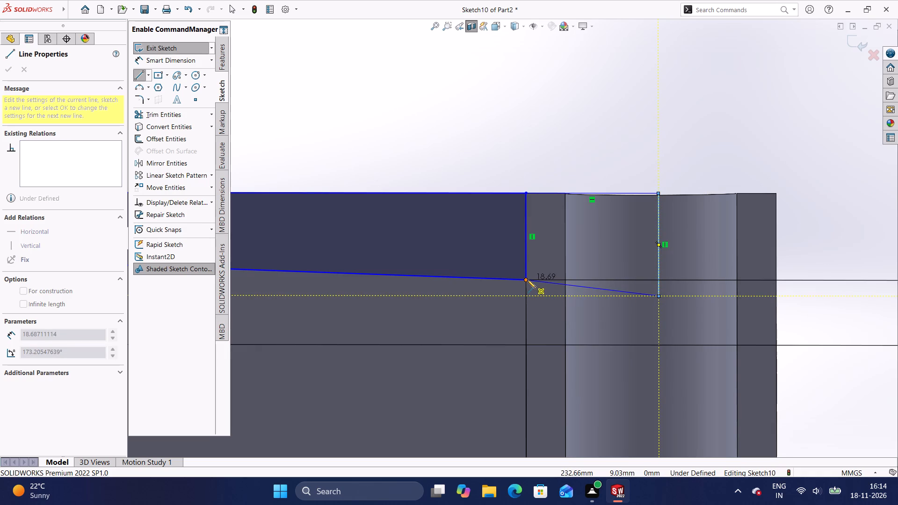
pyautogui.click(527, 280)
pyautogui.press('Escape')
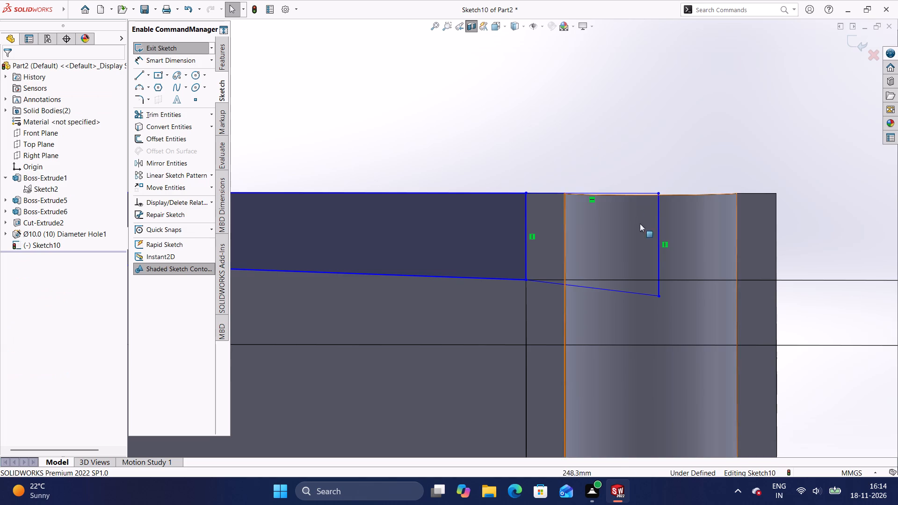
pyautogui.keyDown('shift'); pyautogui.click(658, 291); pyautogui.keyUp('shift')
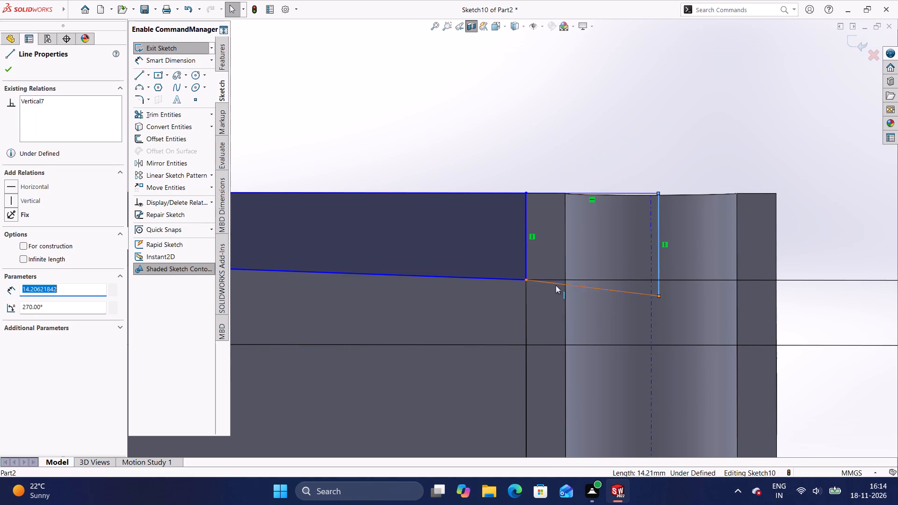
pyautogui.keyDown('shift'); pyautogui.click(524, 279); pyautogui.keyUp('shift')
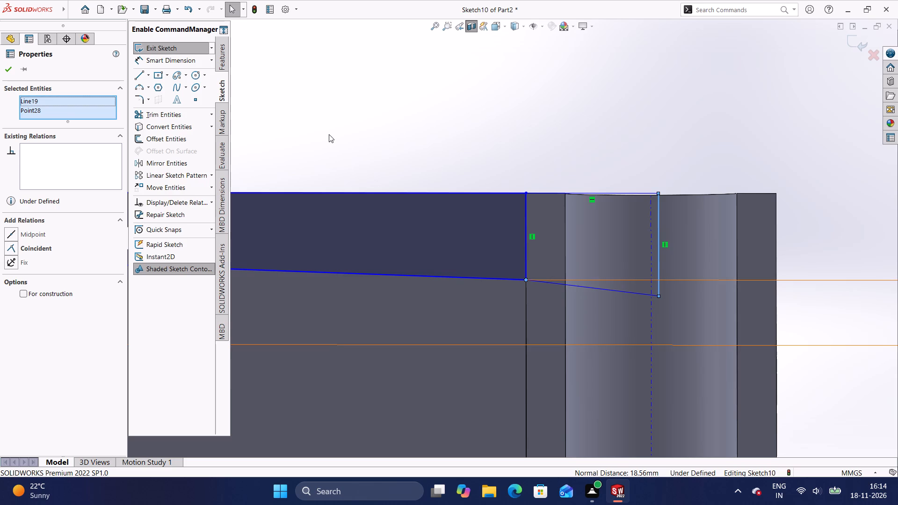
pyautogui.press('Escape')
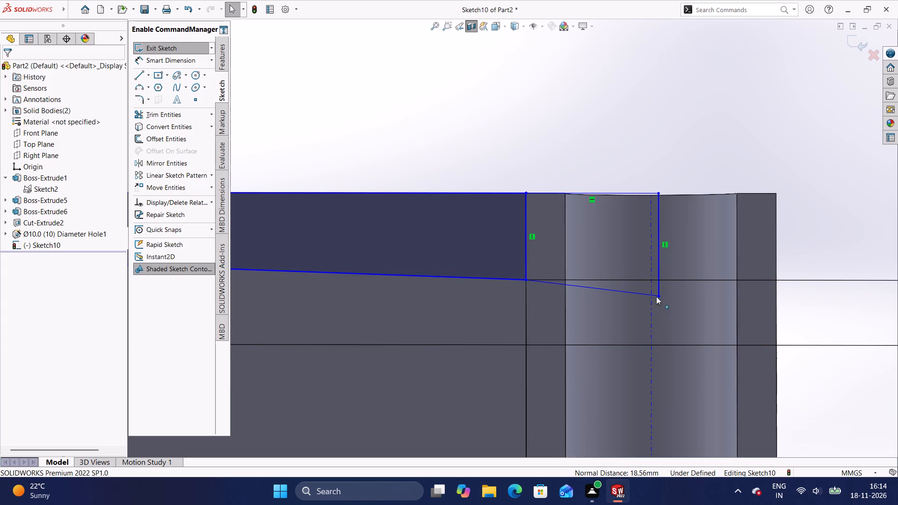
# Make the extension's lower sloping line collinear with the profile's existing sloping bottom line.
pyautogui.keyDown('shift'); pyautogui.click(640, 293); pyautogui.keyUp('shift')
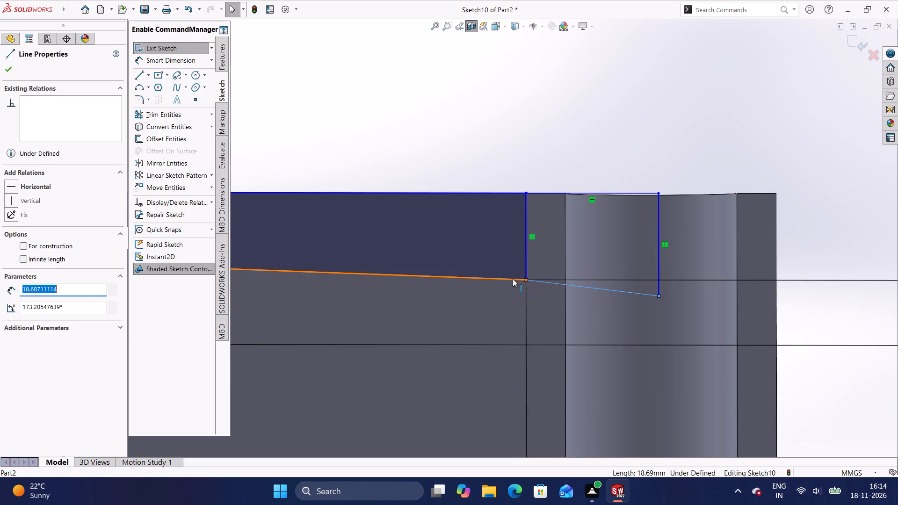
pyautogui.keyDown('shift'); pyautogui.click(513, 279); pyautogui.keyUp('shift')
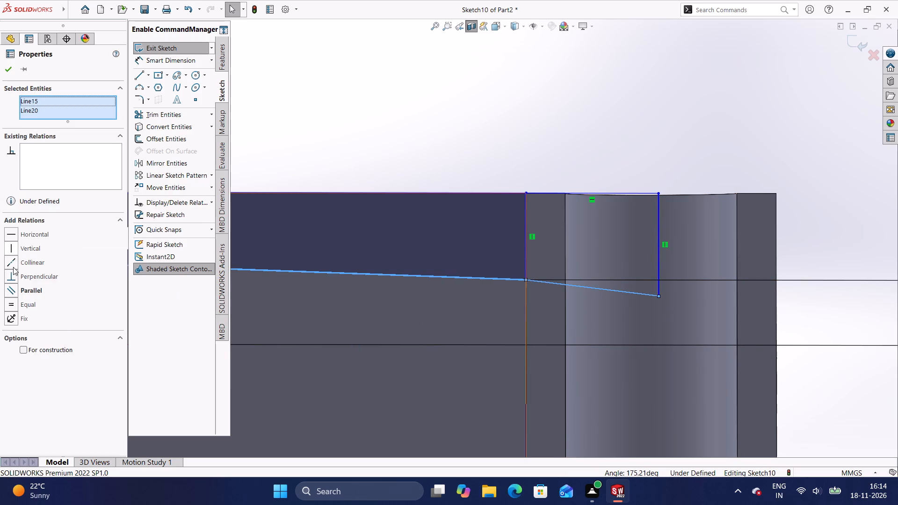
pyautogui.keyDown('shift'); pyautogui.click(11, 263); pyautogui.keyUp('shift')
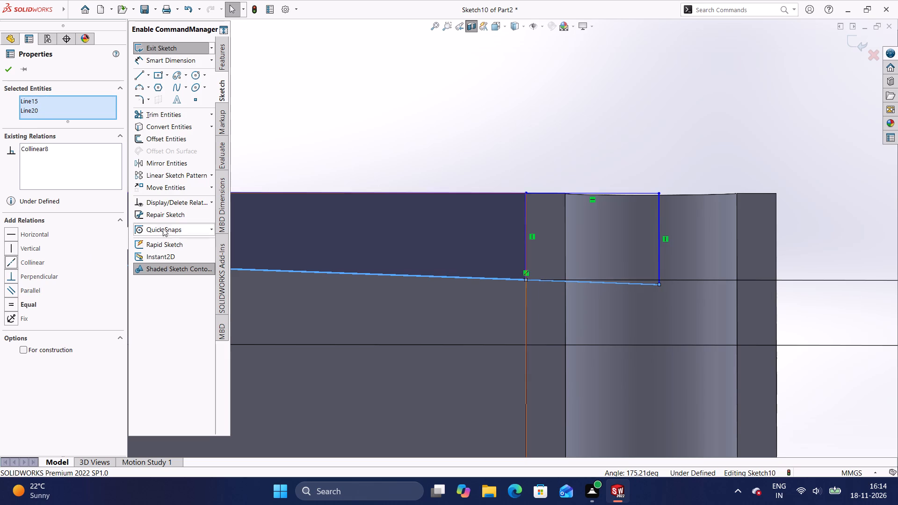
pyautogui.click(344, 160)
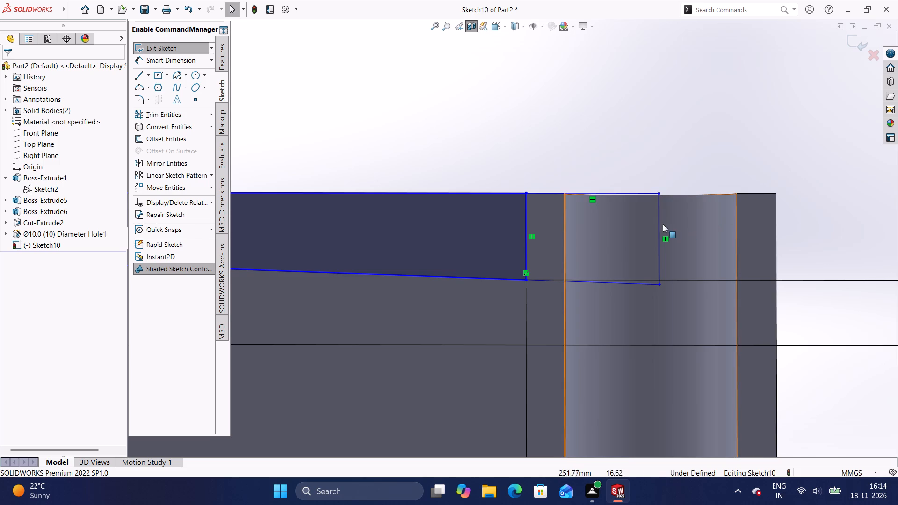
# Make the extension's top line collinear with the top edge of the hole at the arm's end.
pyautogui.keyDown('shift'); pyautogui.scroll(-4, 659, 219); pyautogui.keyUp('shift')
pyautogui.keyDown('shift'); pyautogui.scroll(2, 636, 207); pyautogui.keyUp('shift')
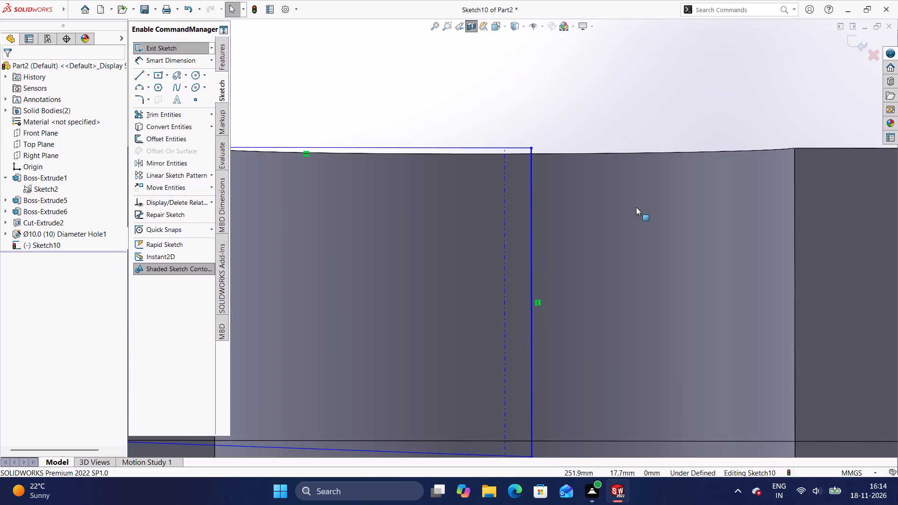
pyautogui.keyDown('shift'); pyautogui.scroll(2, 530, 181); pyautogui.keyUp('shift')
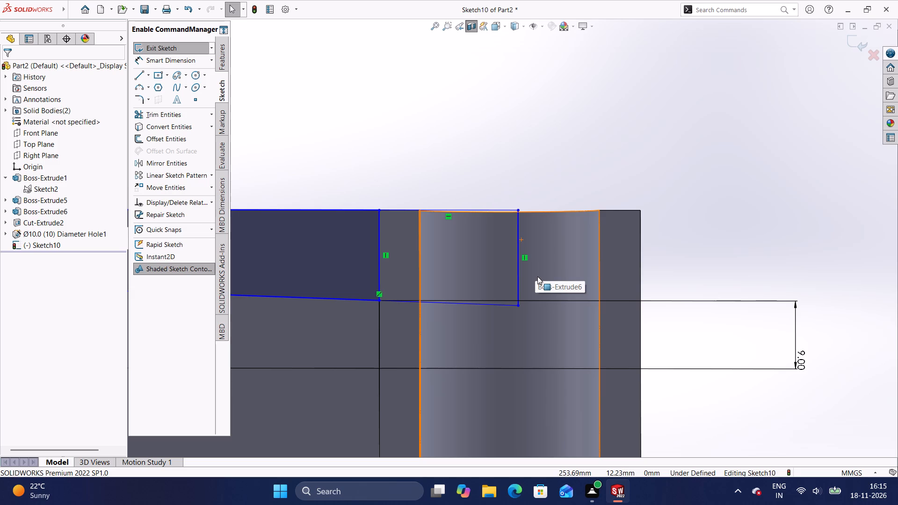
pyautogui.scroll(-4, 534, 211)
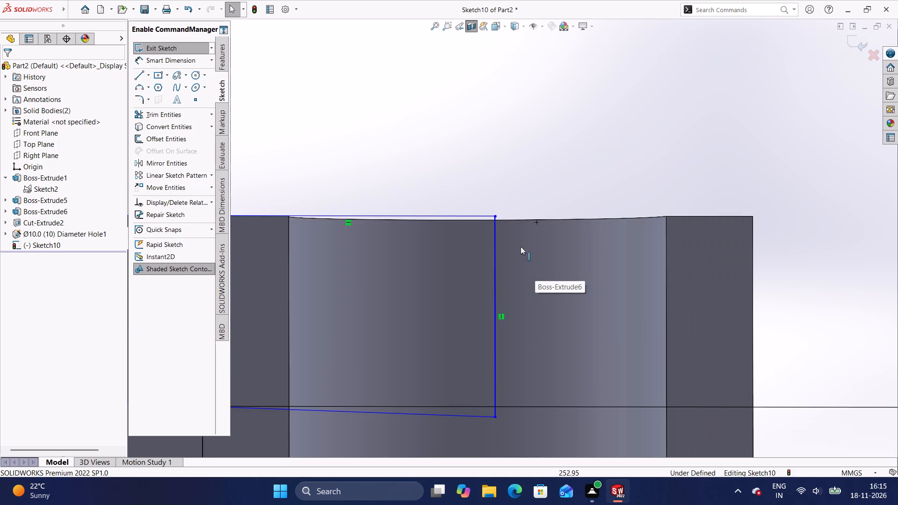
pyautogui.keyDown('shift'); pyautogui.click(479, 216); pyautogui.keyUp('shift')
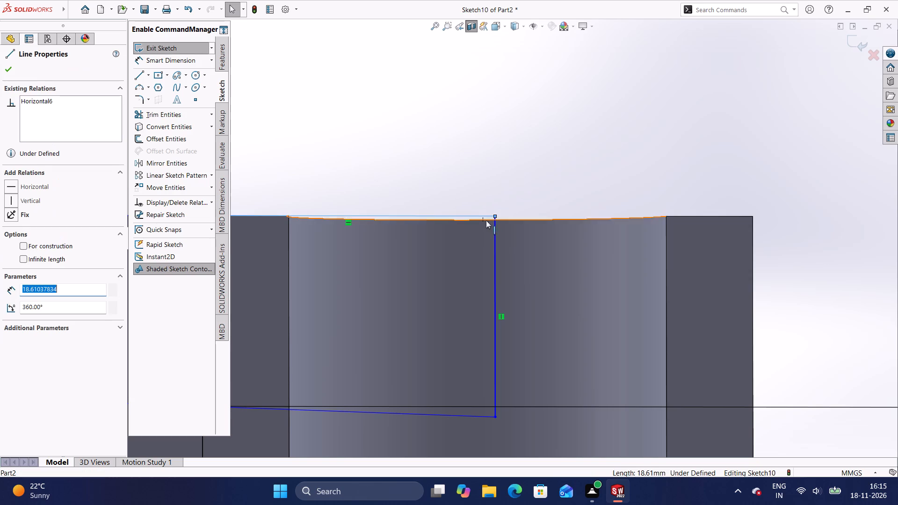
pyautogui.keyDown('shift'); pyautogui.click(502, 219); pyautogui.keyUp('shift')
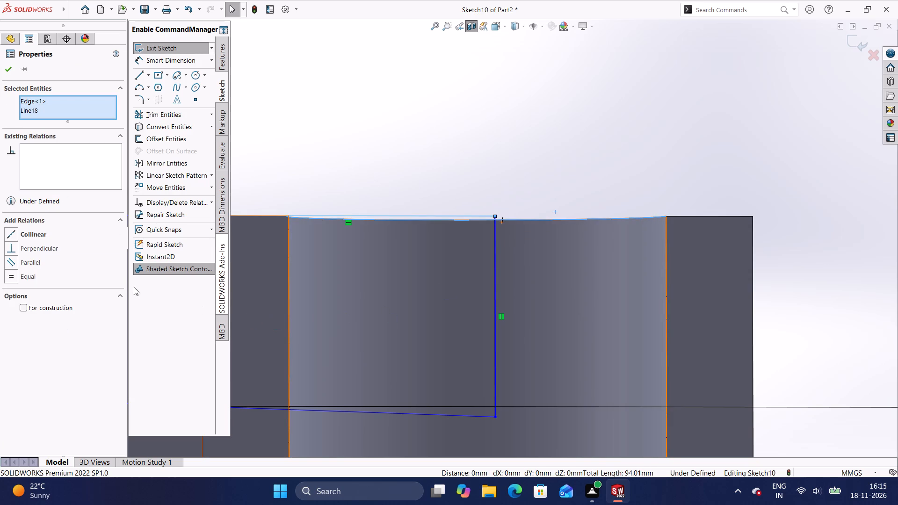
pyautogui.keyDown('shift'); pyautogui.click(12, 233); pyautogui.keyUp('shift')
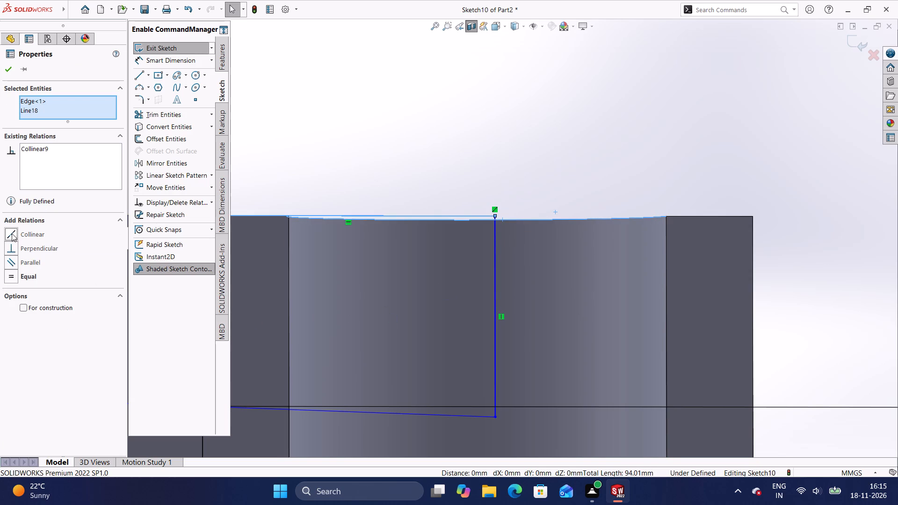
pyautogui.click(394, 159)
# Delete the vertical line separating the original profile from its extension.
pyautogui.scroll(-4, 392, 159)
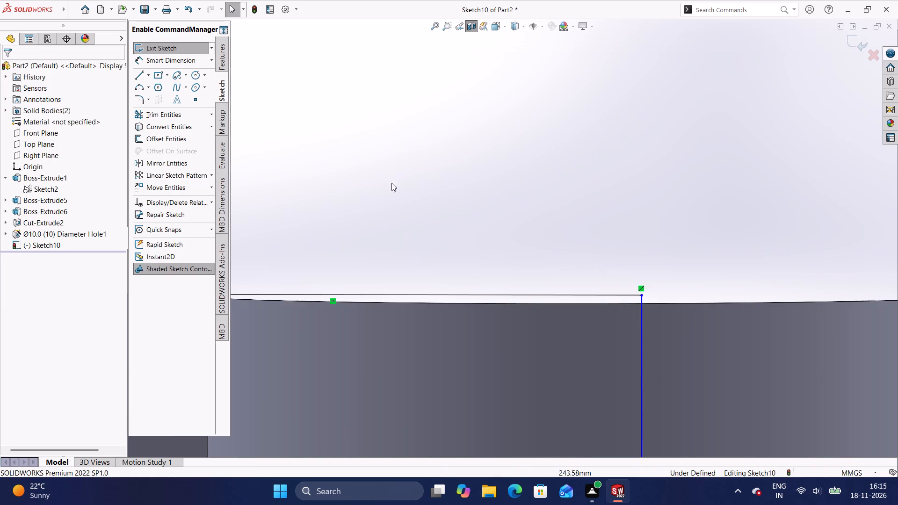
pyautogui.scroll(8, 564, 336)
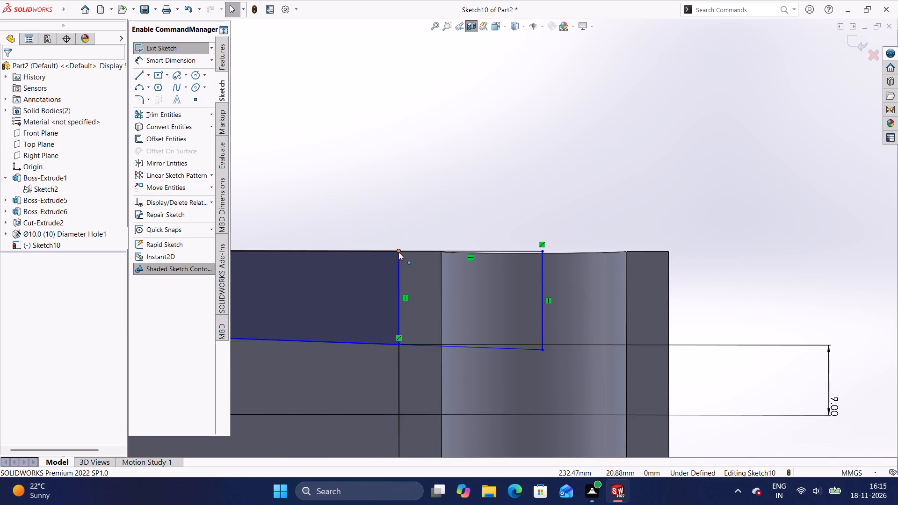
pyautogui.scroll(-4, 398, 252)
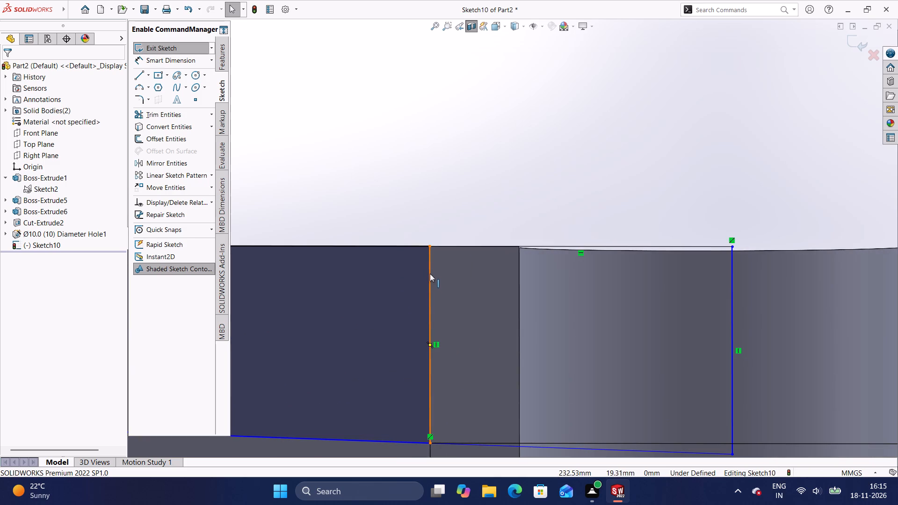
pyautogui.click(429, 271)
pyautogui.press('Delete')
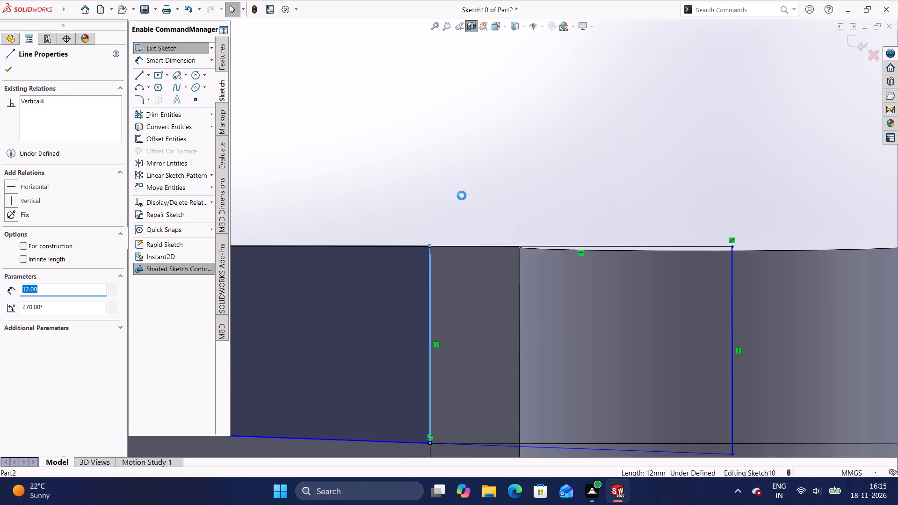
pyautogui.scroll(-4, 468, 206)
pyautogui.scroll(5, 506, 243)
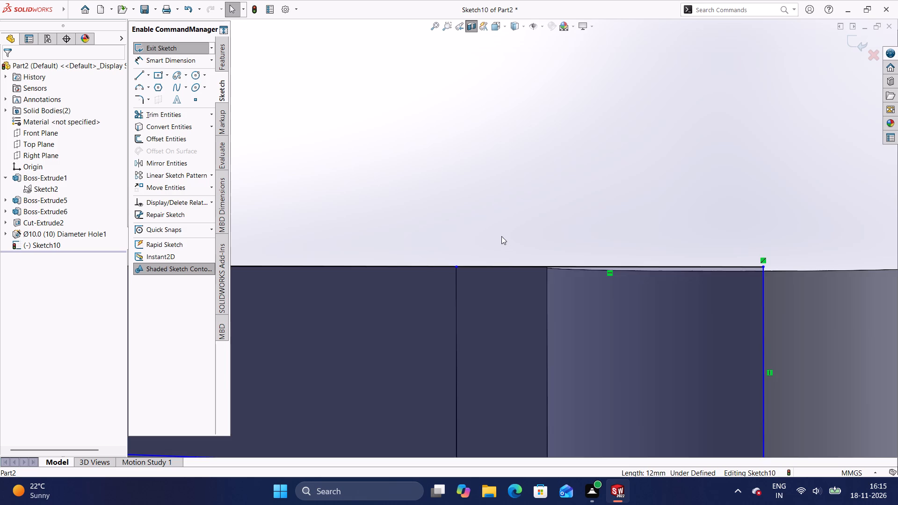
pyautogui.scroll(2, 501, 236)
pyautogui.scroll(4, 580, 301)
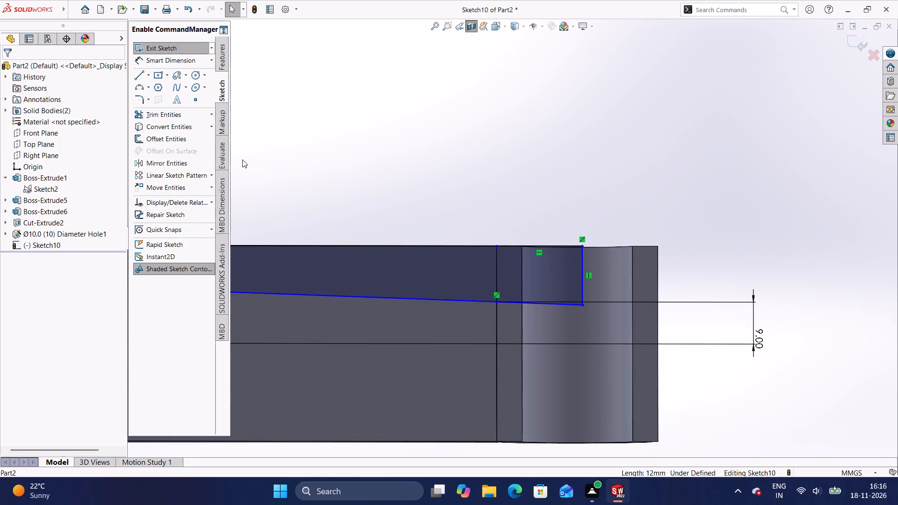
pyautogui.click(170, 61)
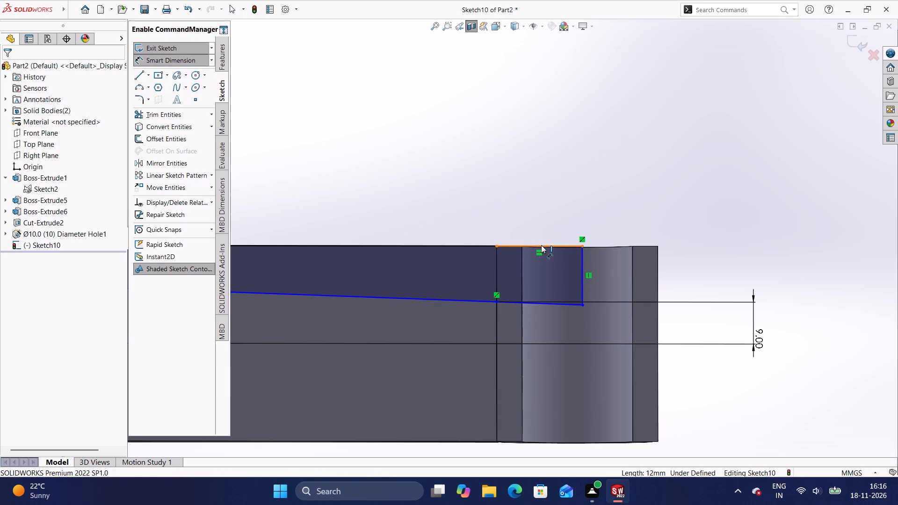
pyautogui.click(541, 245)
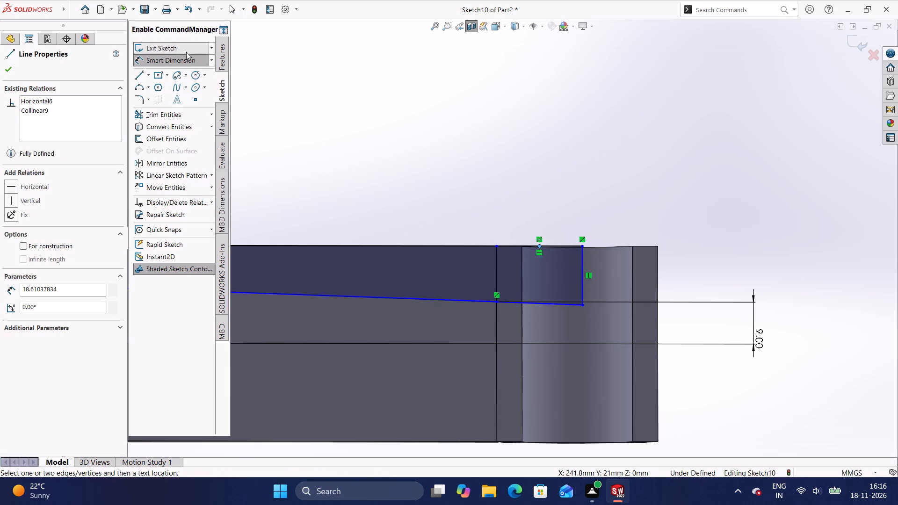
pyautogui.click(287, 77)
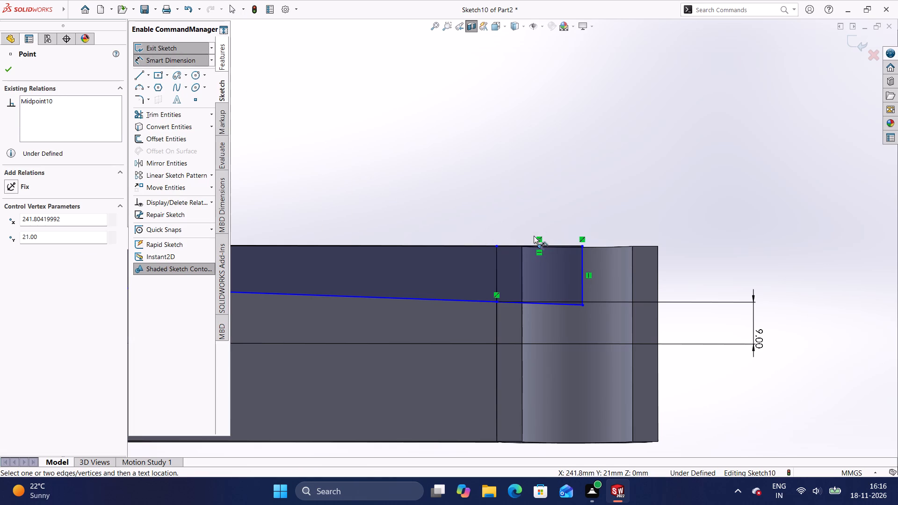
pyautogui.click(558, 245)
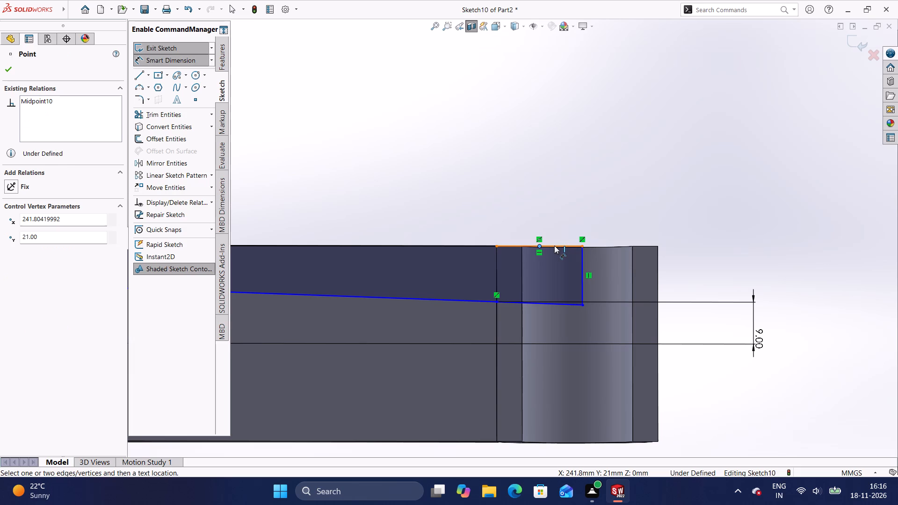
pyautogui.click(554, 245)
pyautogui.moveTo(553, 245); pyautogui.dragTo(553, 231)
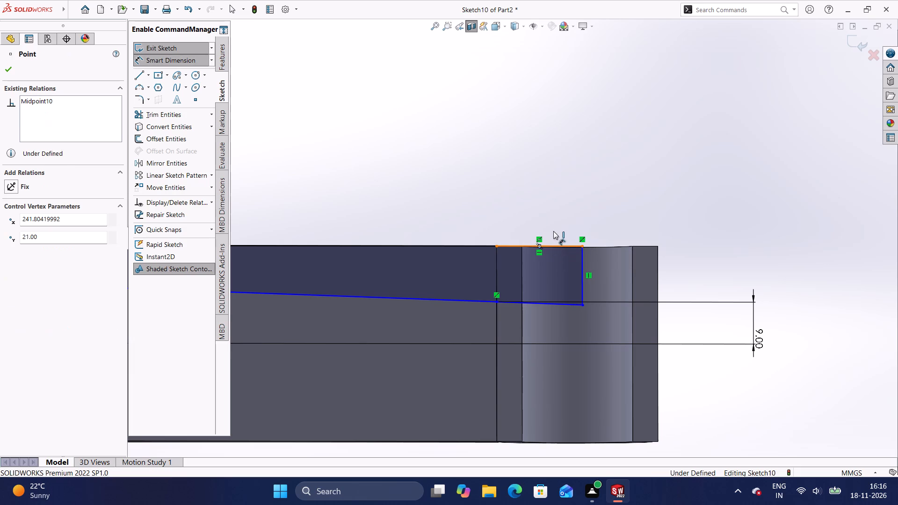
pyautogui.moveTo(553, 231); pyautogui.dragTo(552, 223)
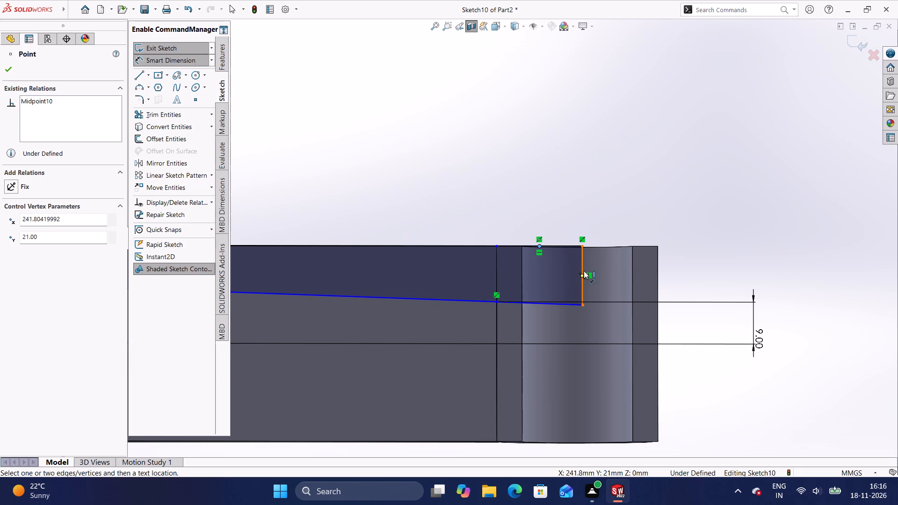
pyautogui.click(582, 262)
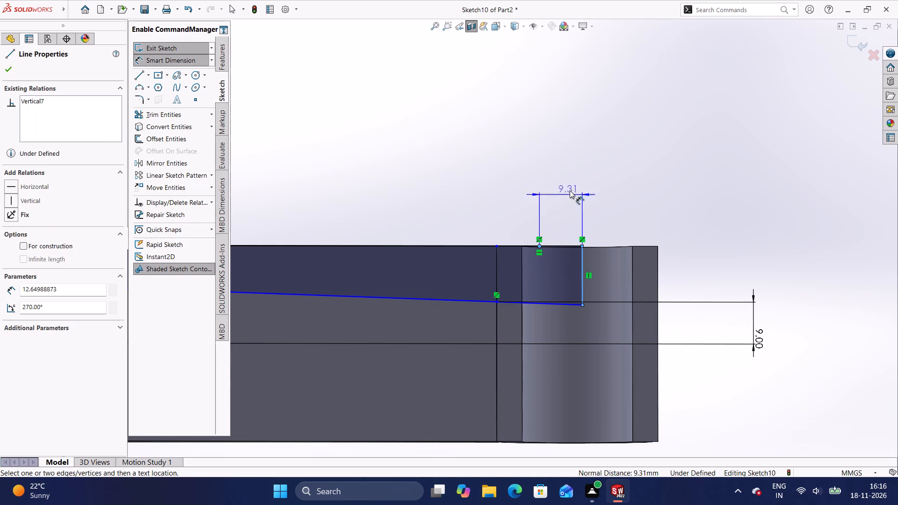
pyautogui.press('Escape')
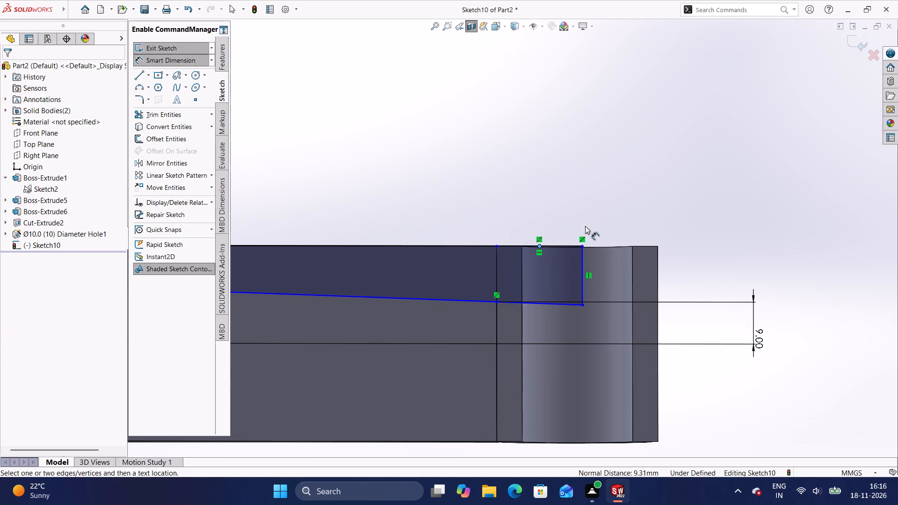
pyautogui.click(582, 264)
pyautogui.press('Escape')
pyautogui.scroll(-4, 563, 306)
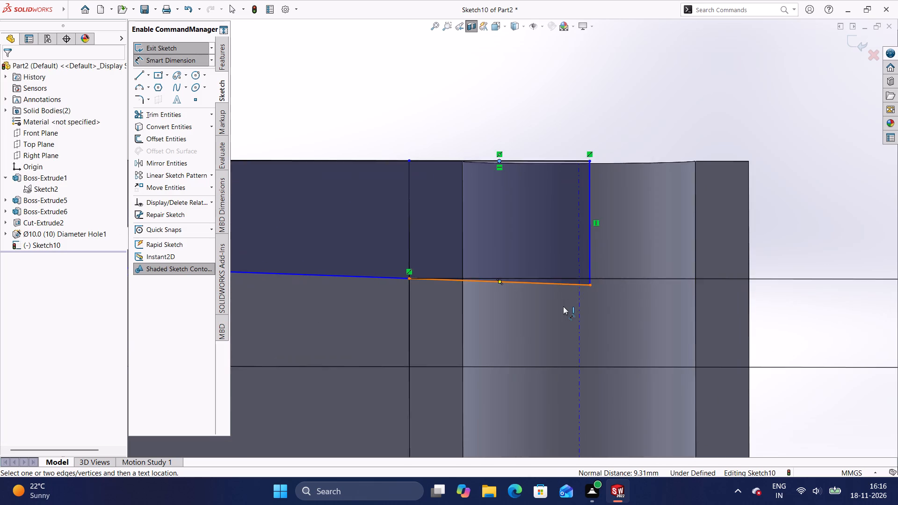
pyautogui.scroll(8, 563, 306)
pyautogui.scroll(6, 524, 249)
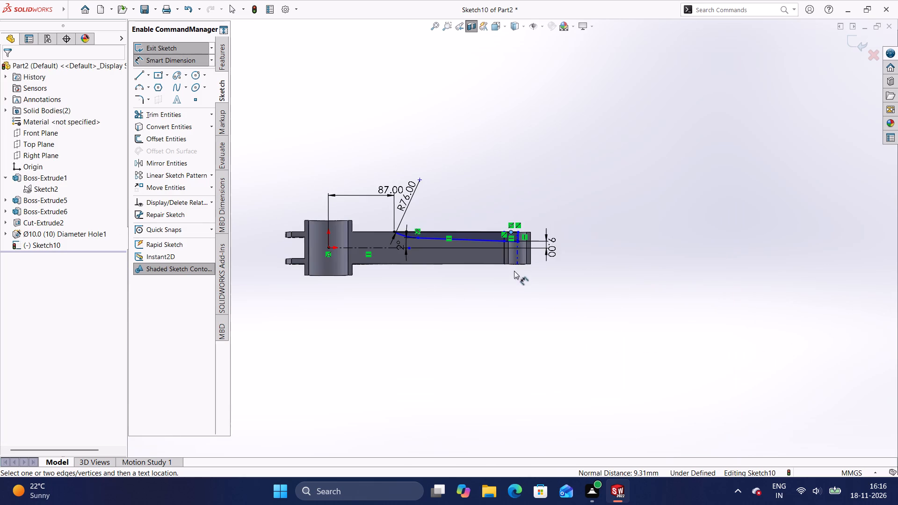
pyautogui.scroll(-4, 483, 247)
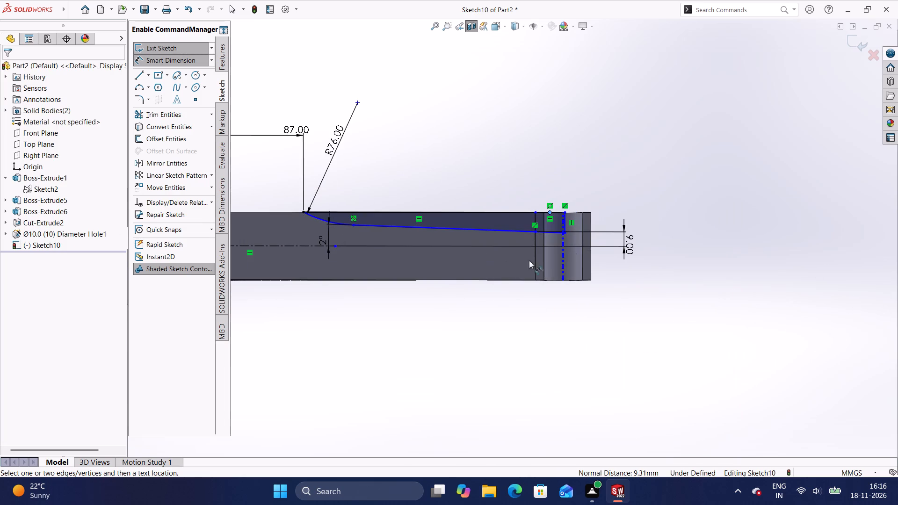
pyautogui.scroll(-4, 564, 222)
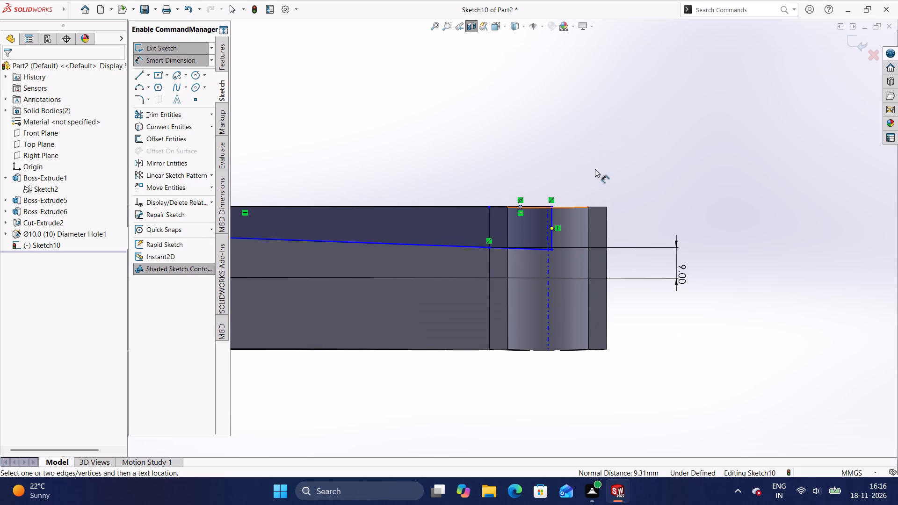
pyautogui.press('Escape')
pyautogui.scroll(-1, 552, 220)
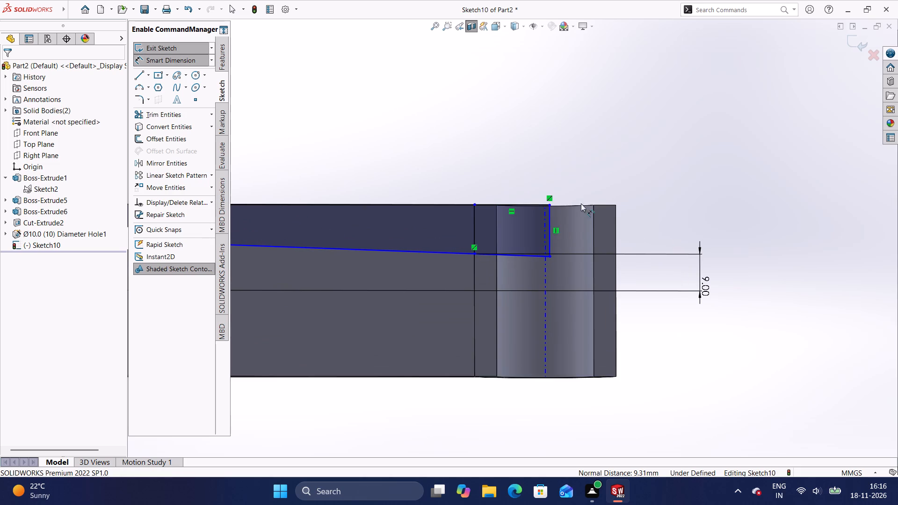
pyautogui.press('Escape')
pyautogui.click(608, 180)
# Move the extension's upper outer corner inward to the hole's vertical centre axis, at about X 250.08 mm.
pyautogui.scroll(-4, 540, 213)
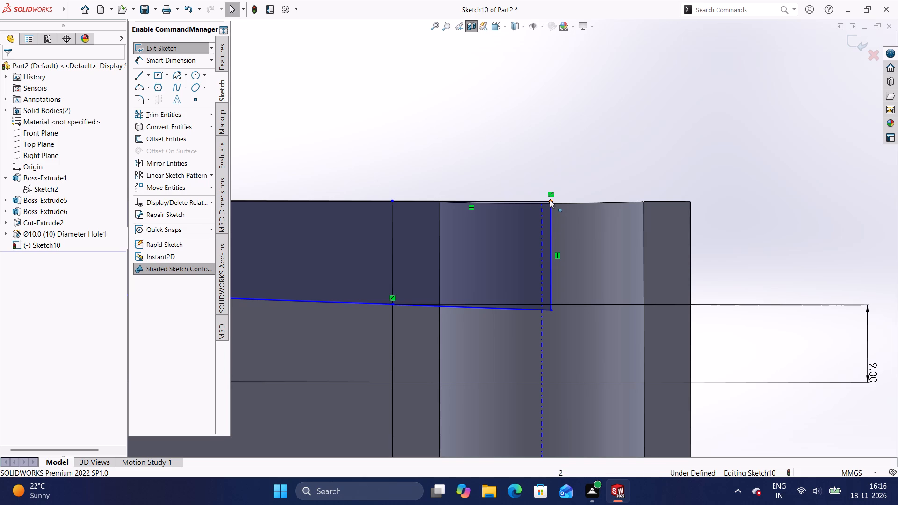
pyautogui.moveTo(550, 200); pyautogui.dragTo(543, 220)
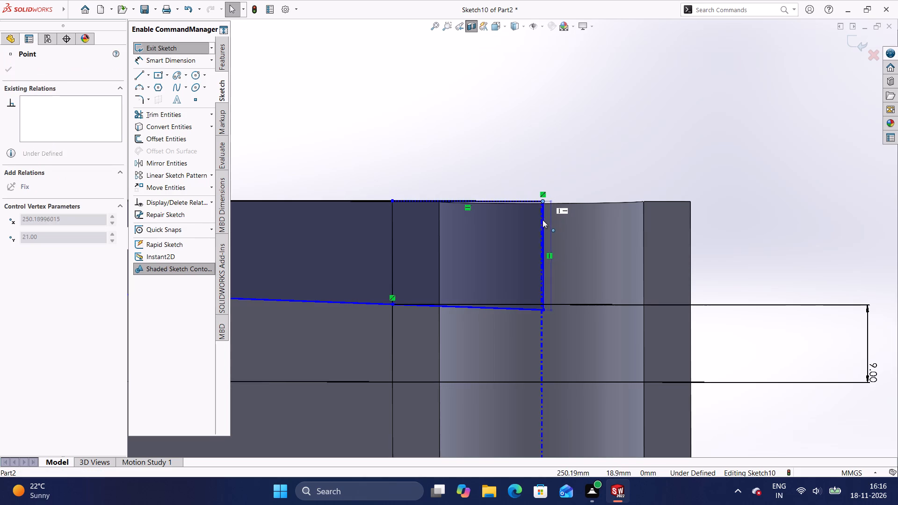
pyautogui.moveTo(543, 220); pyautogui.dragTo(541, 244)
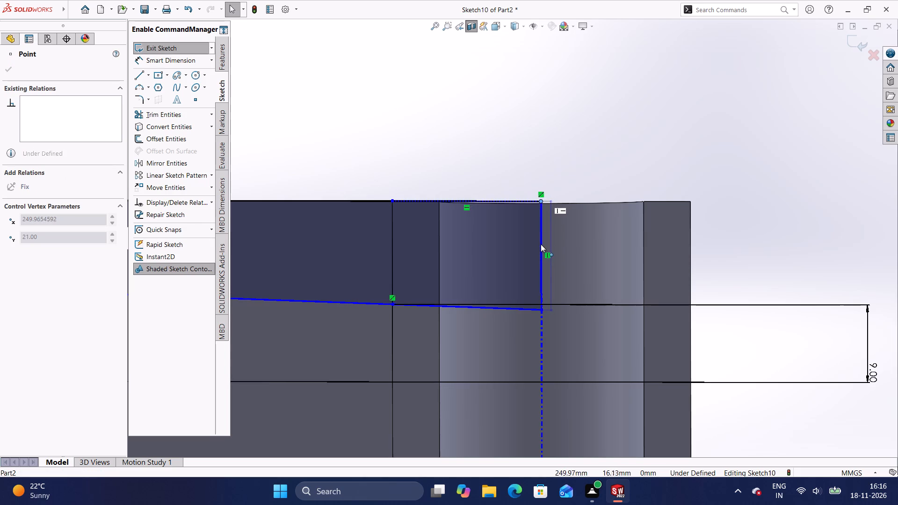
pyautogui.moveTo(541, 244); pyautogui.dragTo(542, 247)
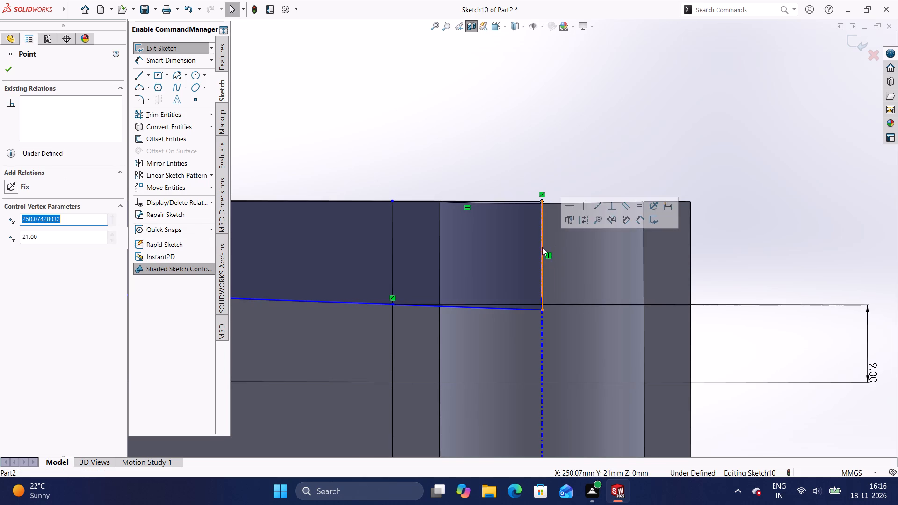
pyautogui.click(542, 247)
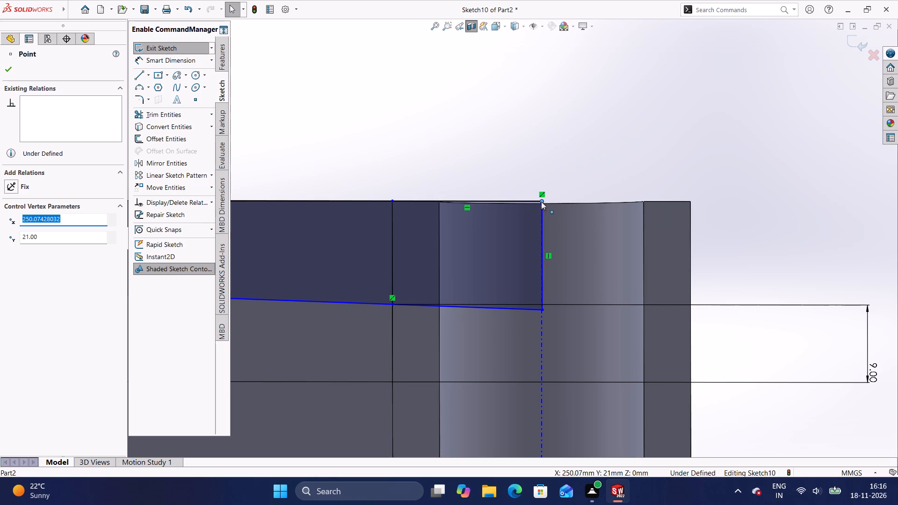
pyautogui.moveTo(540, 201); pyautogui.dragTo(542, 213)
pyautogui.click(537, 163)
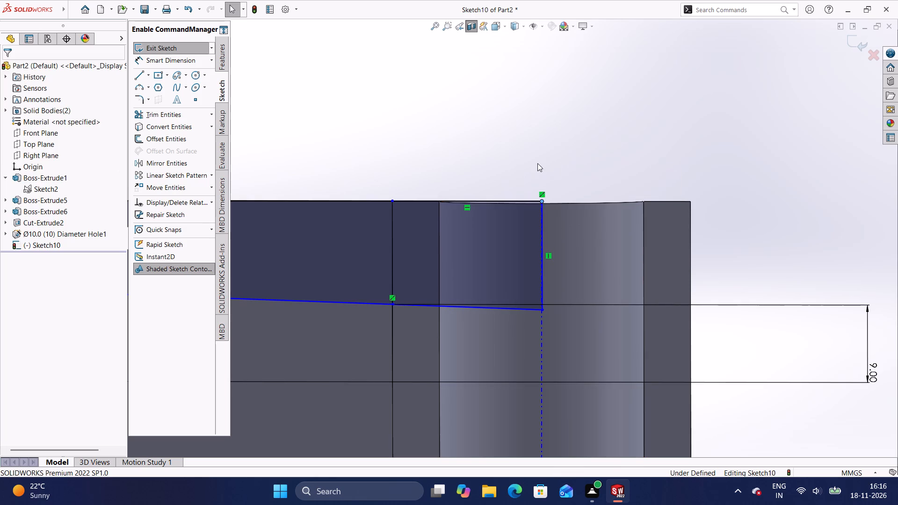
pyautogui.moveTo(542, 201); pyautogui.dragTo(542, 206)
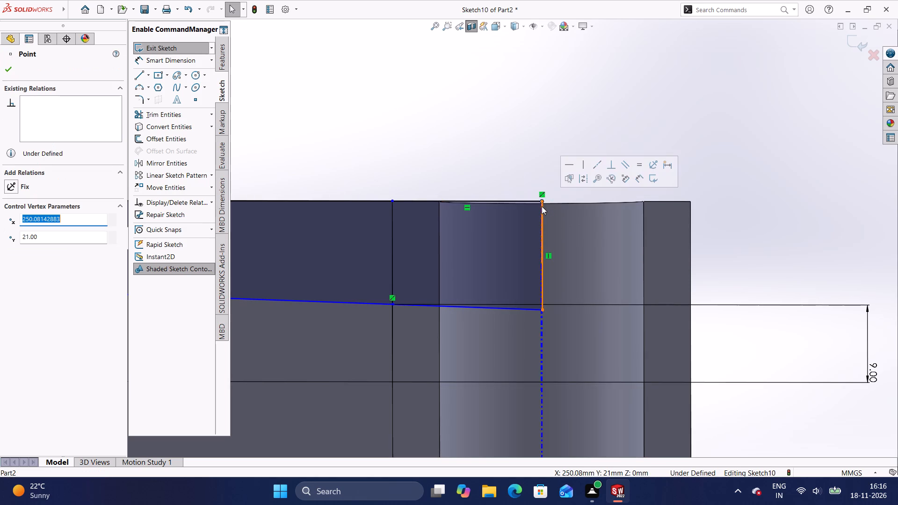
# Select the extension's top line together with the top edge of the hole at the arm's end to relate them.
pyautogui.moveTo(542, 200); pyautogui.dragTo(542, 205)
pyautogui.tripleClick(541, 204)
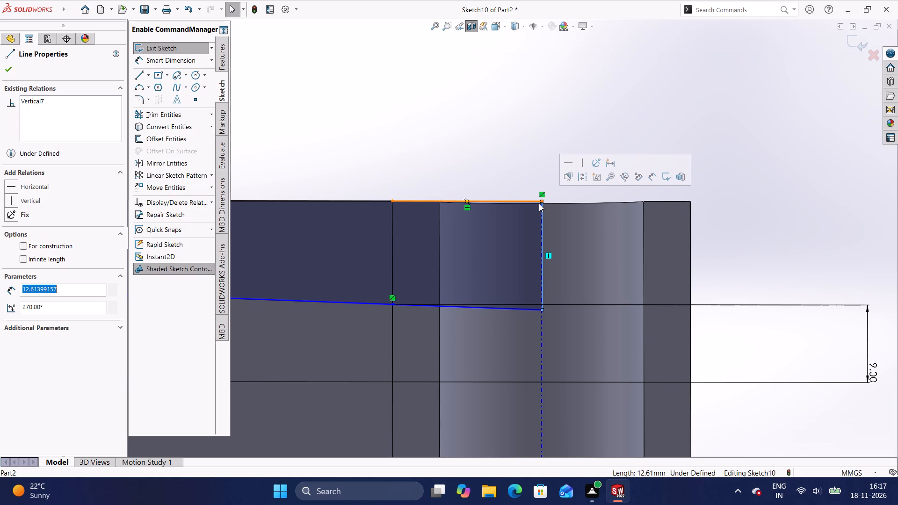
pyautogui.scroll(-5, 543, 203)
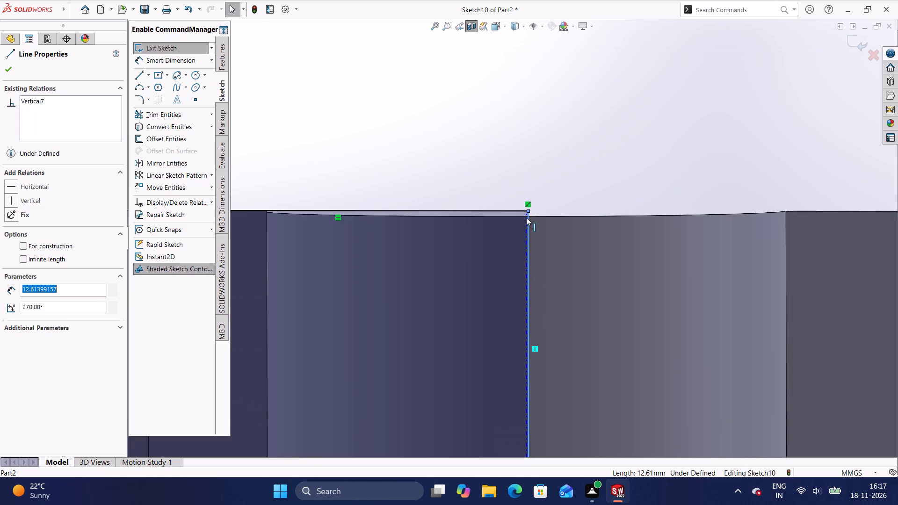
pyautogui.click(523, 210)
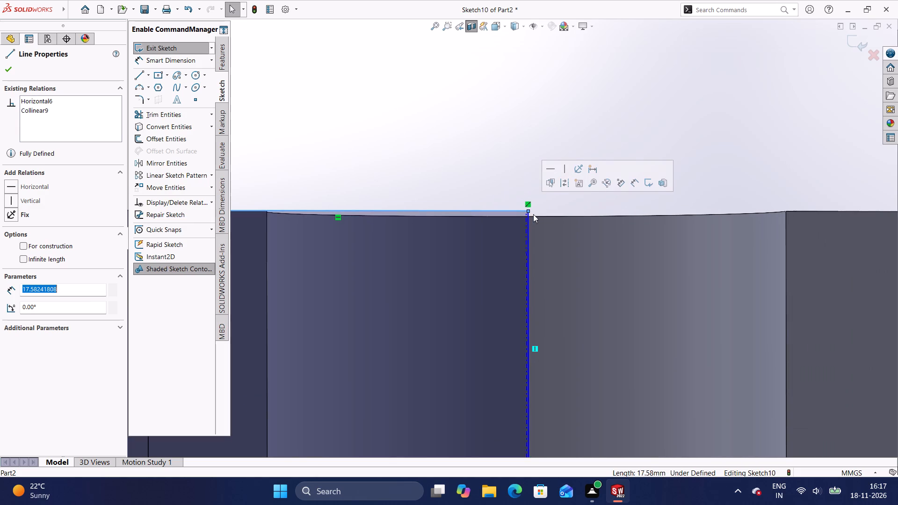
pyautogui.click(536, 216)
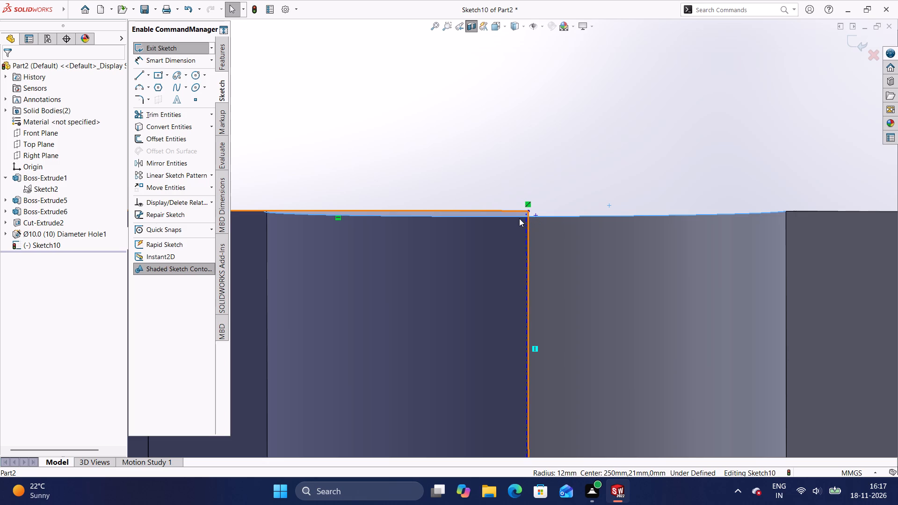
pyautogui.press('Escape')
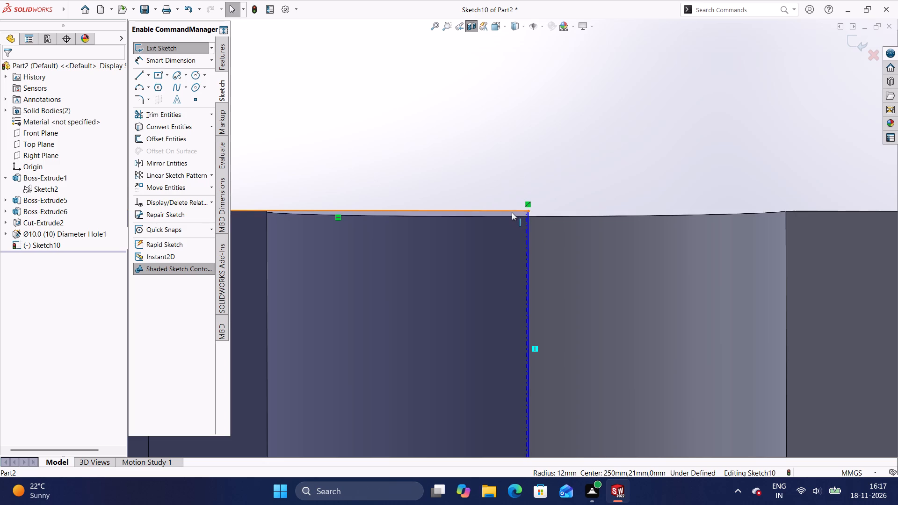
pyautogui.keyDown('shift'); pyautogui.click(509, 210); pyautogui.keyUp('shift')
pyautogui.keyDown('shift'); pyautogui.click(537, 216); pyautogui.keyUp('shift')
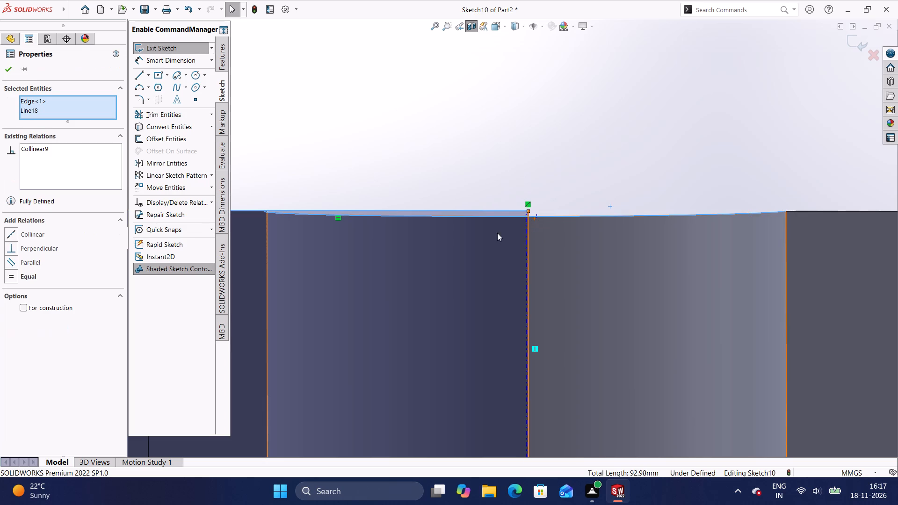
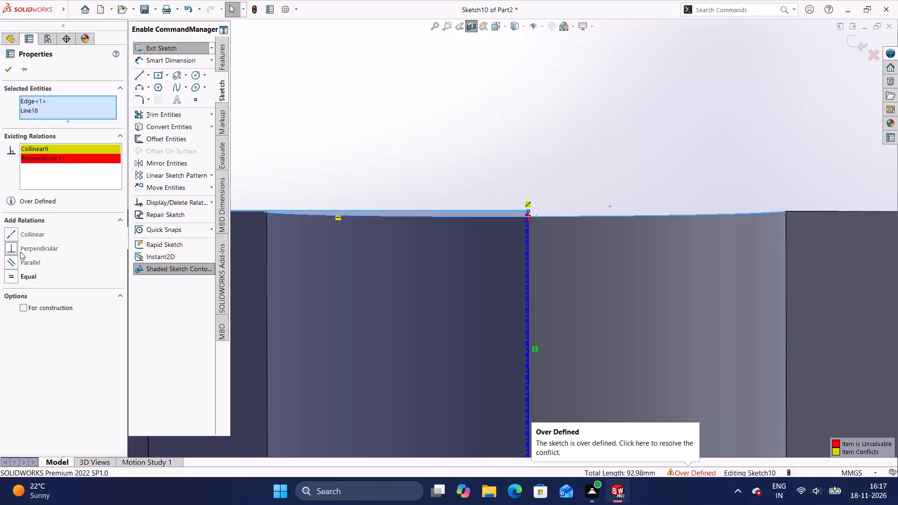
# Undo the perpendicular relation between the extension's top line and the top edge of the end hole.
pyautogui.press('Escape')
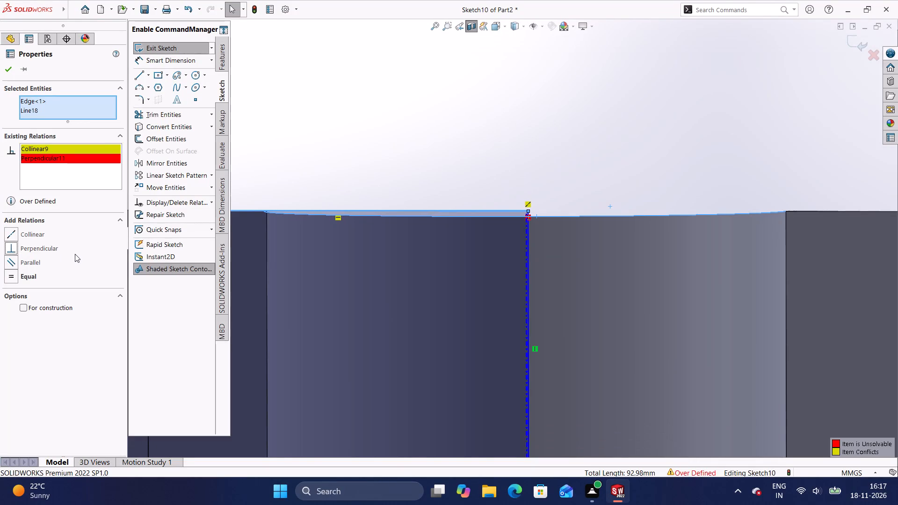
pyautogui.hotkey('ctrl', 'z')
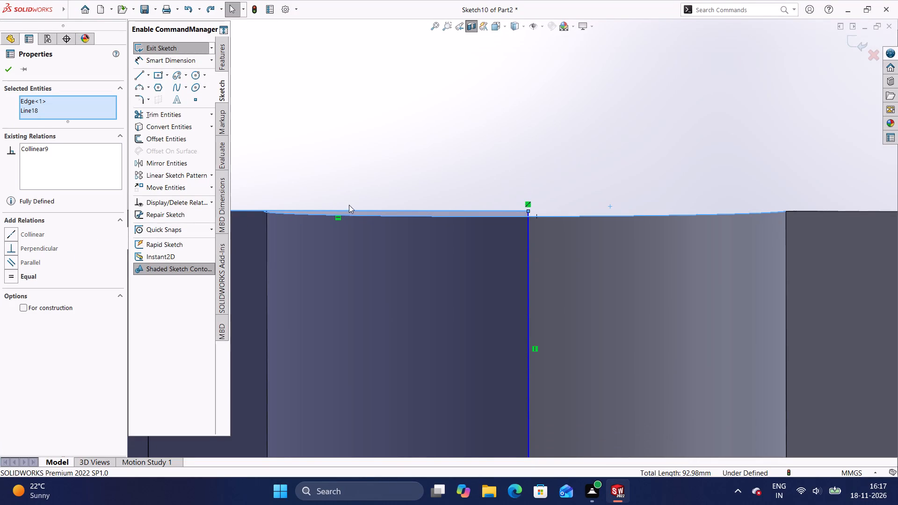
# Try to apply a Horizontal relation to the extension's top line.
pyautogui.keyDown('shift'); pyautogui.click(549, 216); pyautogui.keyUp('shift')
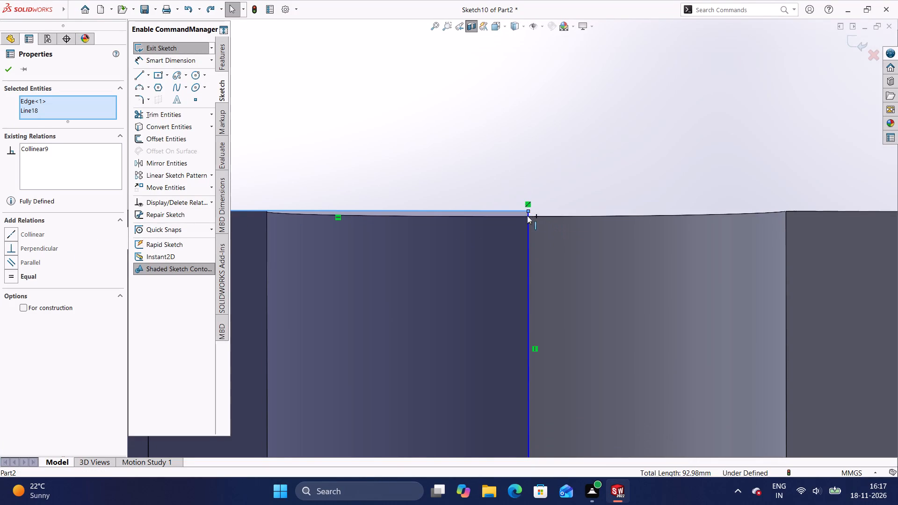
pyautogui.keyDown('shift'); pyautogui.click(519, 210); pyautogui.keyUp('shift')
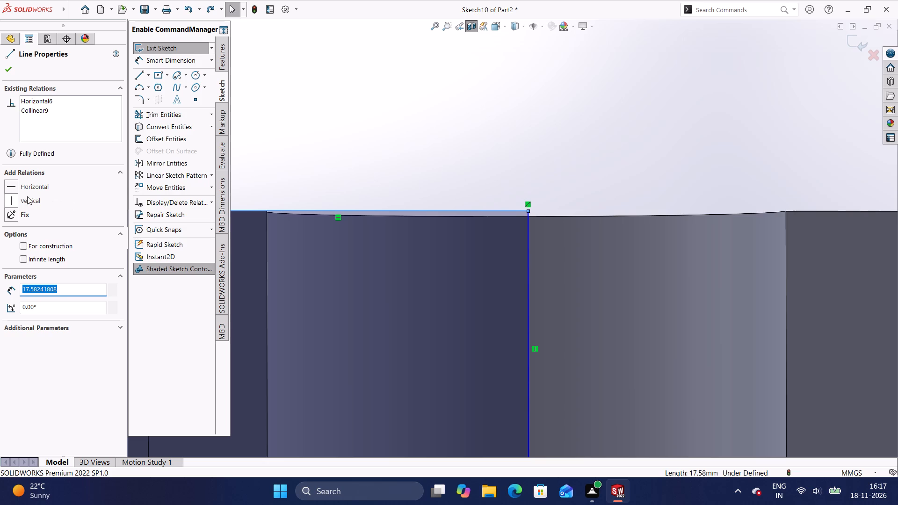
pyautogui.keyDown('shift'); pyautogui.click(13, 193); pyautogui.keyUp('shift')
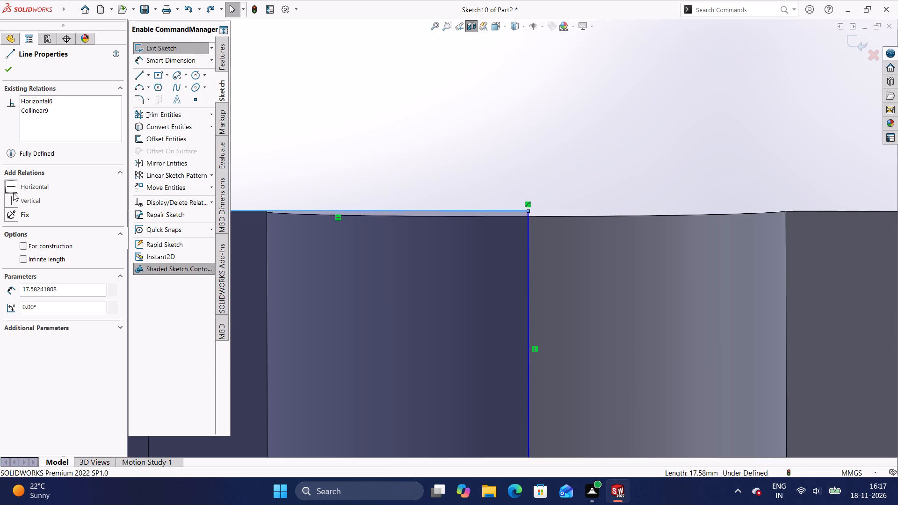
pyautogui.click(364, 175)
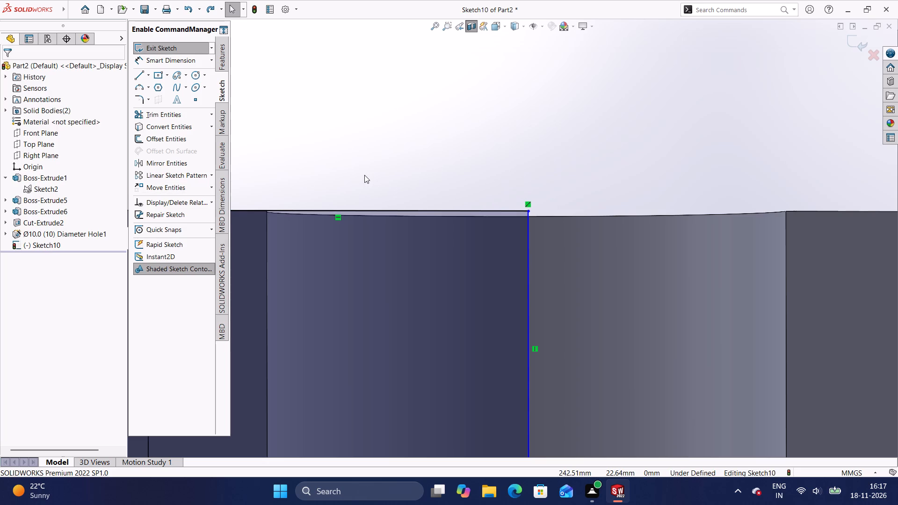
# Examine the cut profile and its existing dimensions from the R76 arc to the hole at the arm's end.
pyautogui.scroll(-5, 364, 175)
pyautogui.scroll(4, 374, 208)
pyautogui.scroll(2, 503, 222)
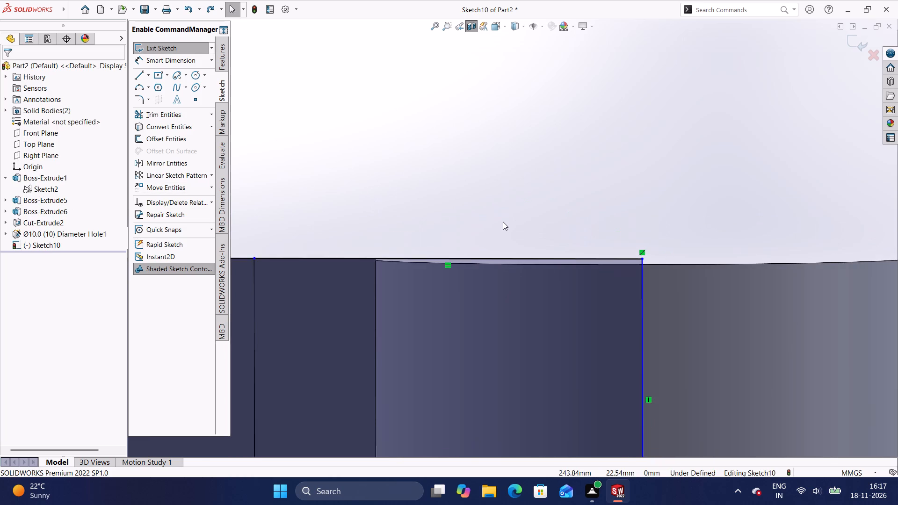
pyautogui.scroll(4, 663, 280)
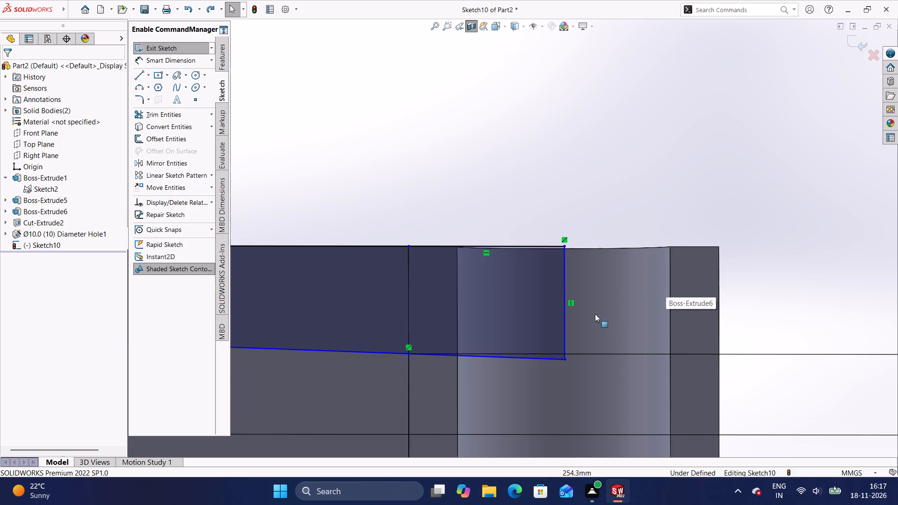
pyautogui.scroll(8, 541, 325)
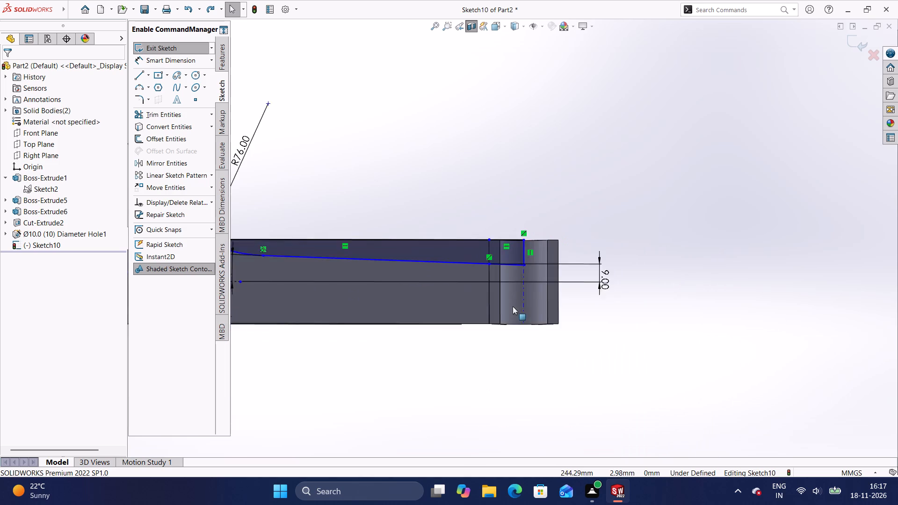
pyautogui.scroll(3, 513, 306)
pyautogui.scroll(-8, 445, 250)
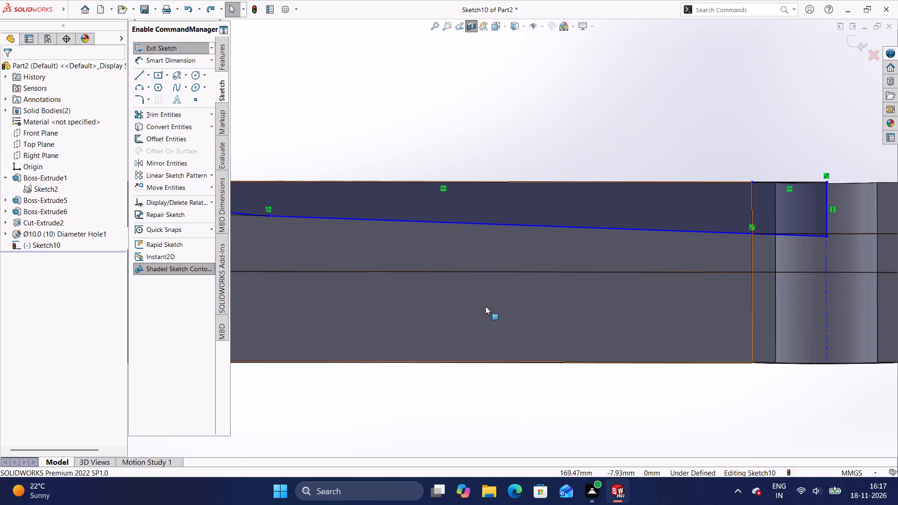
pyautogui.scroll(1, 485, 306)
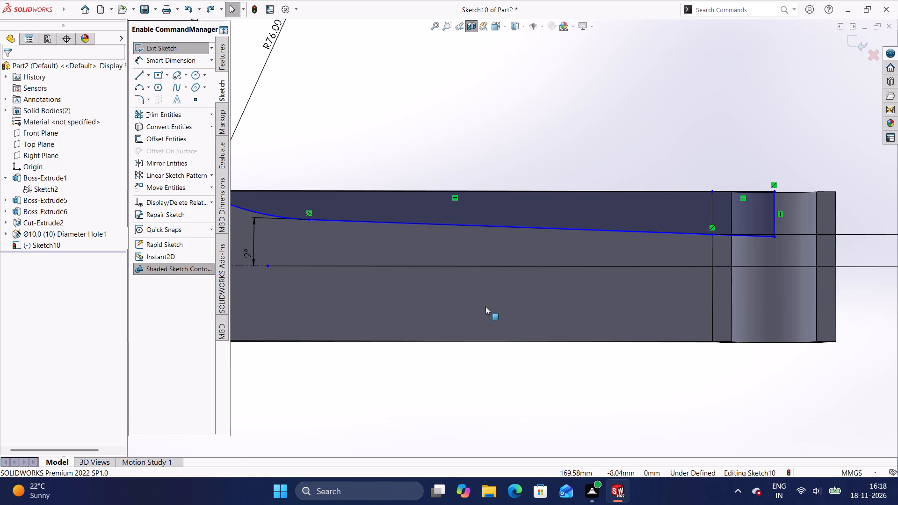
pyautogui.scroll(3, 532, 168)
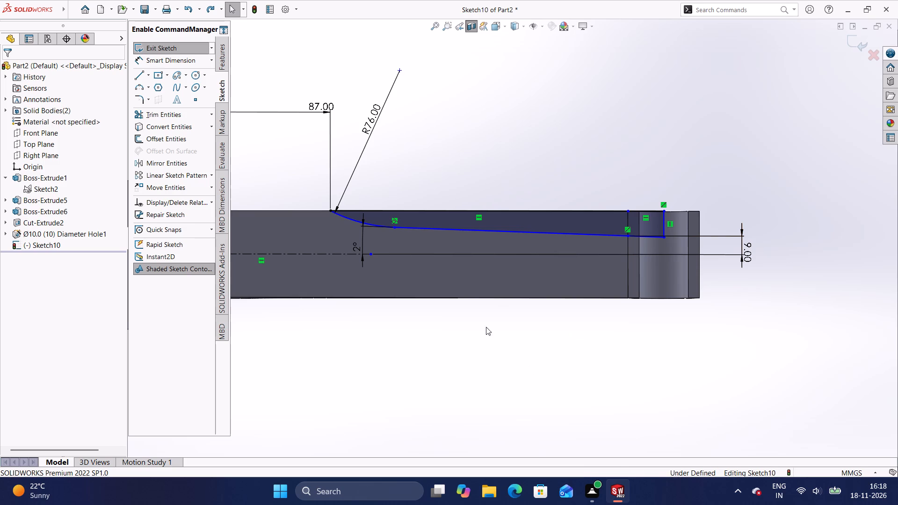
# Dimension the horizontal distance between the two upper corner points of the extension as 17.50 mm.
pyautogui.scroll(-5, 631, 216)
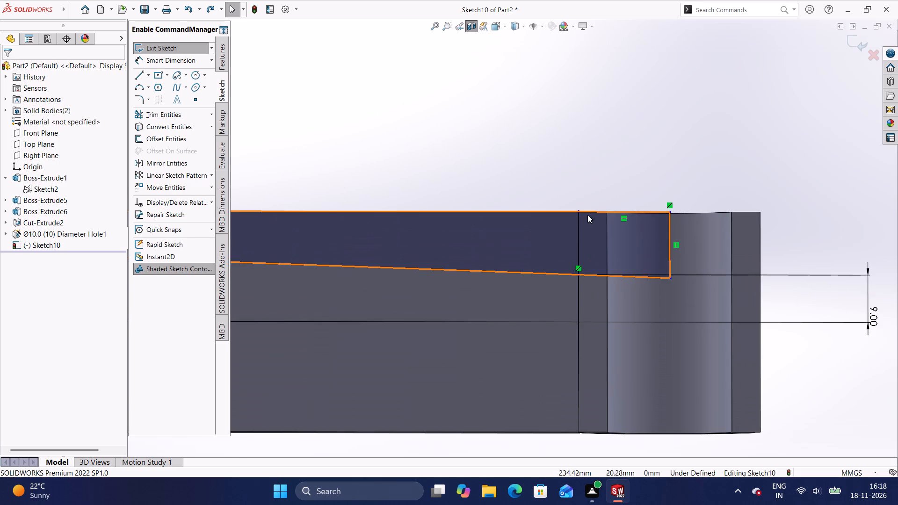
pyautogui.scroll(-4, 586, 214)
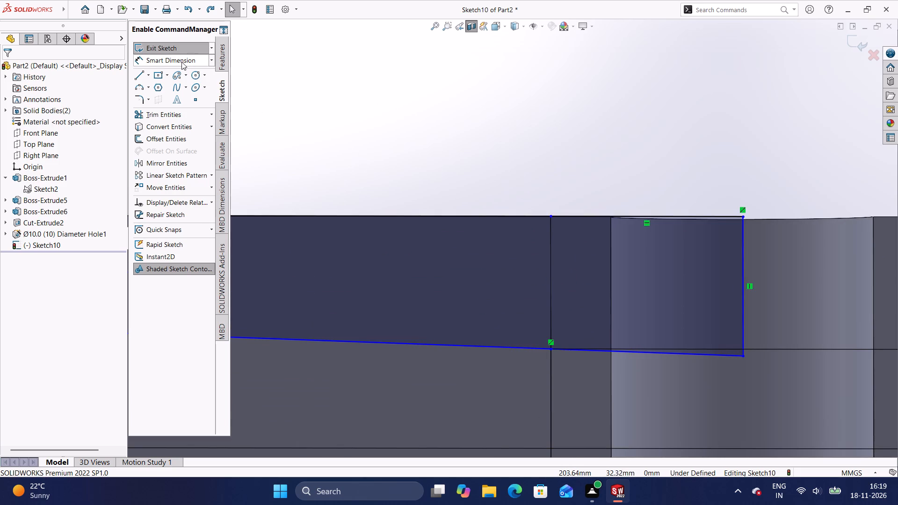
pyautogui.click(179, 60)
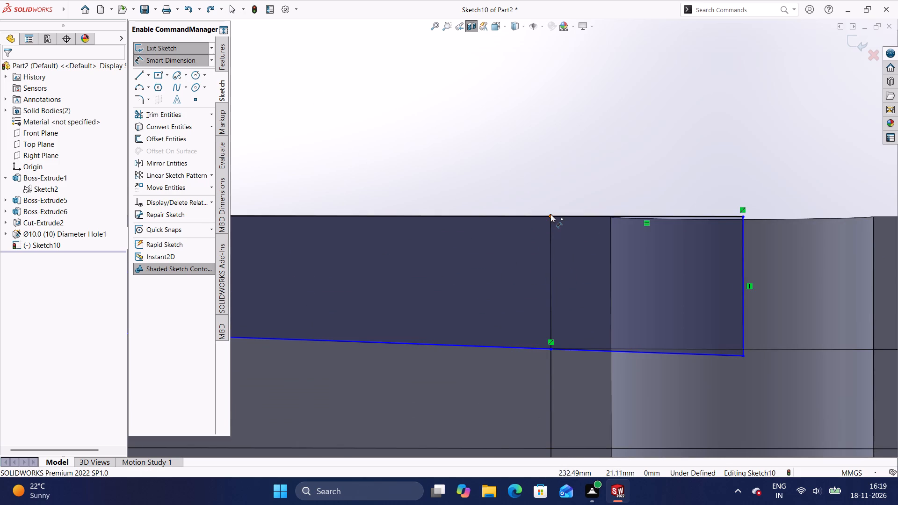
pyautogui.click(550, 214)
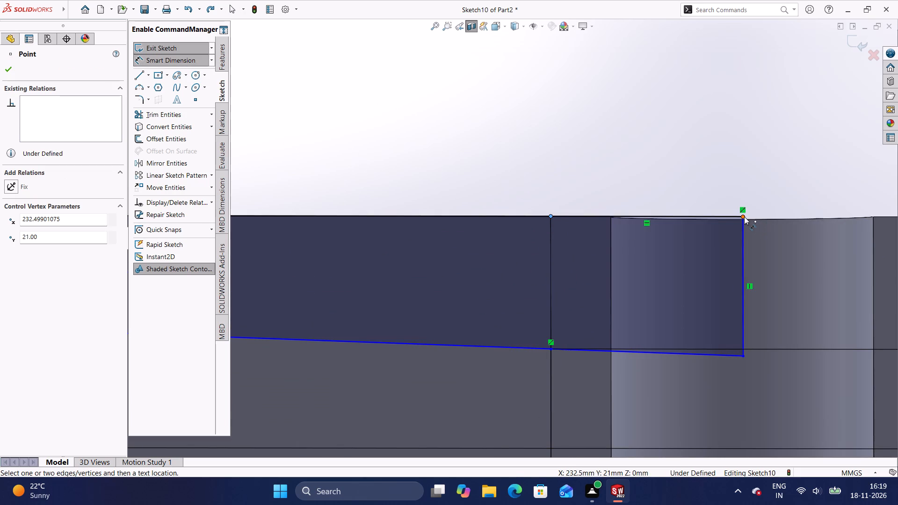
pyautogui.click(744, 216)
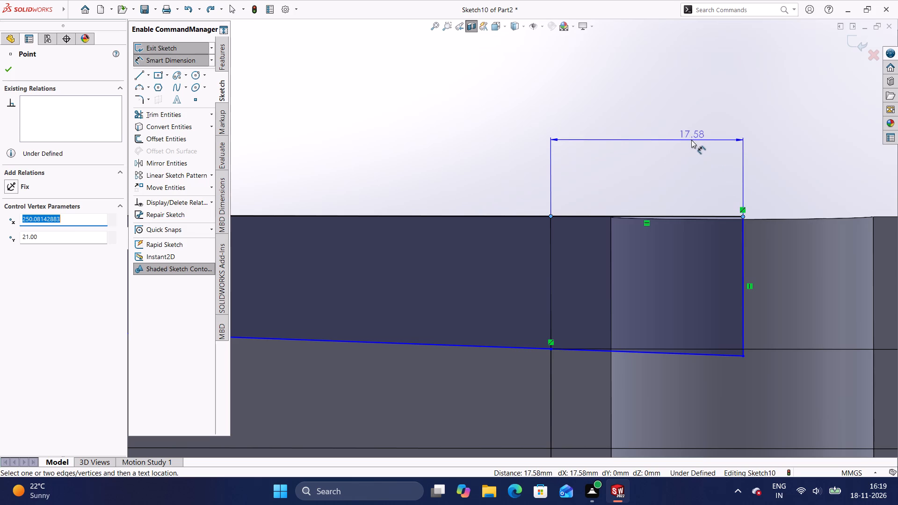
pyautogui.click(691, 140)
pyautogui.press('BackSpace')
pyautogui.write('17.50')
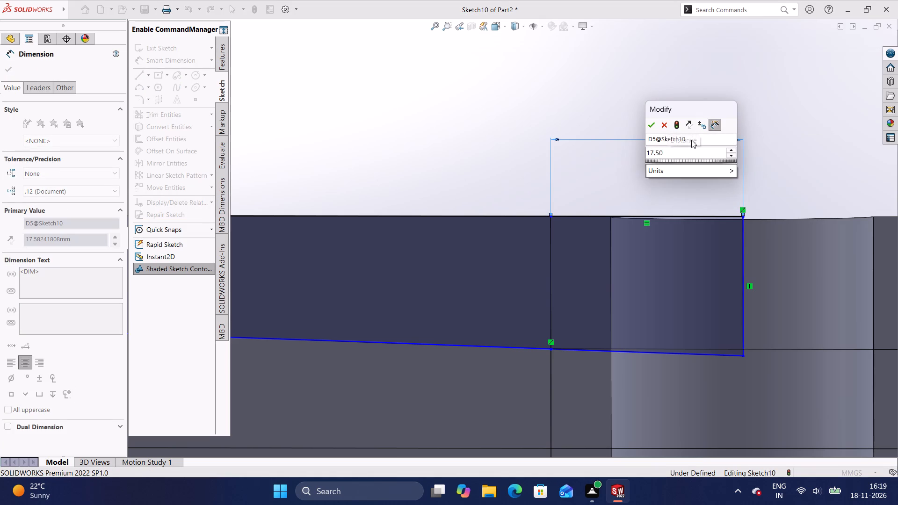
pyautogui.press('Return')
pyautogui.click(704, 175)
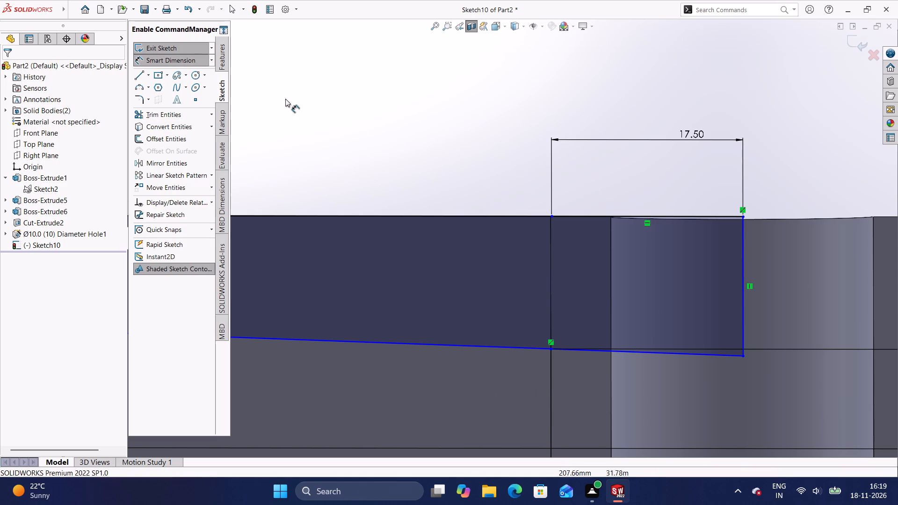
# Dimension the extension's vertical end line, try a length of 12 mm, and undo that value.
pyautogui.click(742, 244)
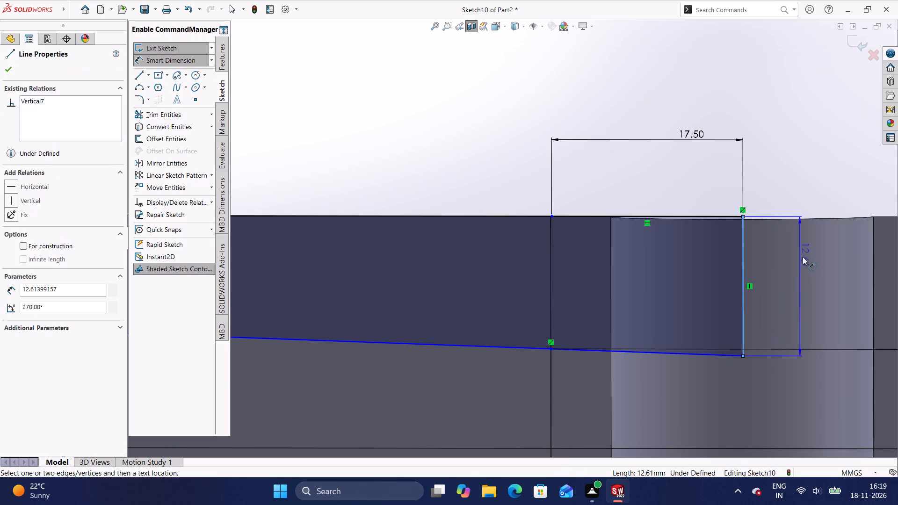
pyautogui.scroll(-2, 807, 259)
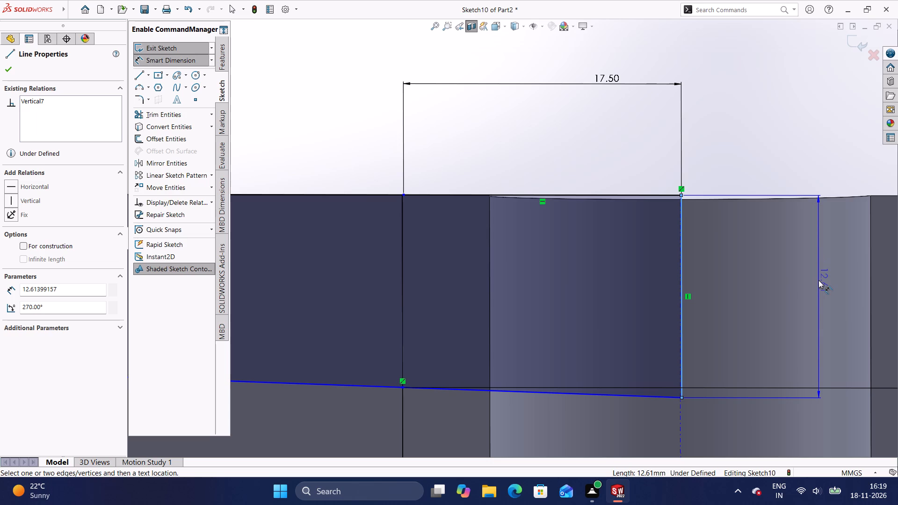
pyautogui.scroll(-1, 839, 286)
pyautogui.scroll(6, 839, 286)
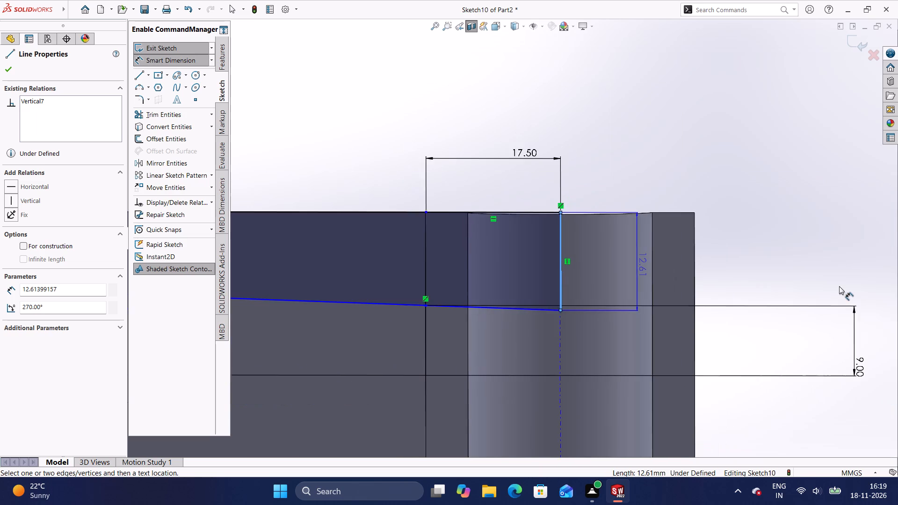
pyautogui.scroll(1, 839, 286)
pyautogui.click(721, 235)
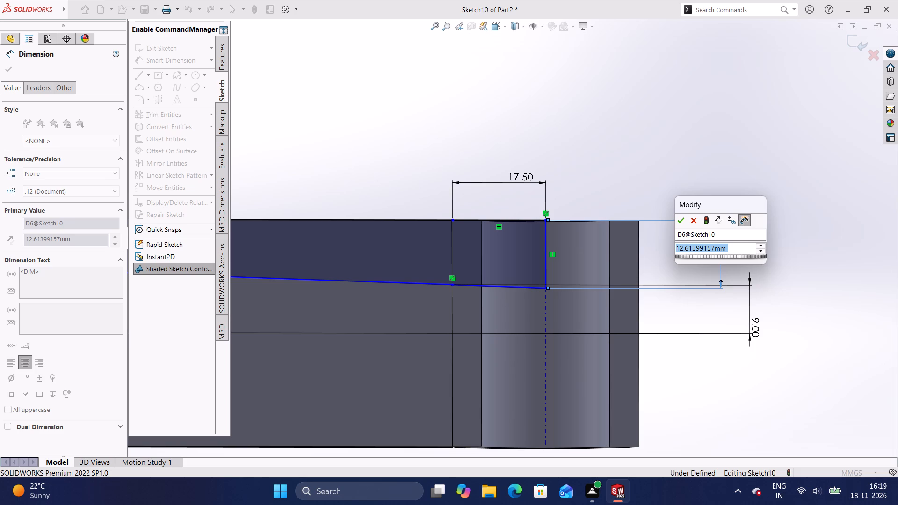
pyautogui.press('BackSpace')
pyautogui.write('12')
pyautogui.press('Return')
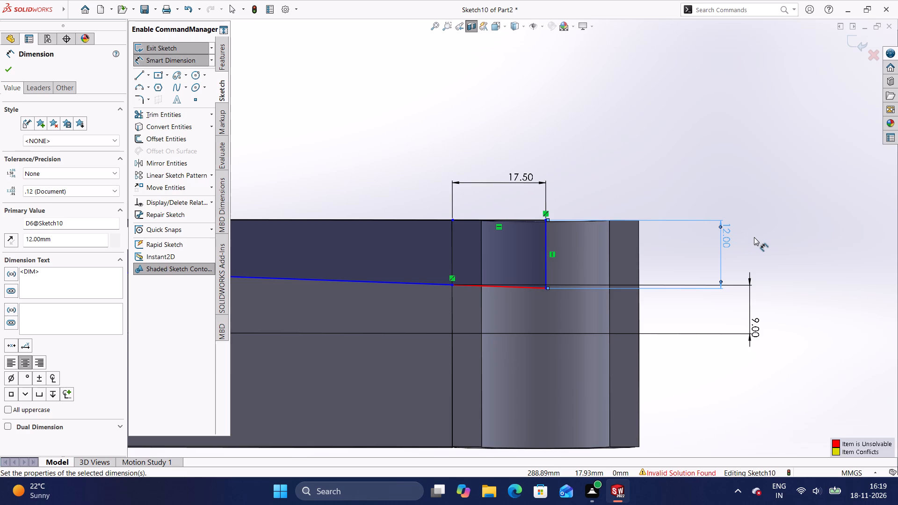
pyautogui.hotkey('ctrl', 'z')
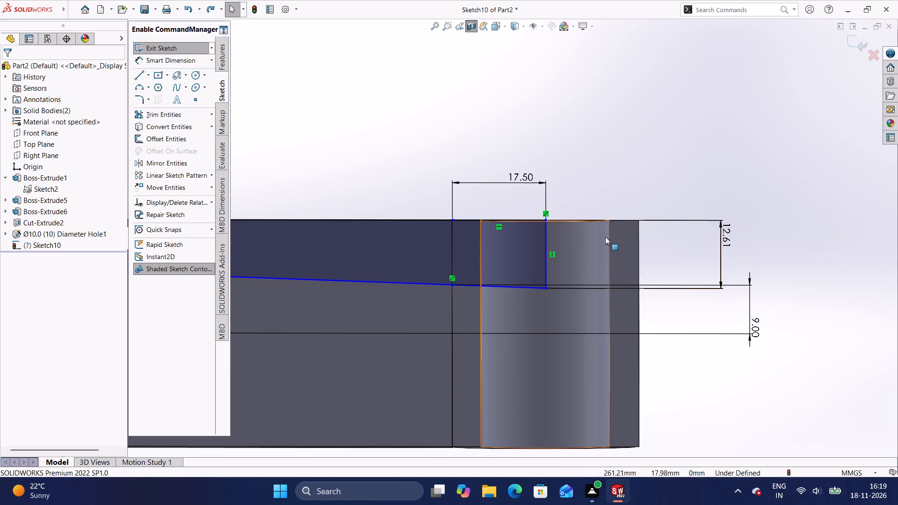
# Pull the extension's top line and upper outer corner downward, placing the corner at about X 249.98 mm.
pyautogui.scroll(-4, 605, 237)
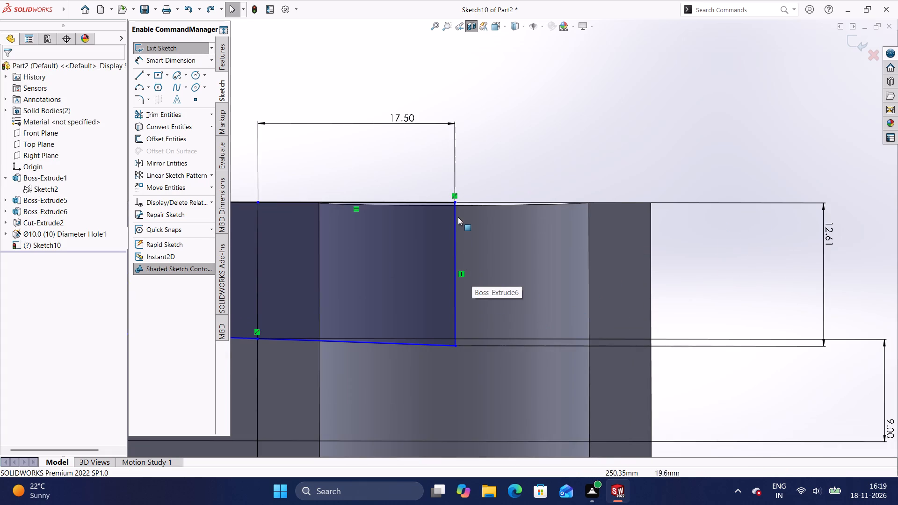
pyautogui.click(454, 201)
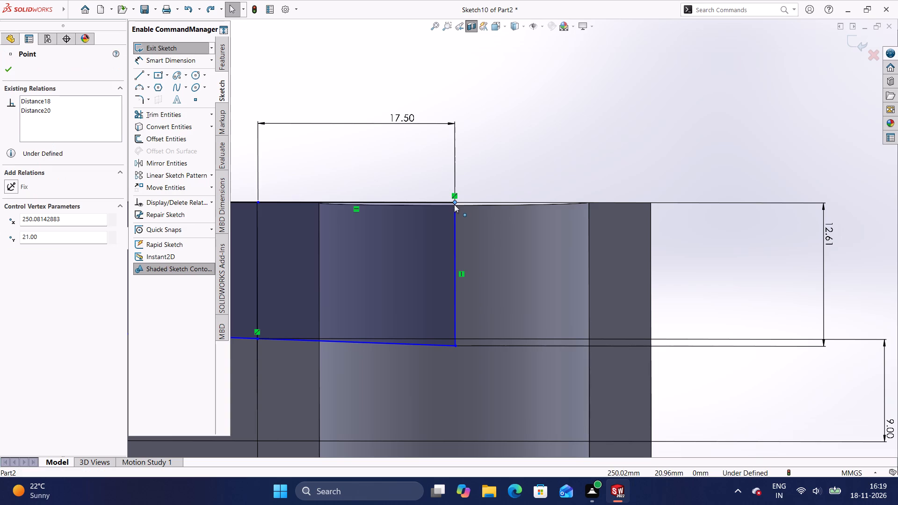
pyautogui.click(454, 204)
pyautogui.press('Escape')
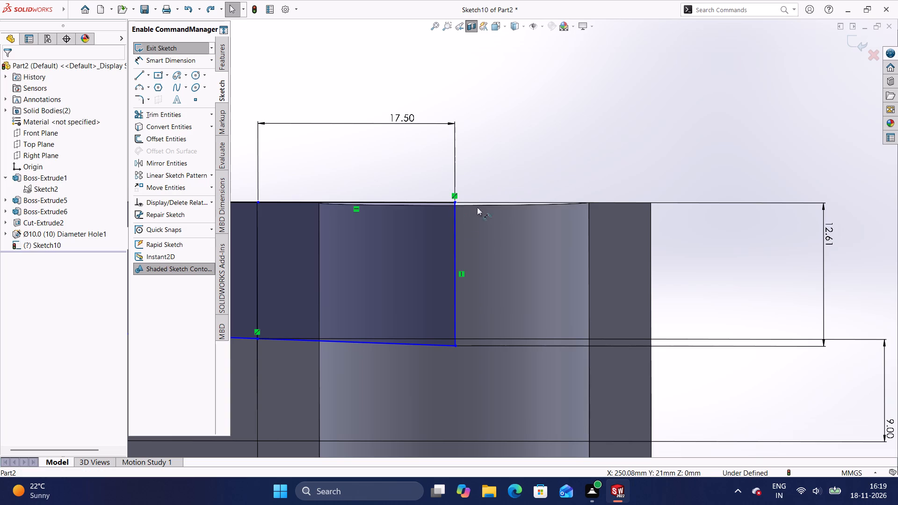
pyautogui.moveTo(455, 206); pyautogui.dragTo(454, 223)
pyautogui.moveTo(449, 202); pyautogui.dragTo(449, 211)
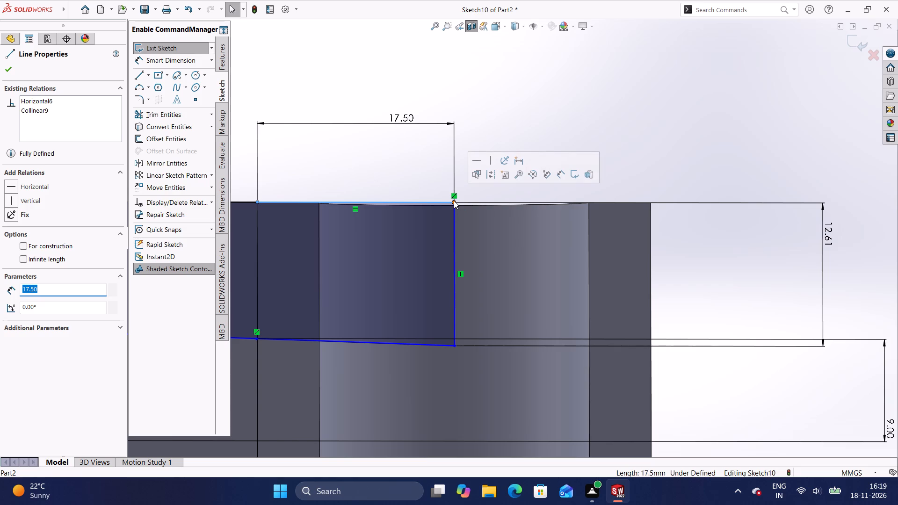
pyautogui.moveTo(454, 201); pyautogui.dragTo(454, 218)
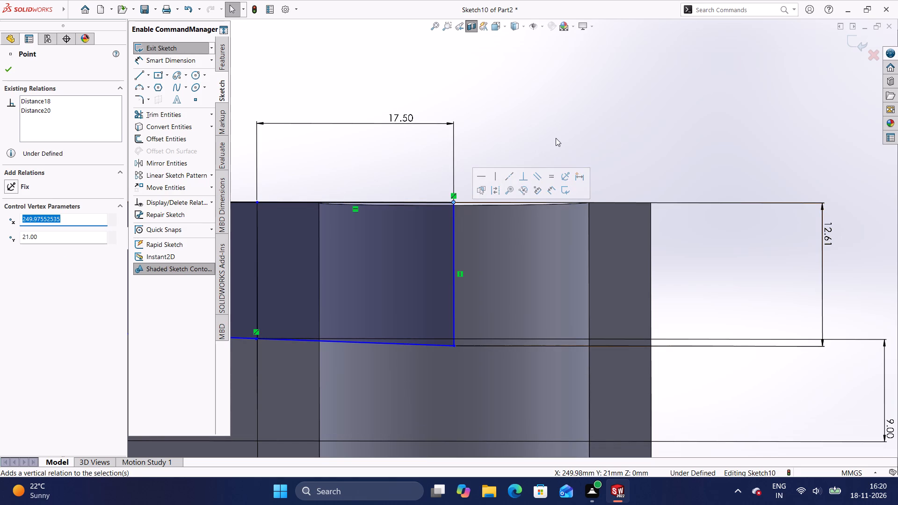
pyautogui.press('Escape')
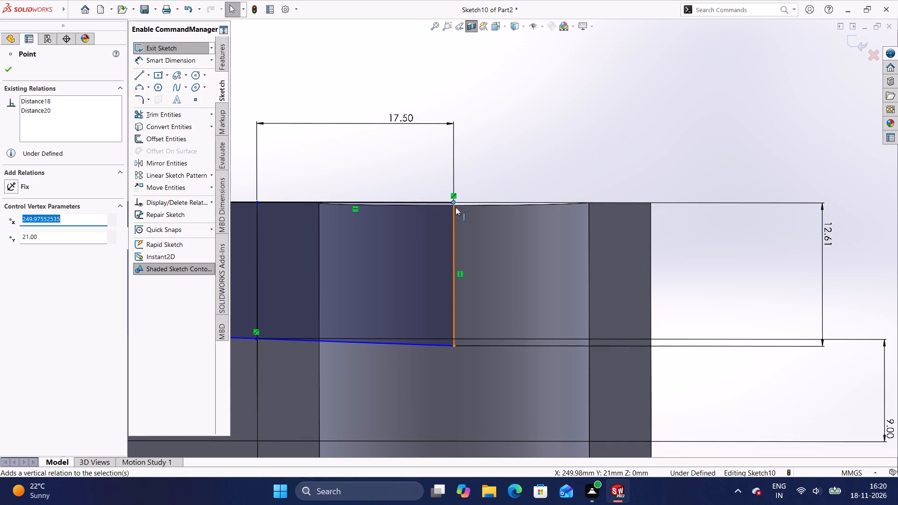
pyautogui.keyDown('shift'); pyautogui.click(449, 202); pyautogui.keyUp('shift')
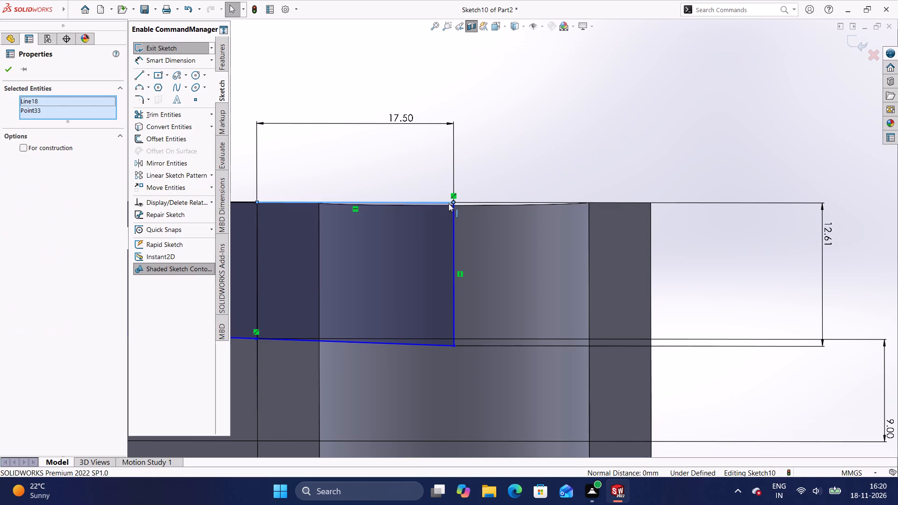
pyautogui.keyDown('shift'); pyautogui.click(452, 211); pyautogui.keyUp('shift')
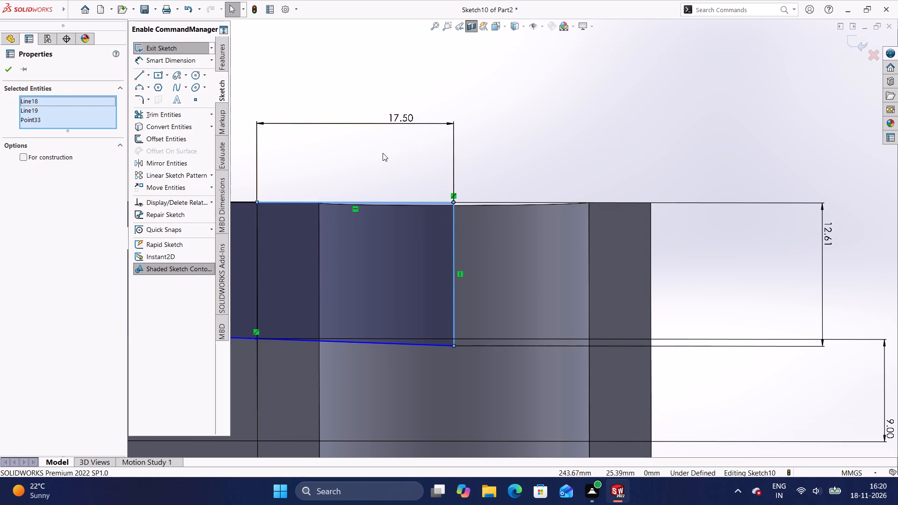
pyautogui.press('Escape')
# Add a perpendicular relation between the extension's top line and its vertical end line.
pyautogui.click(422, 202)
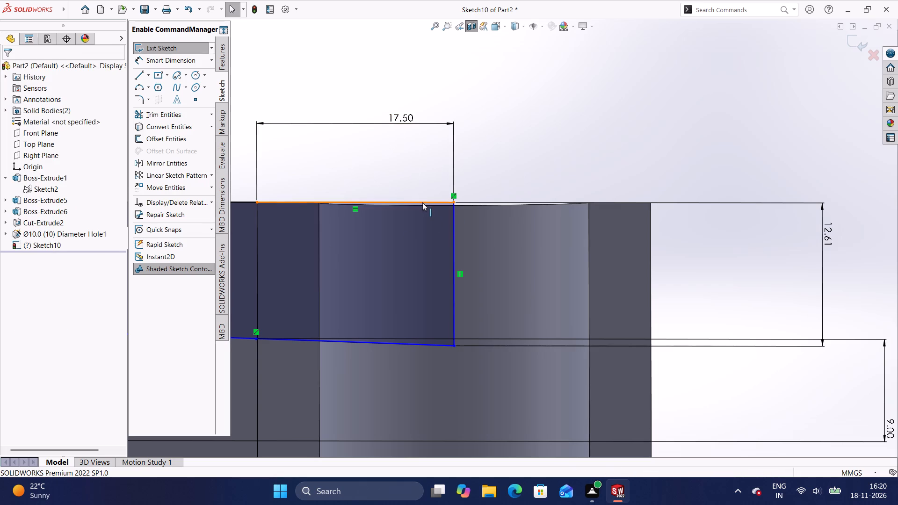
pyautogui.click(452, 224)
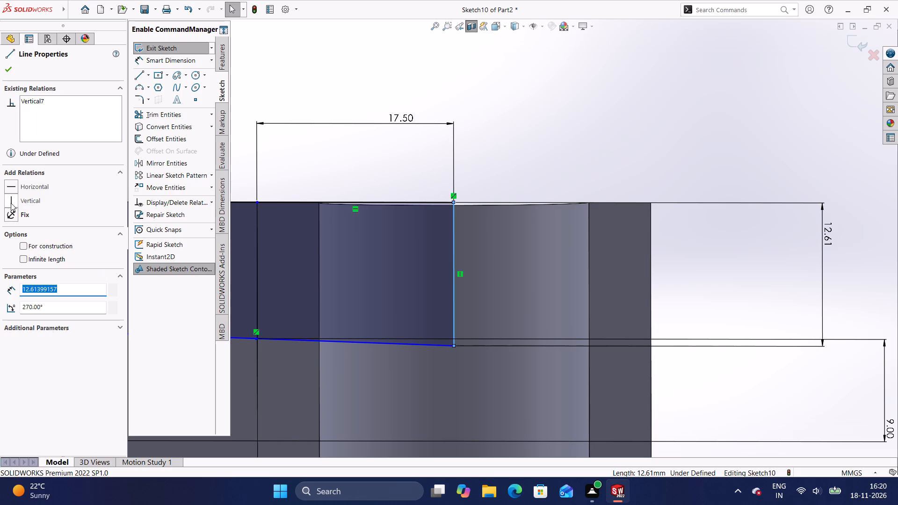
pyautogui.press('Escape')
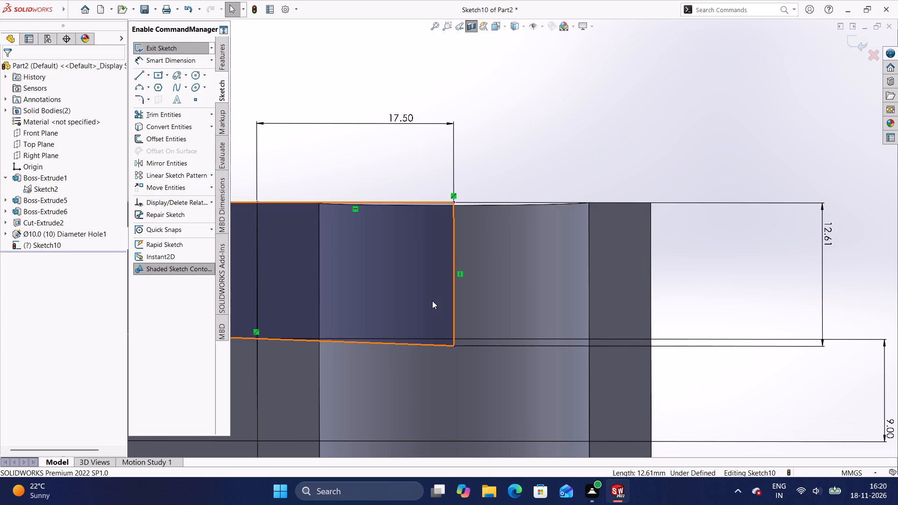
pyautogui.keyDown('shift'); pyautogui.click(437, 202); pyautogui.keyUp('shift')
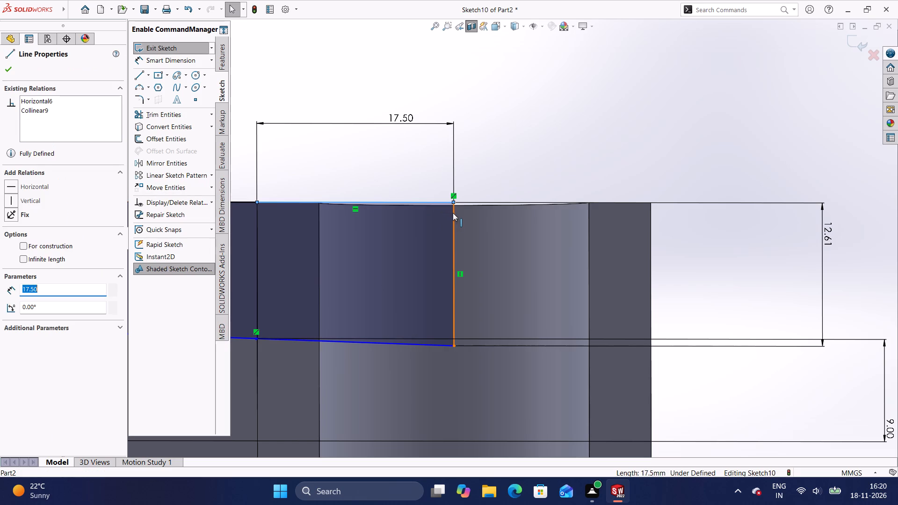
pyautogui.keyDown('shift'); pyautogui.click(453, 213); pyautogui.keyUp('shift')
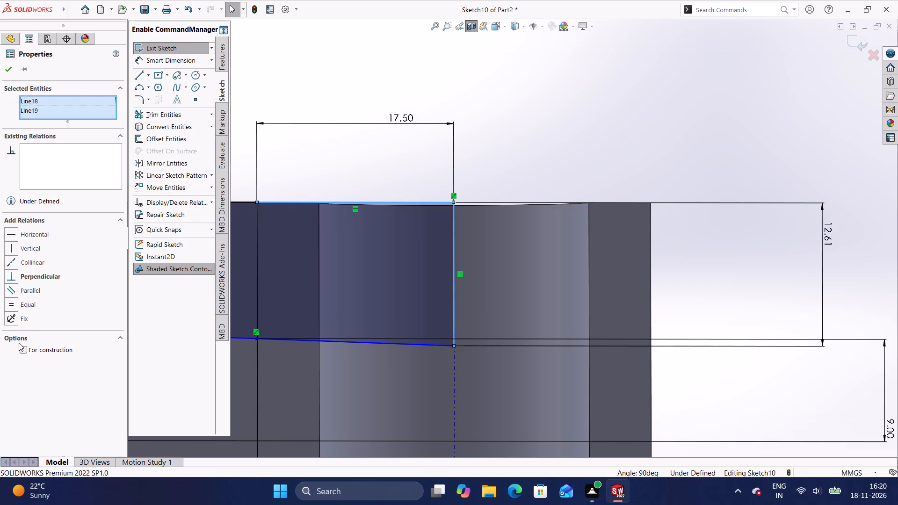
pyautogui.keyDown('shift'); pyautogui.click(14, 278); pyautogui.keyUp('shift')
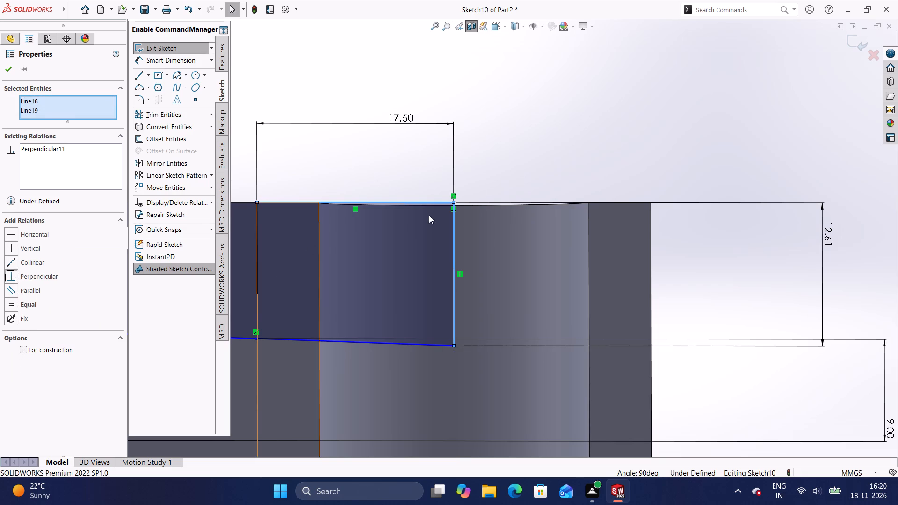
pyautogui.click(543, 146)
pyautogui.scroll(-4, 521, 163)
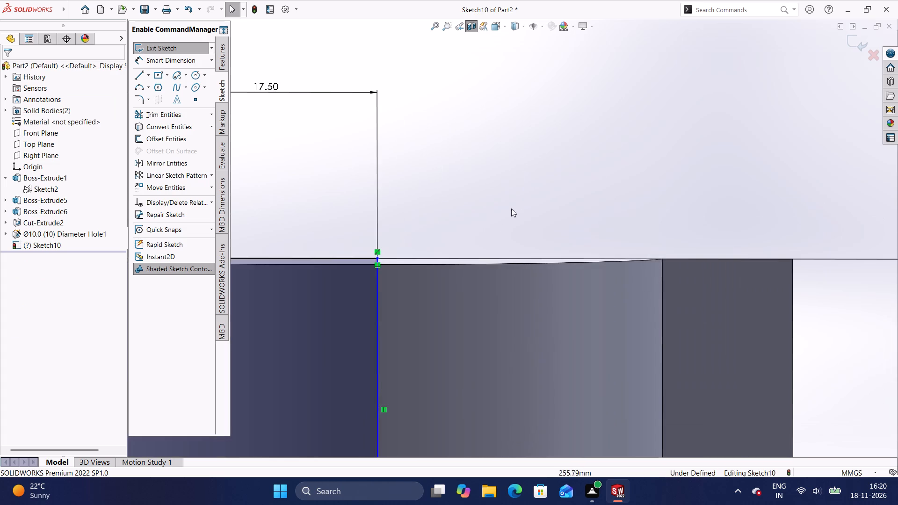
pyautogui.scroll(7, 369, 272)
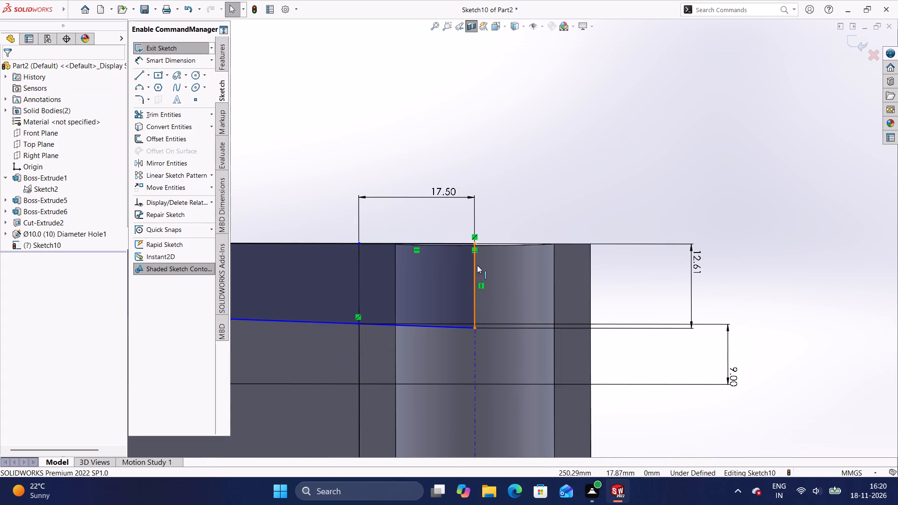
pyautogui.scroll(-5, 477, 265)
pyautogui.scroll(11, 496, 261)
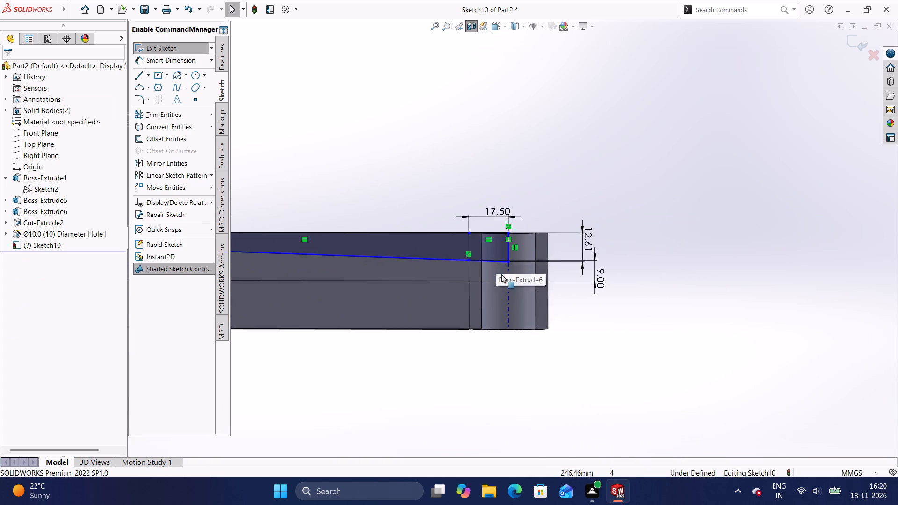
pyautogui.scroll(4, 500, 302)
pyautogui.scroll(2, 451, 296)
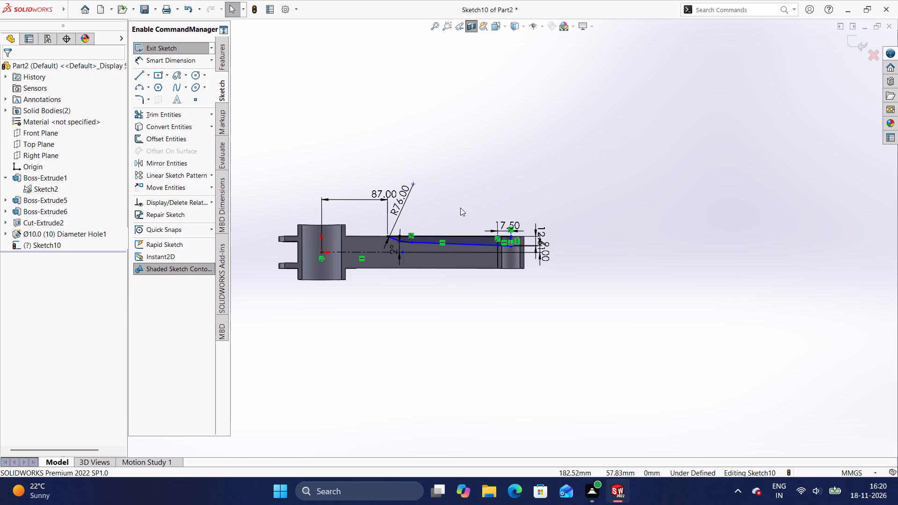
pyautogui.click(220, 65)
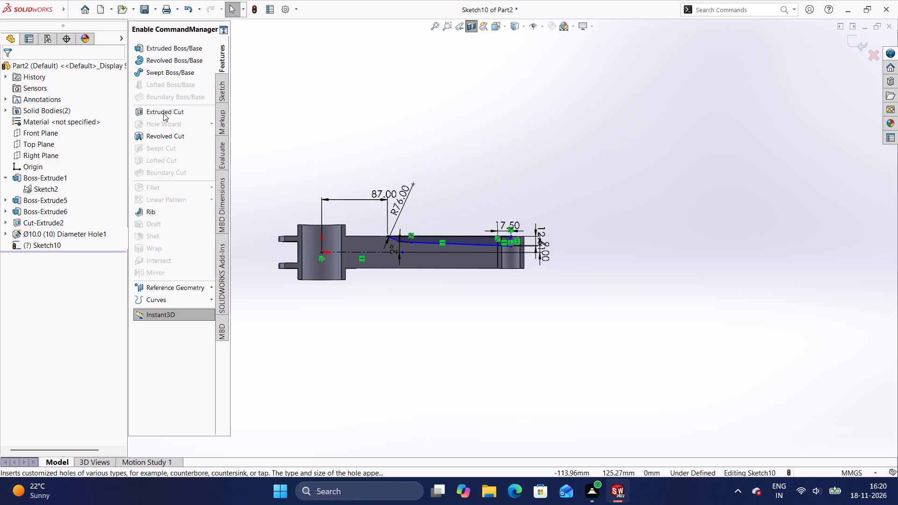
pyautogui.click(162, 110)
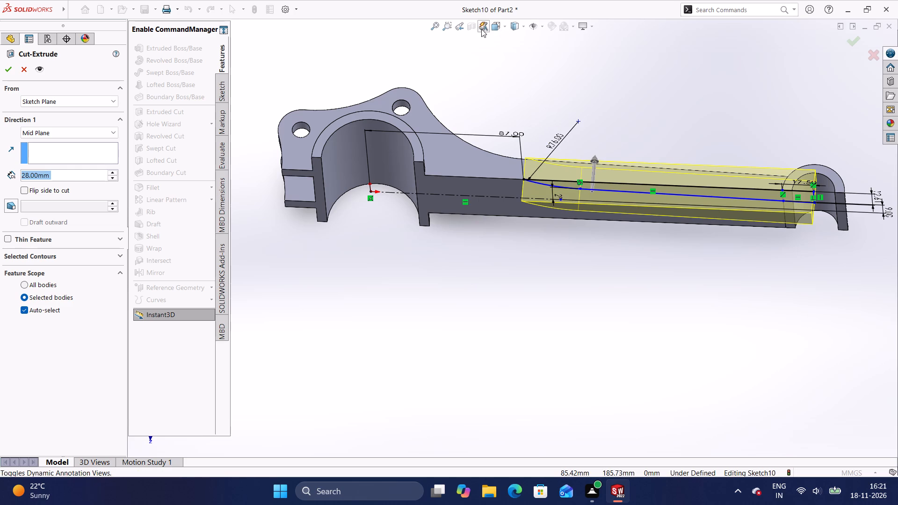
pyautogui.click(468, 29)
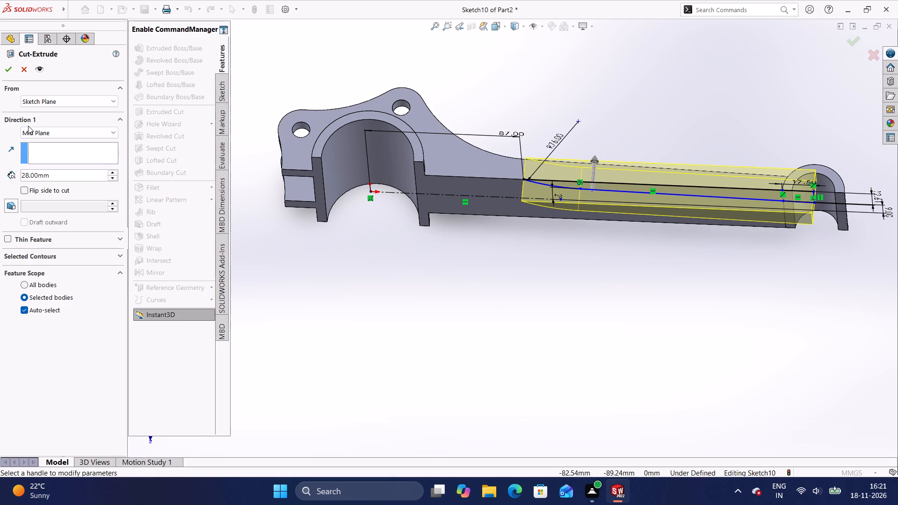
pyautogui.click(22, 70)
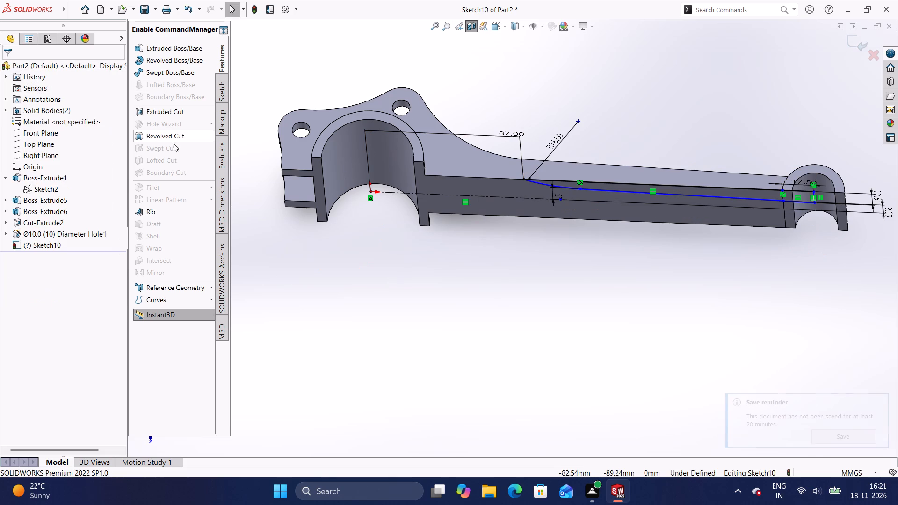
# Turn off the section view so the whole part is displayed.
pyautogui.click(473, 28)
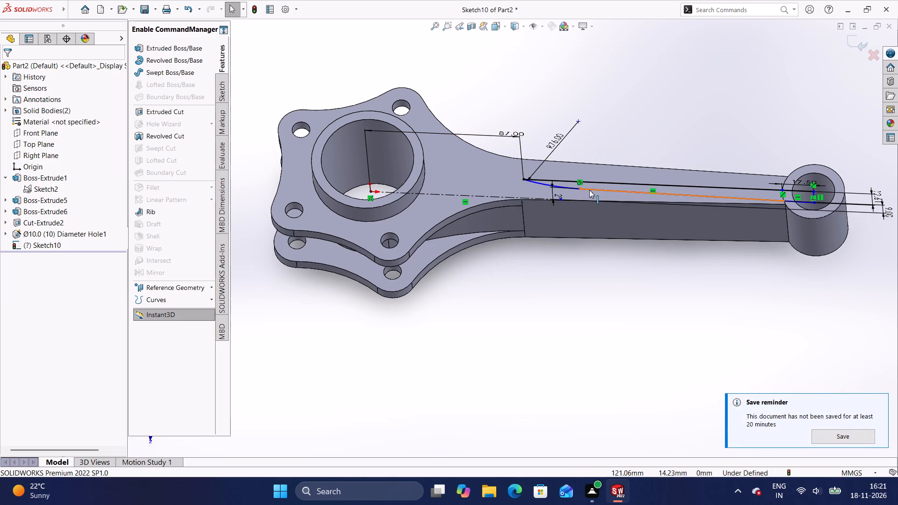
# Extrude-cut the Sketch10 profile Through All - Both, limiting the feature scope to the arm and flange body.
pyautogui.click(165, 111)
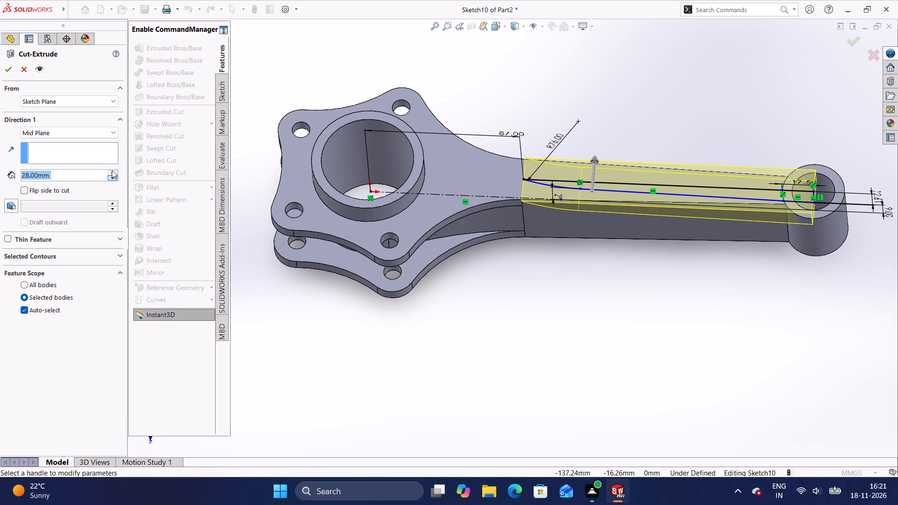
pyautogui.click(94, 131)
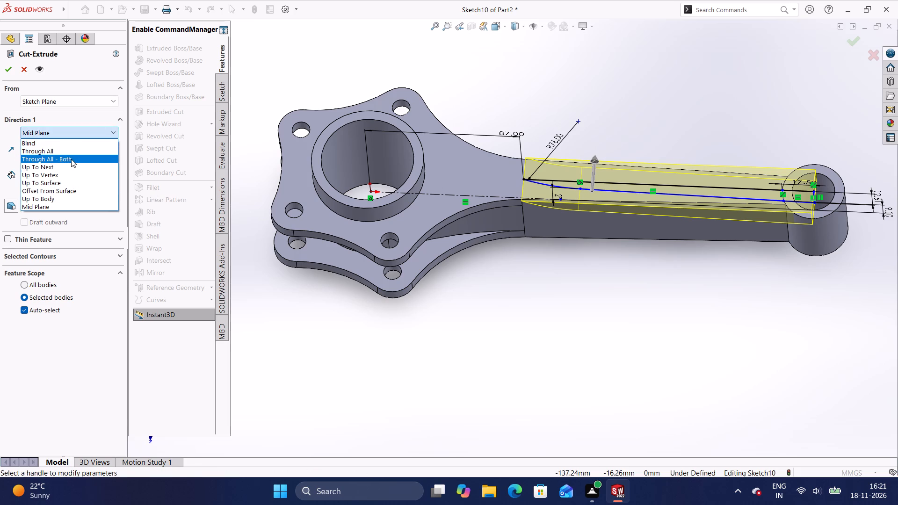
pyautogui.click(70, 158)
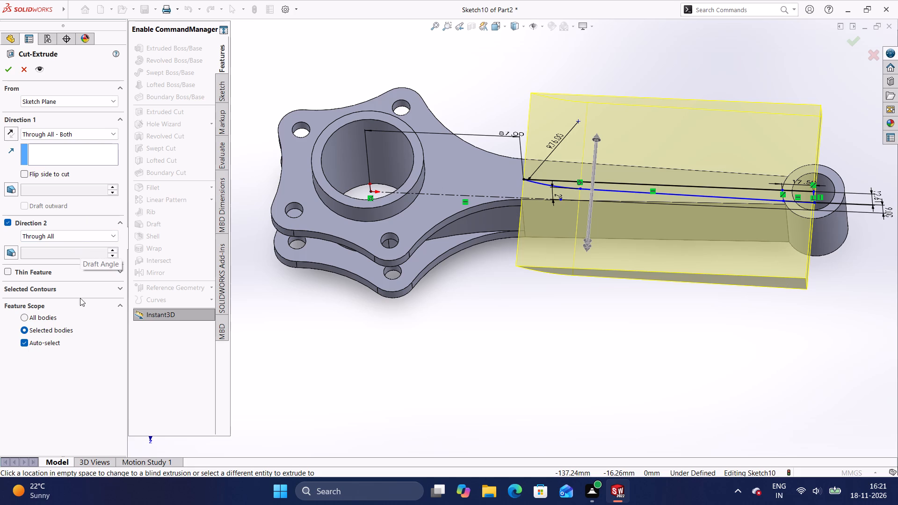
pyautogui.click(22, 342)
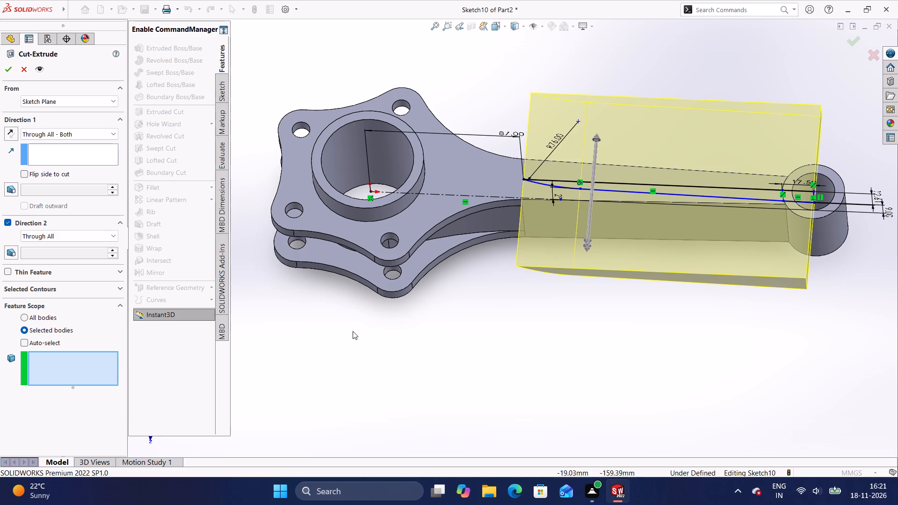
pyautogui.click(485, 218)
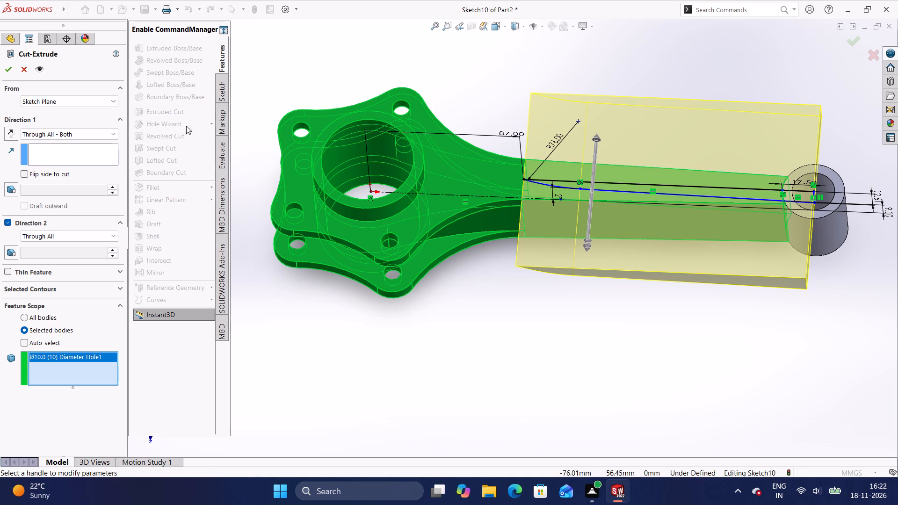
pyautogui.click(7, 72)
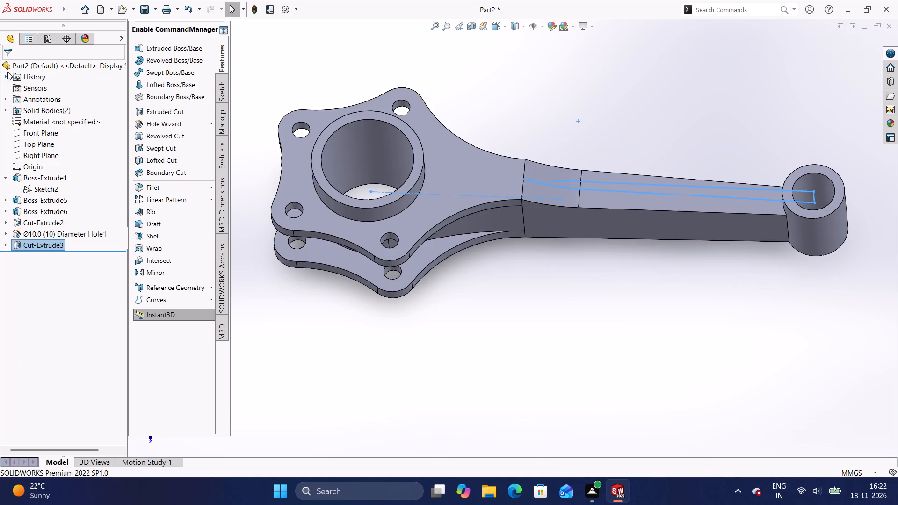
# Examine the cut along the arm from the side and from above, including where it meets the end boss.
pyautogui.click(473, 403)
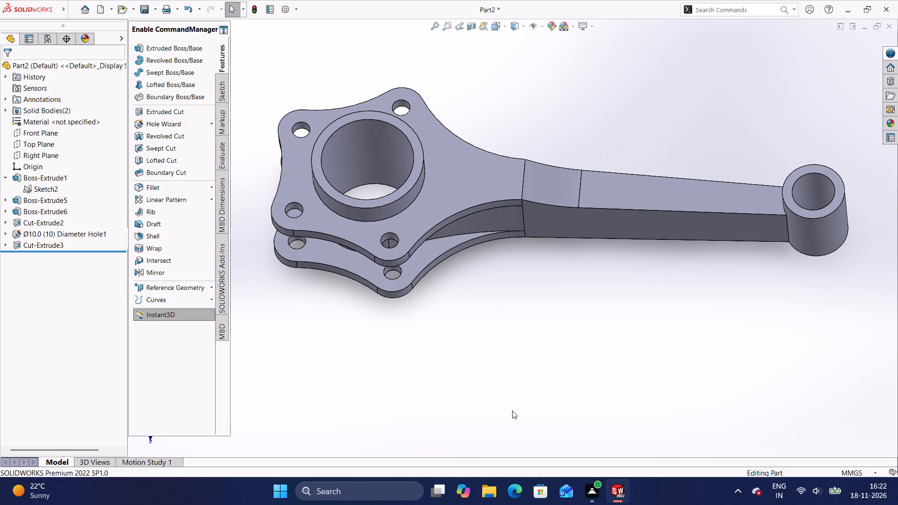
pyautogui.keyDown('shift'); pyautogui.moveTo(584, 409); pyautogui.dragTo(570, 378, button='middle'); pyautogui.keyUp('shift')
pyautogui.scroll(-4, 570, 376)
pyautogui.scroll(8, 570, 376)
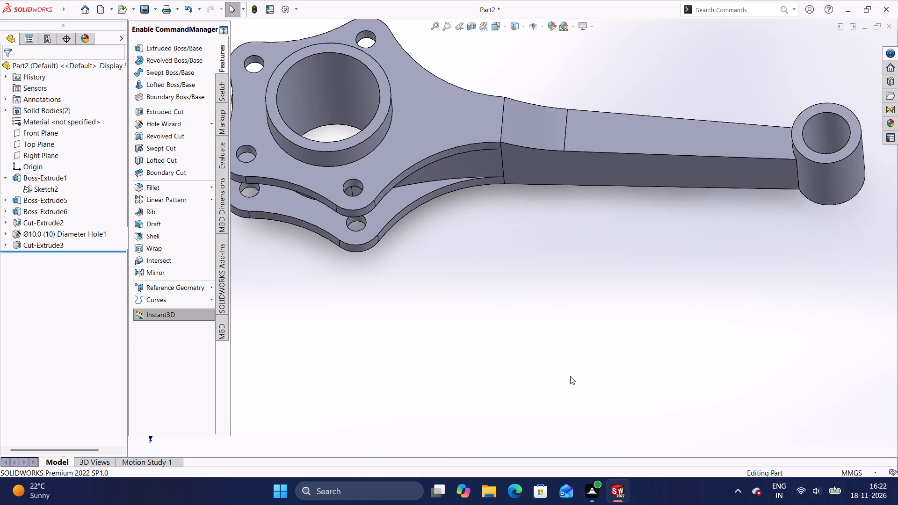
pyautogui.scroll(2, 570, 376)
pyautogui.moveTo(578, 386); pyautogui.dragTo(620, 239, button='middle')
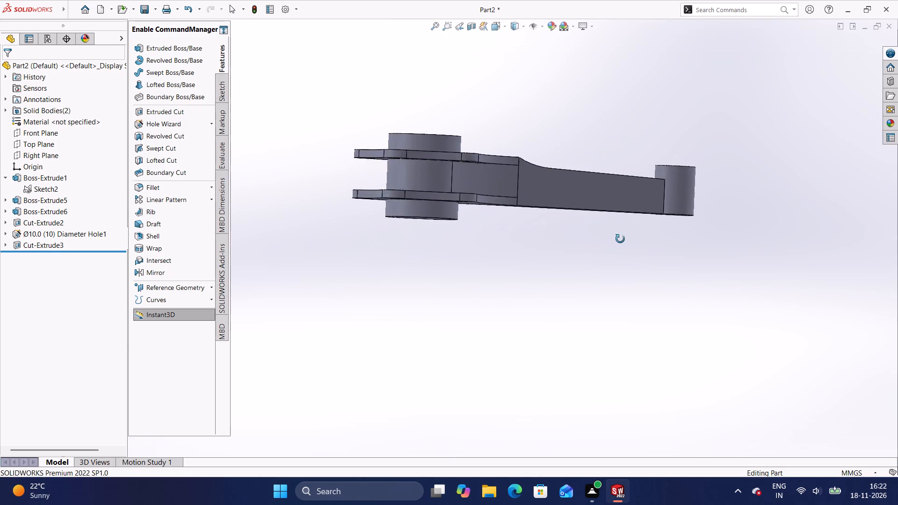
pyautogui.moveTo(620, 239); pyautogui.dragTo(602, 355, button='middle')
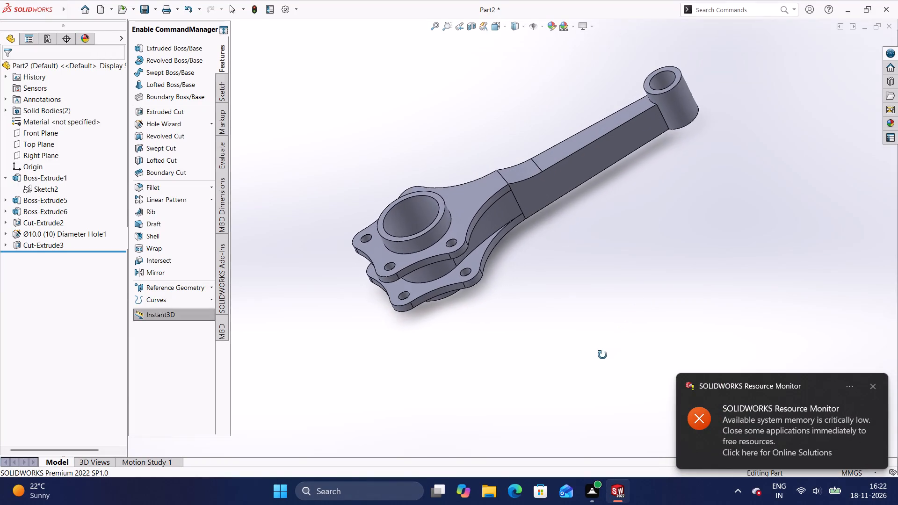
pyautogui.moveTo(602, 355); pyautogui.dragTo(623, 421, button='middle')
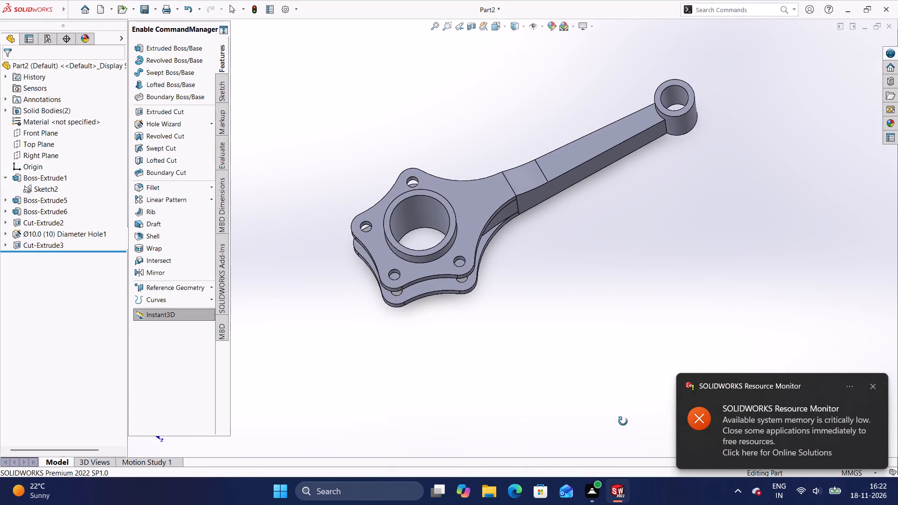
pyautogui.moveTo(623, 421); pyautogui.dragTo(629, 416, button='middle')
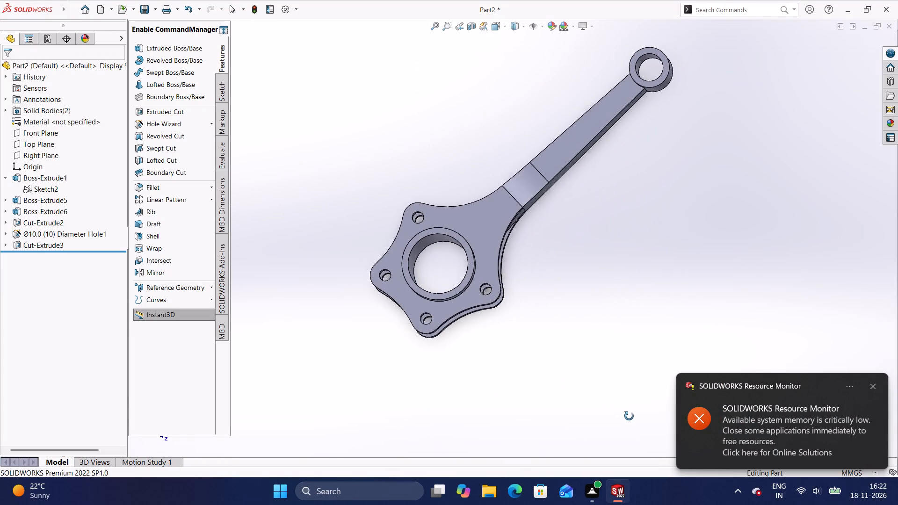
pyautogui.moveTo(629, 416); pyautogui.dragTo(631, 418, button='middle')
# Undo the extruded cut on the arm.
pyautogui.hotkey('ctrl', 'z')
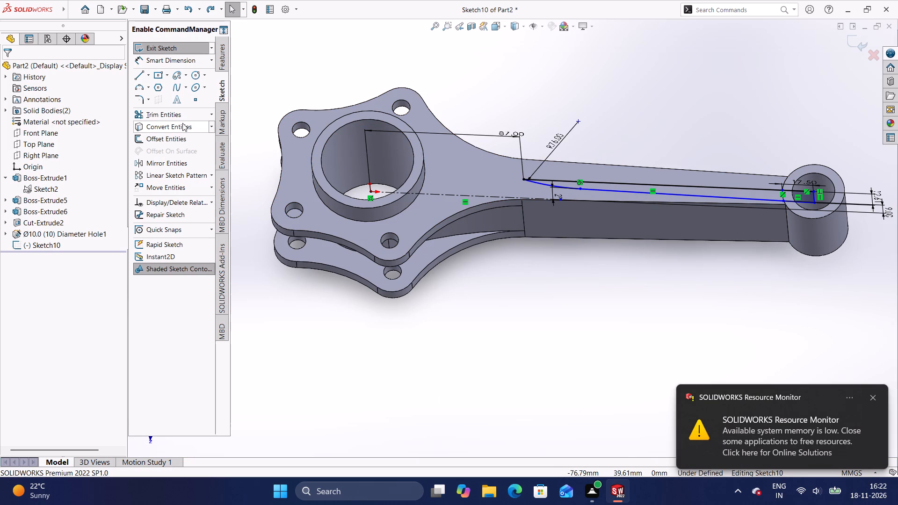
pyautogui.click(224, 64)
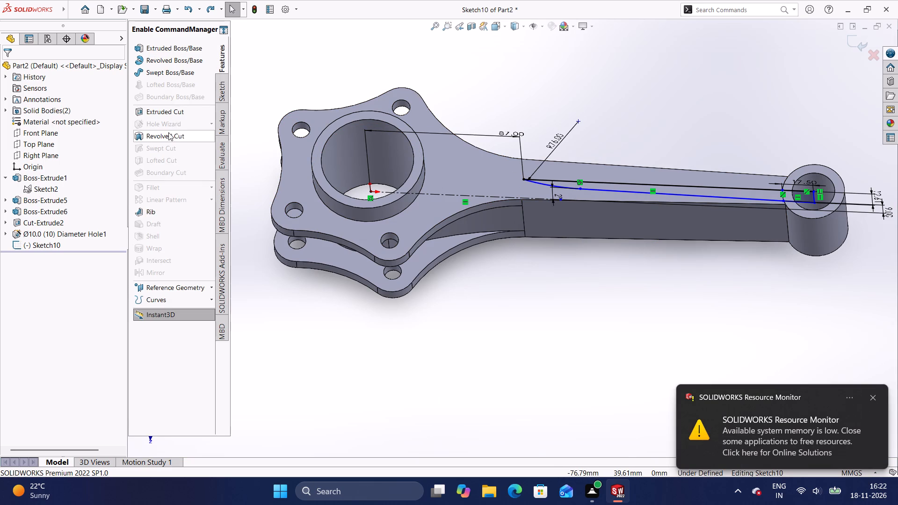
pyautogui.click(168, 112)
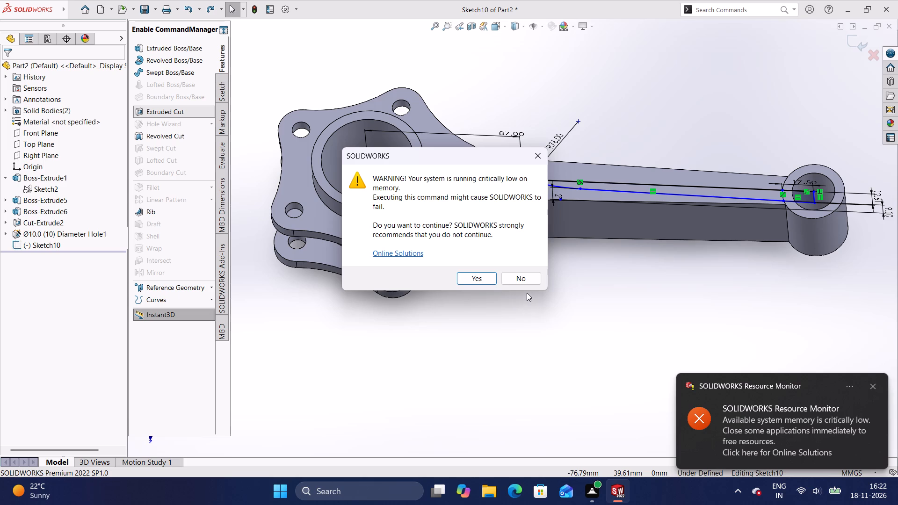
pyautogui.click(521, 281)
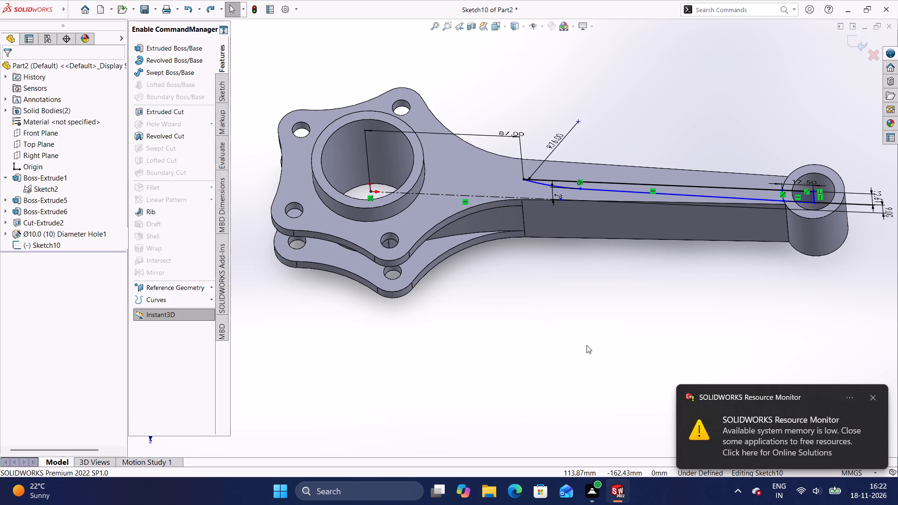
# Save the part on the Desktop under the name connecting ROD, replacing the existing connecting rod file.
pyautogui.hotkey('ctrl', 's')
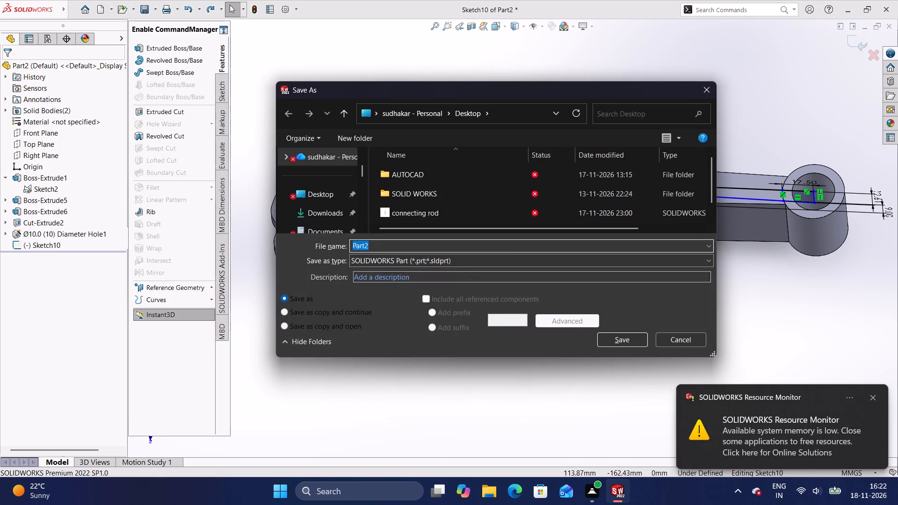
pyautogui.click(453, 248)
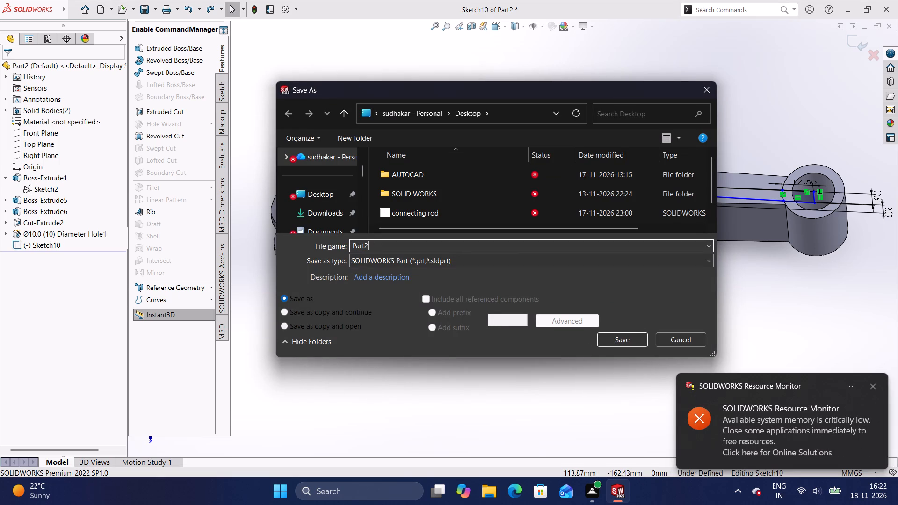
pyautogui.press('BackSpace')
pyautogui.press('BackSpace')
pyautogui.press('BackSpace')
pyautogui.press('BackSpace')
pyautogui.press('BackSpace')
pyautogui.press('BackSpace')
pyautogui.press('BackSpace')
pyautogui.write('connecting')
pyautogui.press('space')
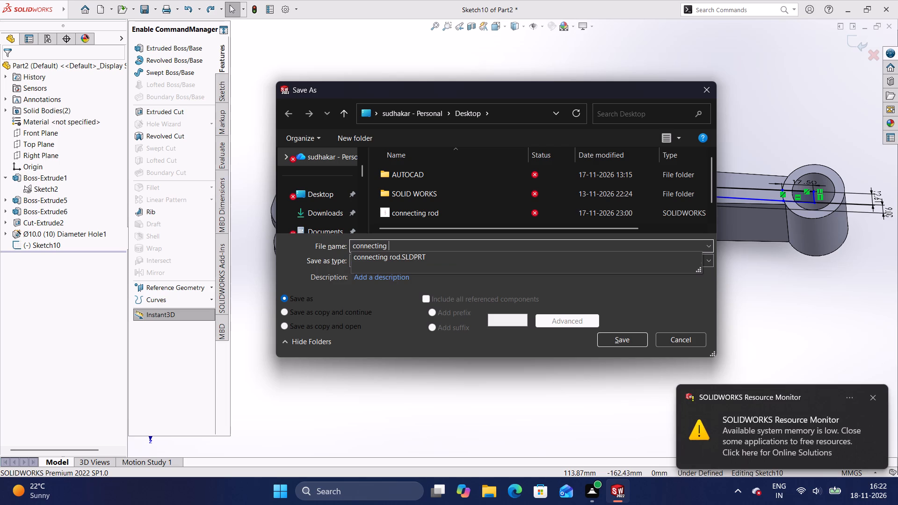
pyautogui.write('RID')
pyautogui.press('space')
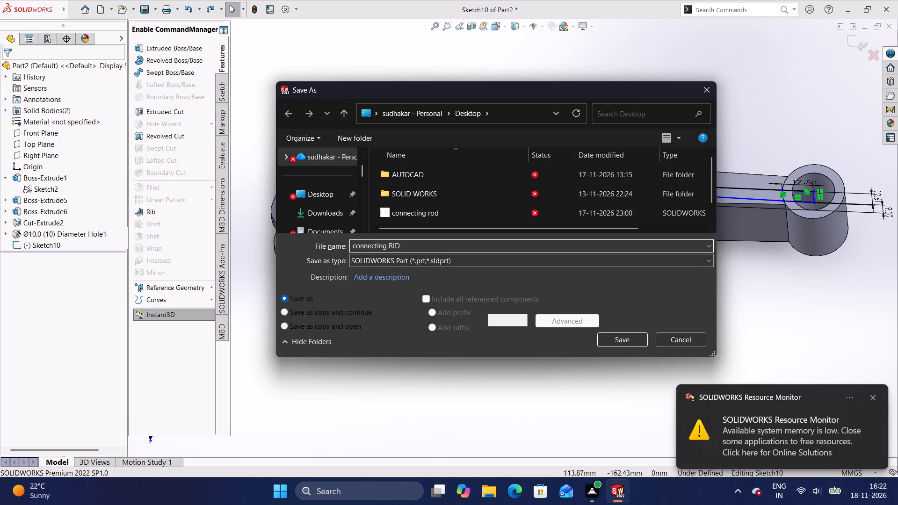
pyautogui.press('BackSpace')
pyautogui.press('BackSpace')
pyautogui.press('BackSpace')
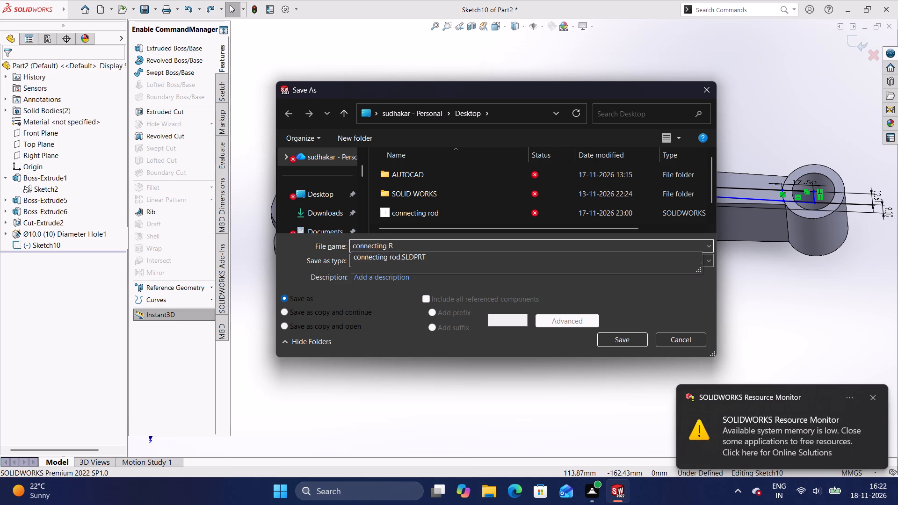
pyautogui.write('OD')
pyautogui.press('space')
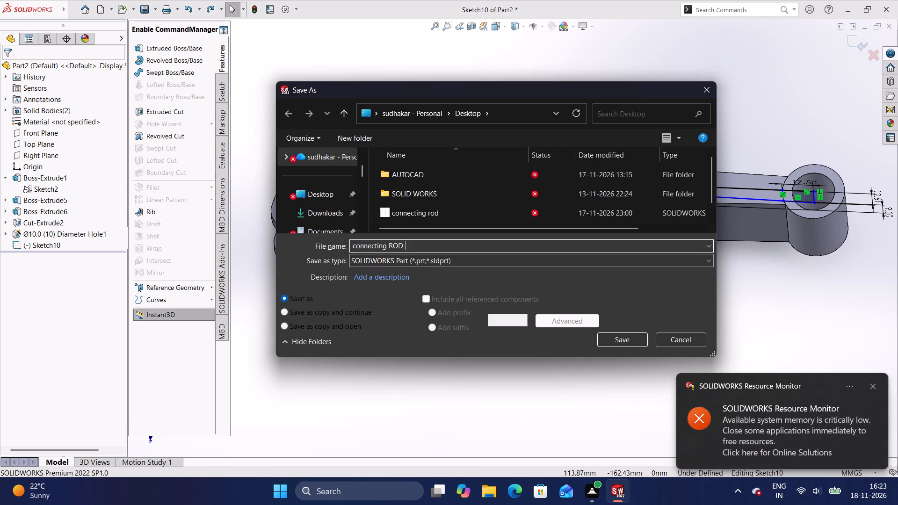
pyautogui.click(613, 339)
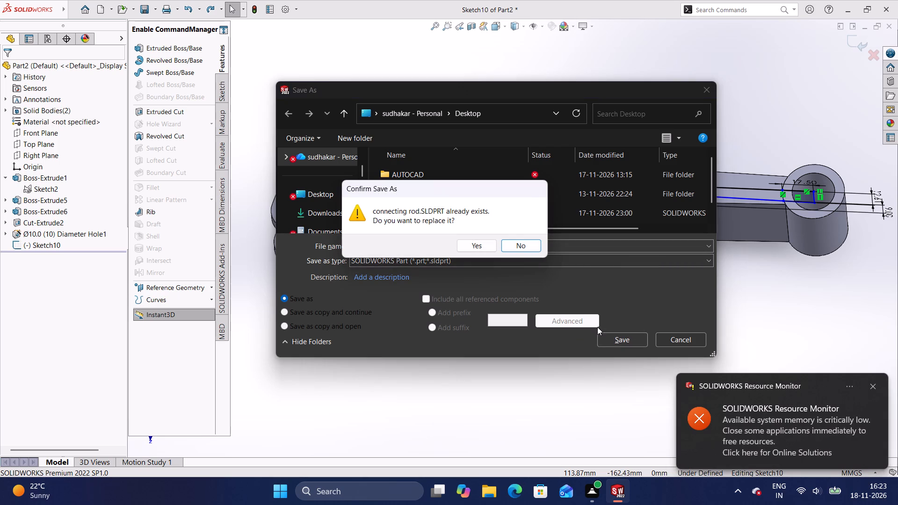
pyautogui.click(478, 249)
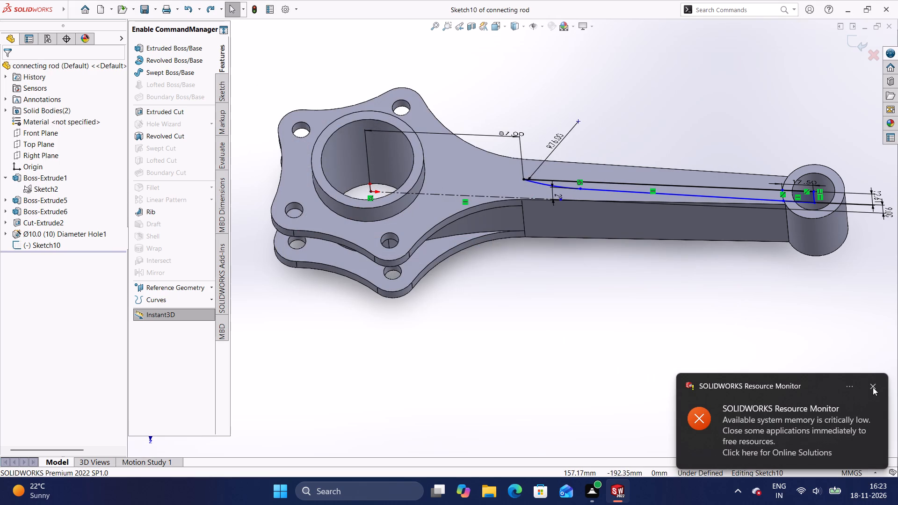
# Dismiss the low-memory notification and turn off all notifications for SOLIDWORKS Resource Monitor.
pyautogui.click(872, 385)
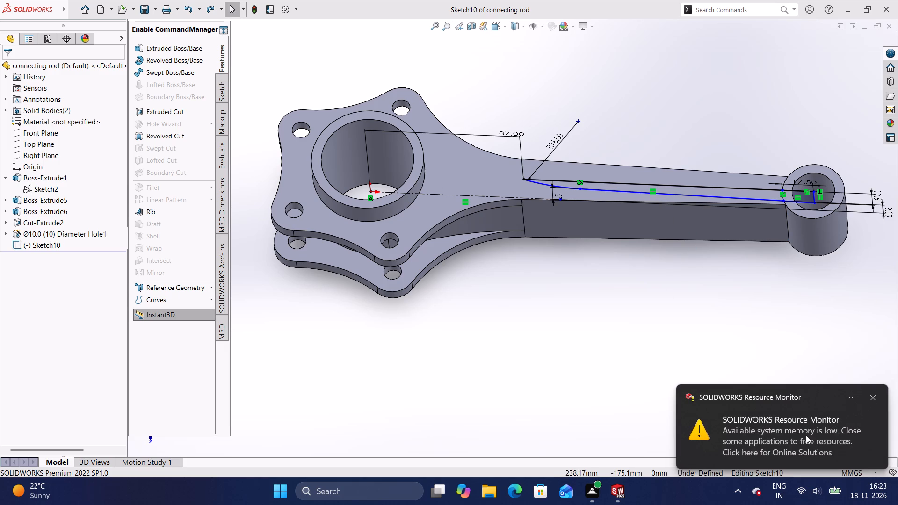
pyautogui.click(851, 398)
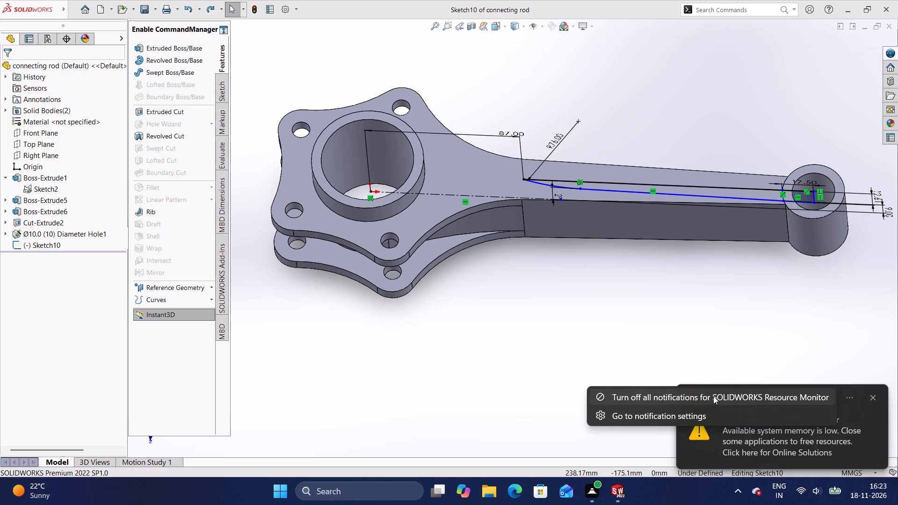
pyautogui.click(713, 396)
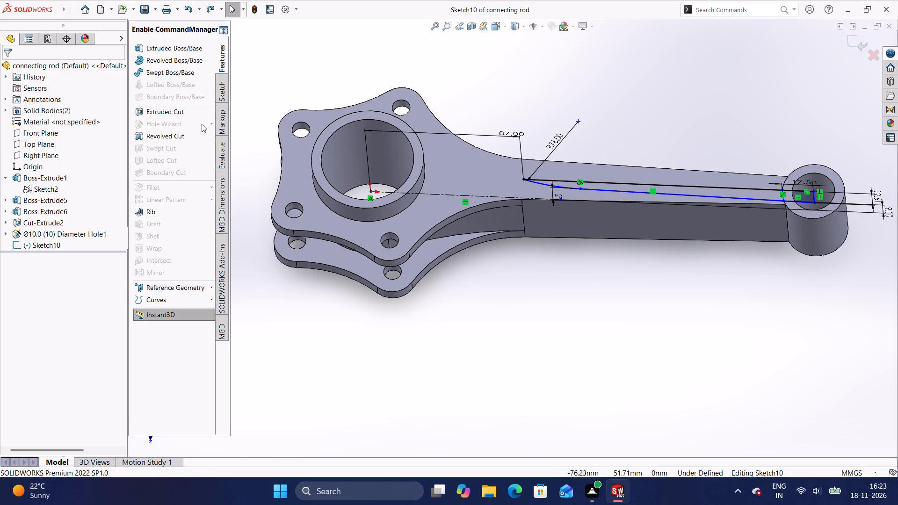
# Extrude-cut the Sketch10 profile Through All - Both, with auto-select off and the feature scope limited to the arm and flange body.
pyautogui.click(181, 115)
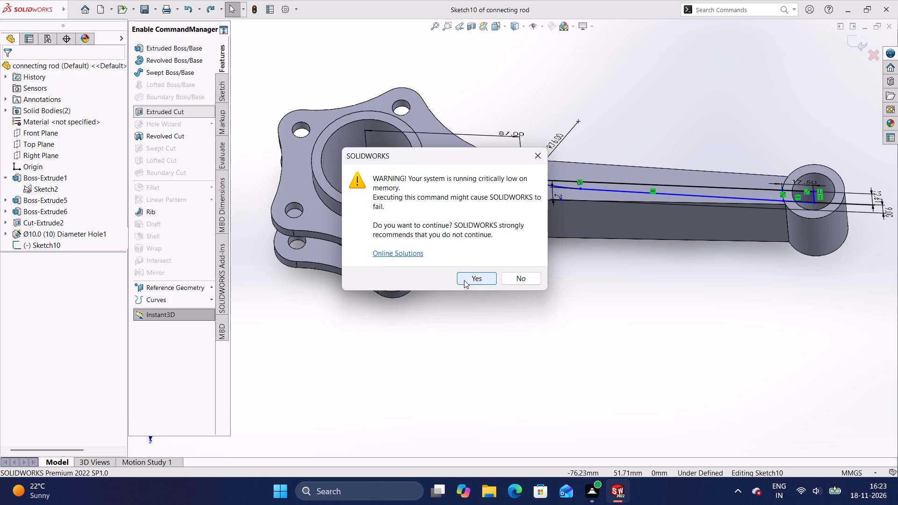
pyautogui.click(464, 280)
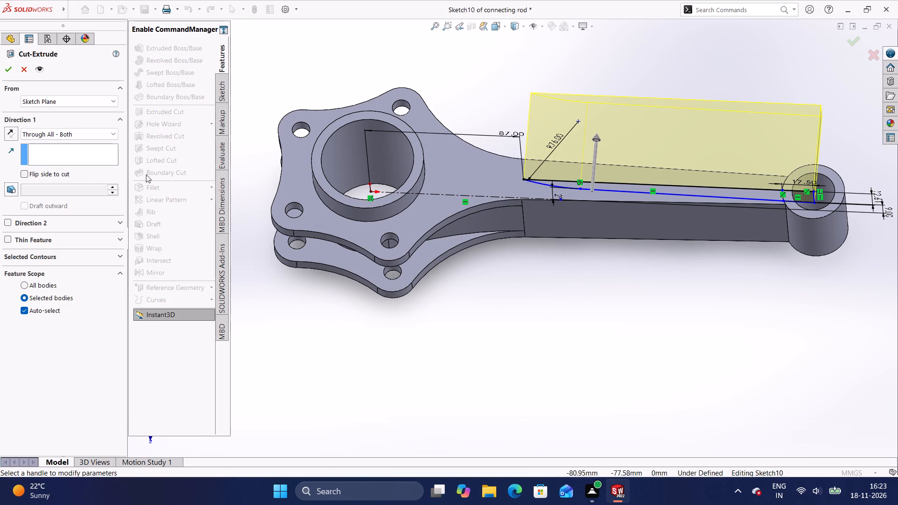
pyautogui.click(77, 138)
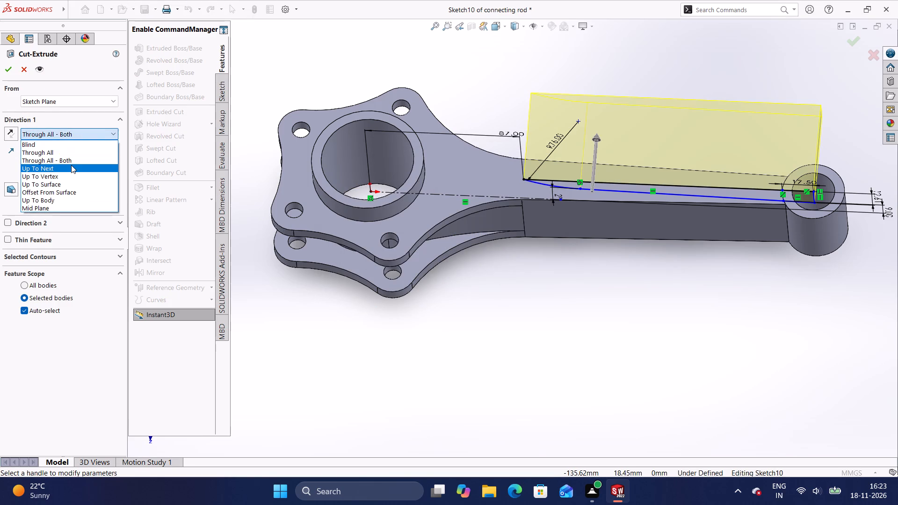
pyautogui.click(69, 161)
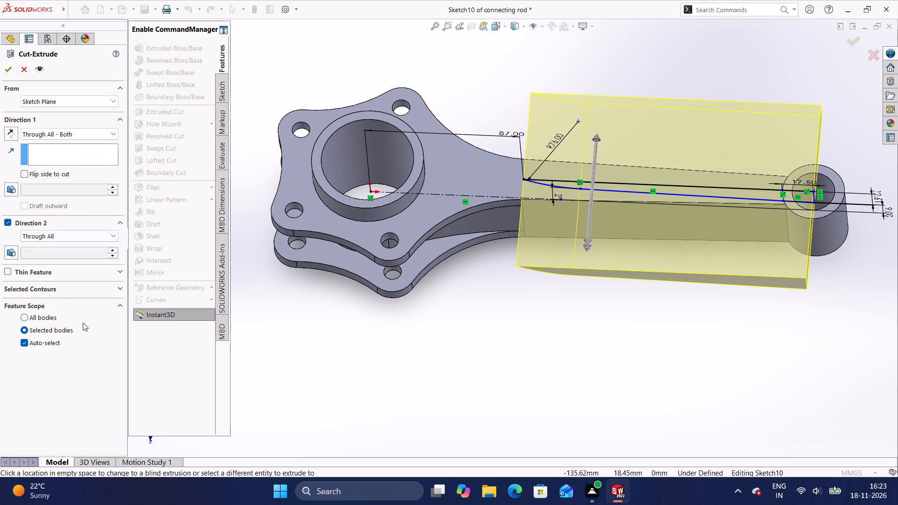
pyautogui.click(23, 342)
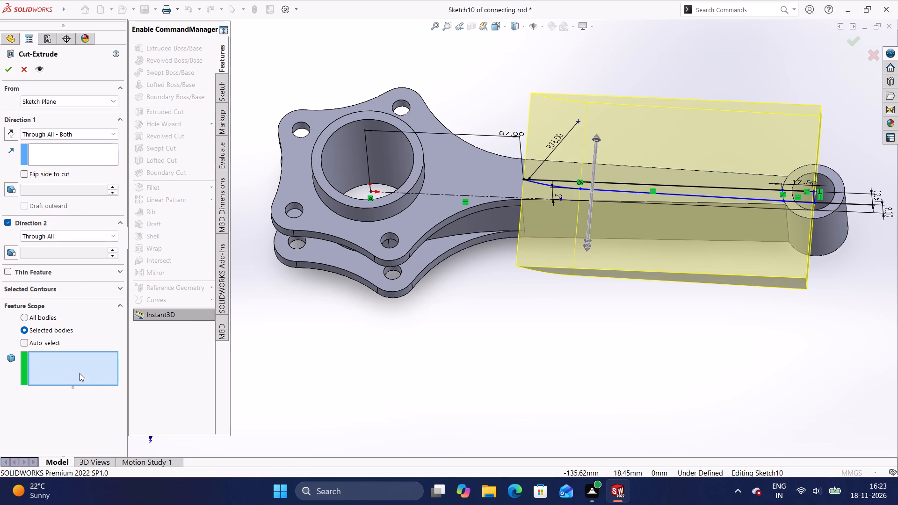
pyautogui.click(484, 182)
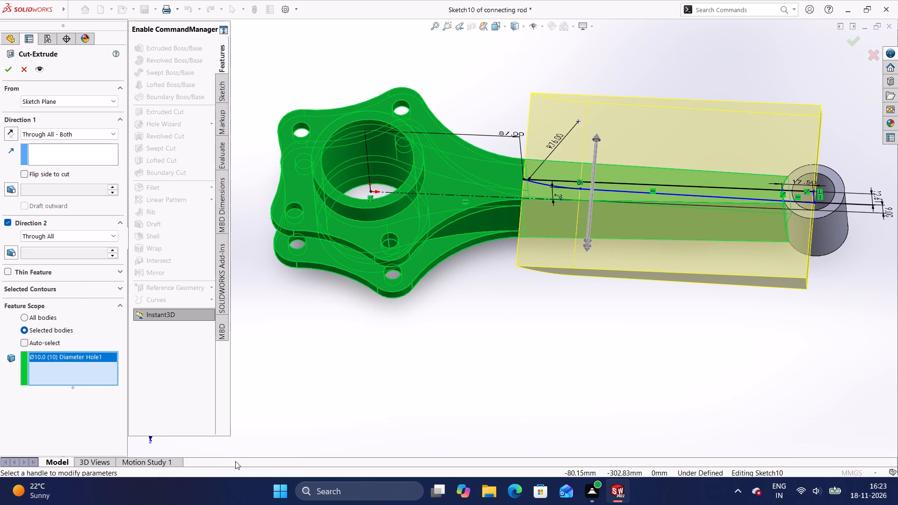
pyautogui.click(7, 72)
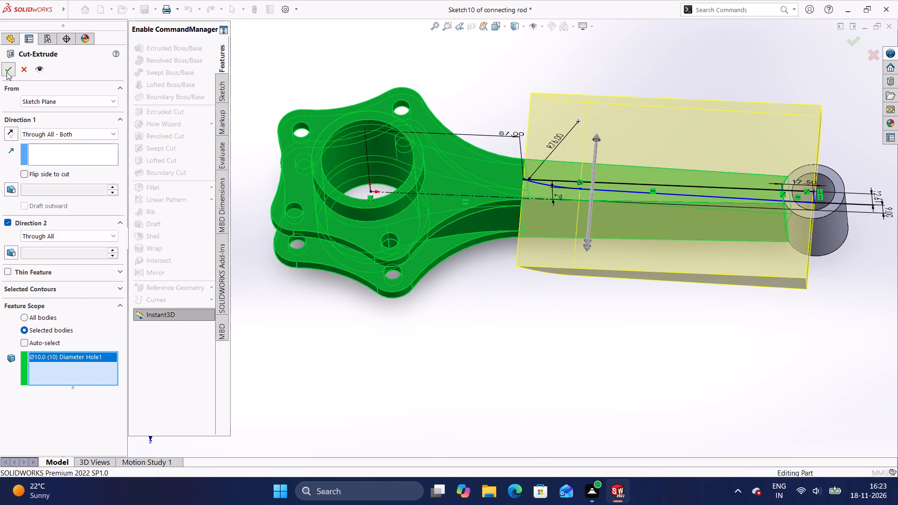
pyautogui.click(362, 408)
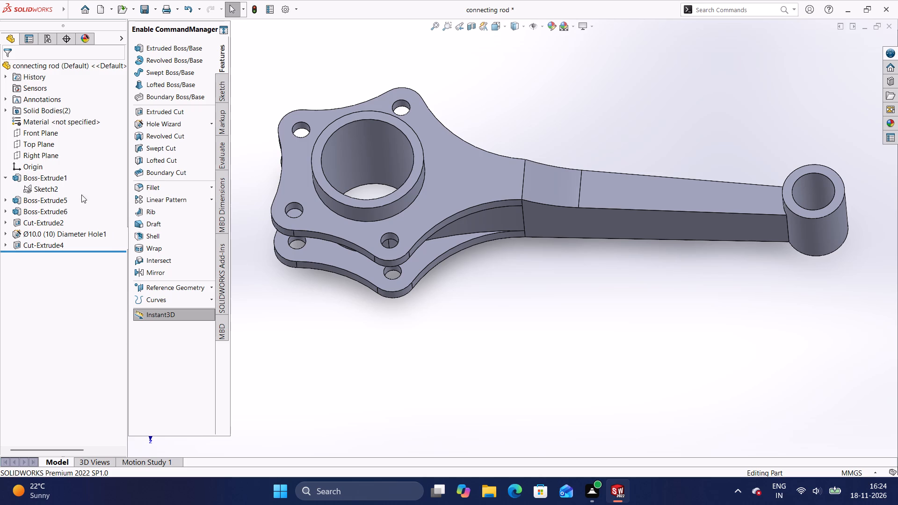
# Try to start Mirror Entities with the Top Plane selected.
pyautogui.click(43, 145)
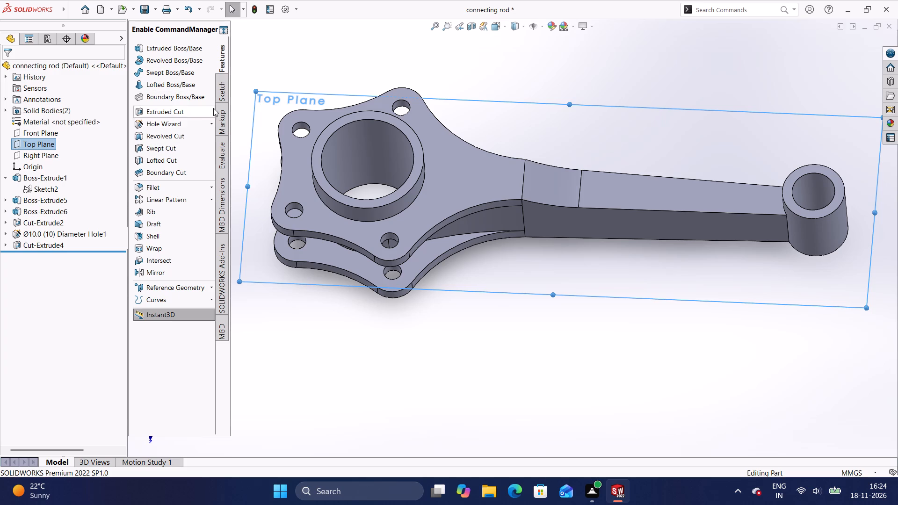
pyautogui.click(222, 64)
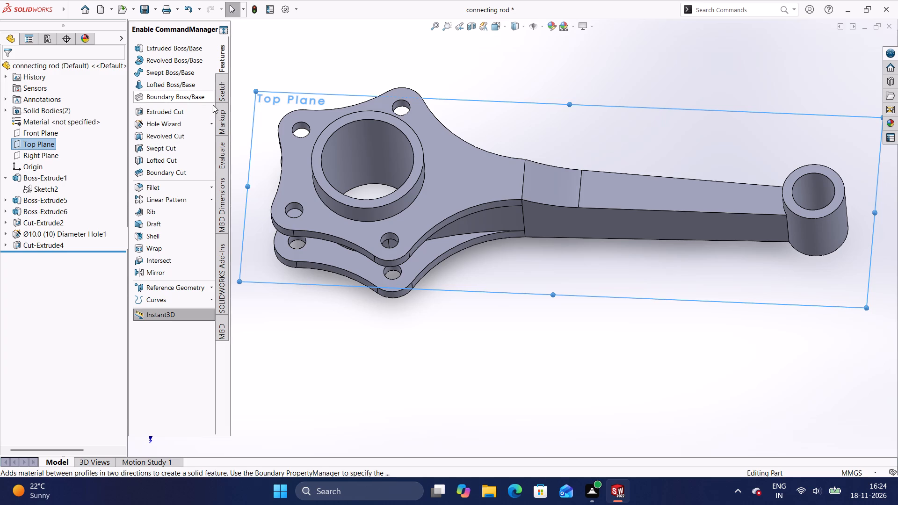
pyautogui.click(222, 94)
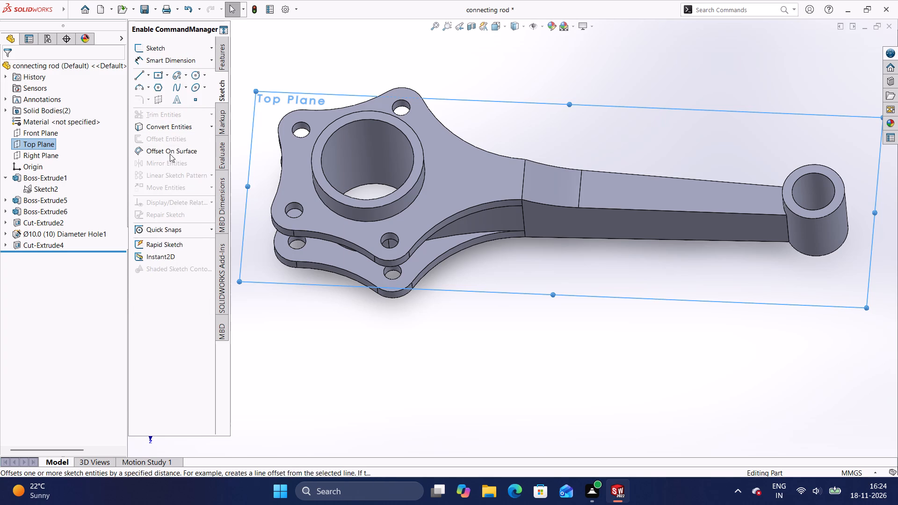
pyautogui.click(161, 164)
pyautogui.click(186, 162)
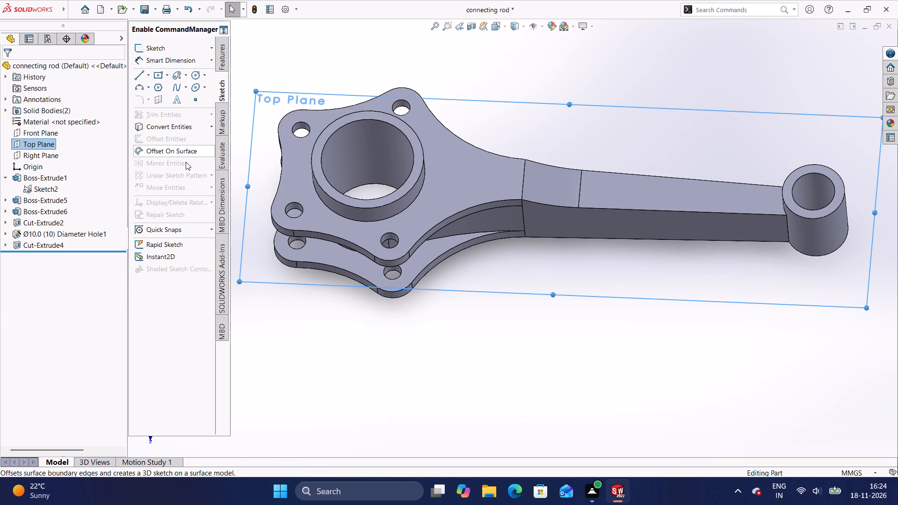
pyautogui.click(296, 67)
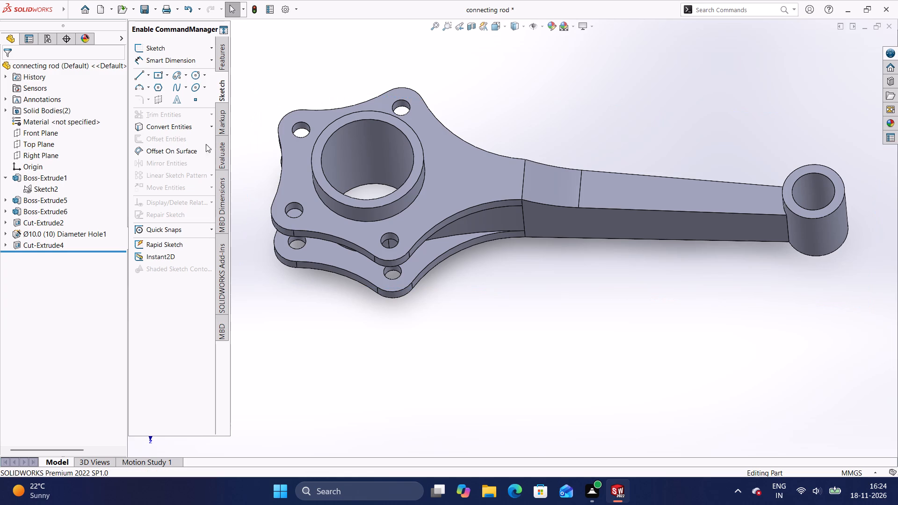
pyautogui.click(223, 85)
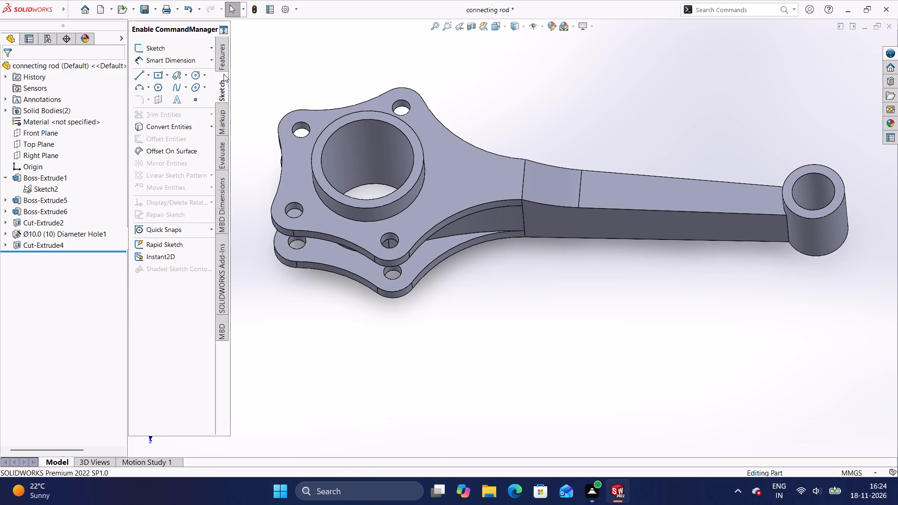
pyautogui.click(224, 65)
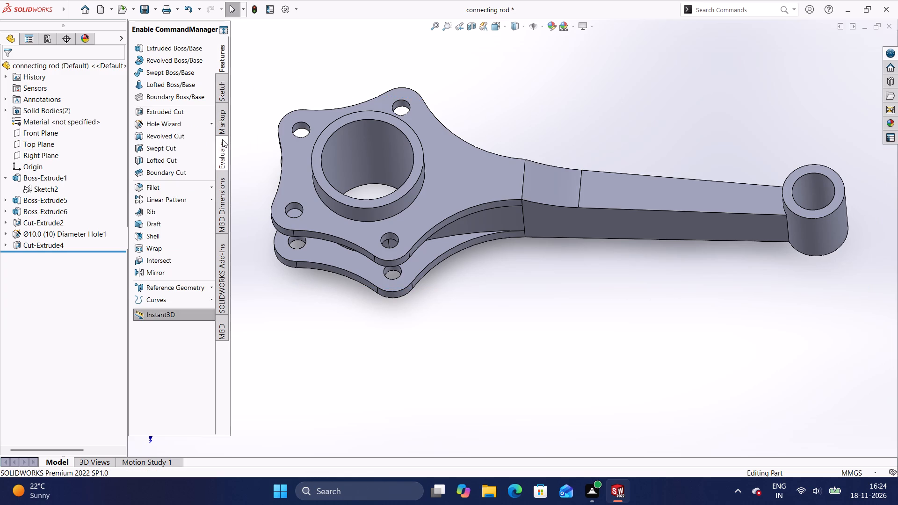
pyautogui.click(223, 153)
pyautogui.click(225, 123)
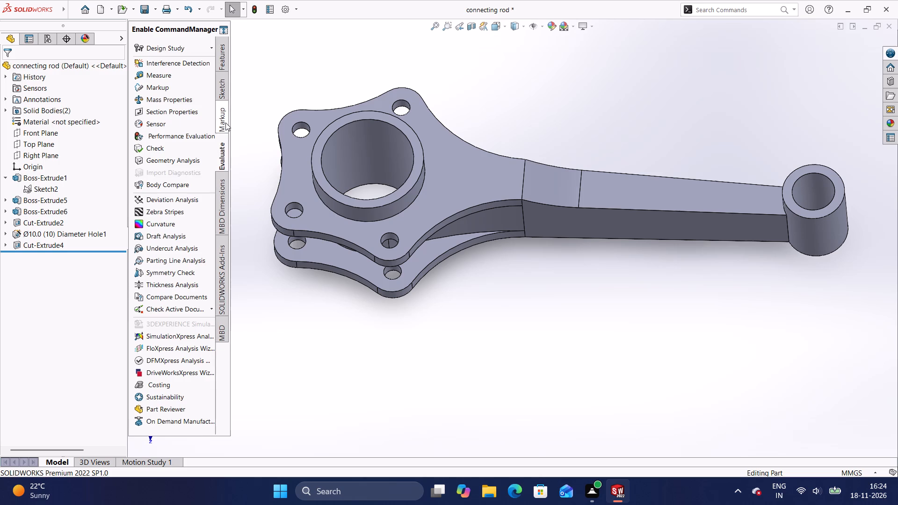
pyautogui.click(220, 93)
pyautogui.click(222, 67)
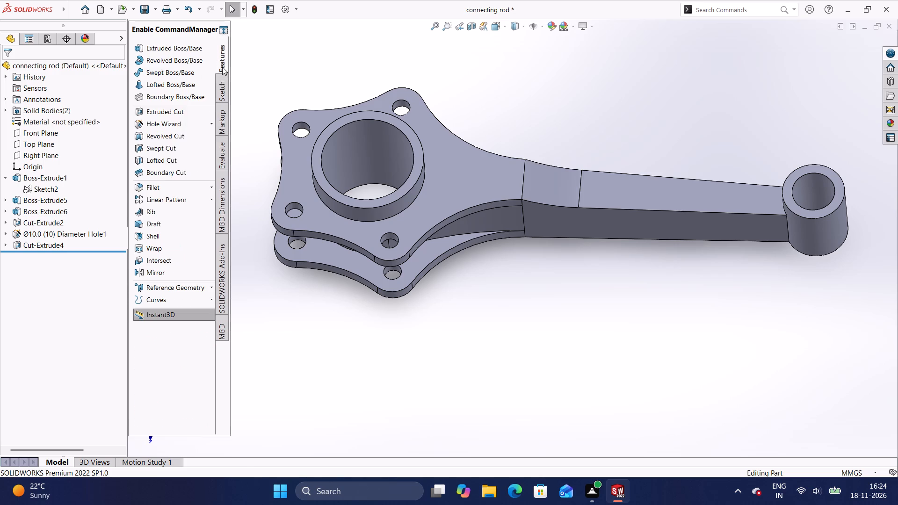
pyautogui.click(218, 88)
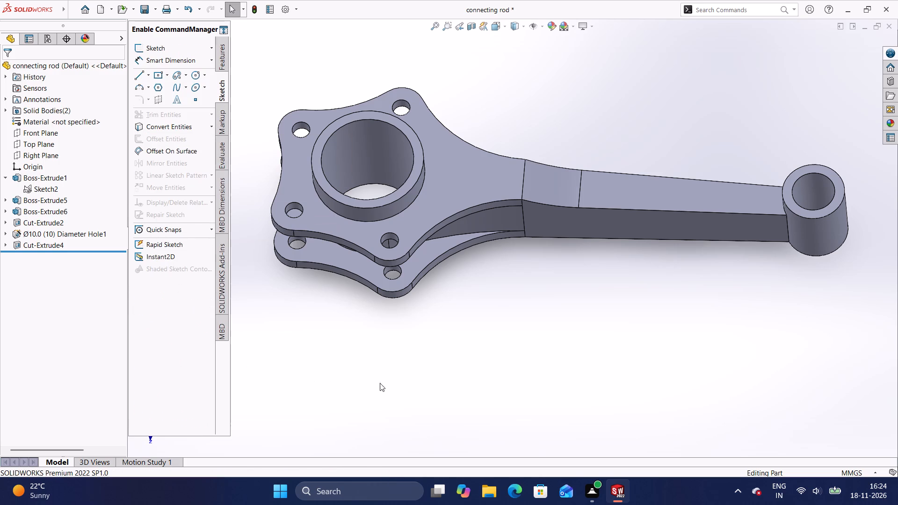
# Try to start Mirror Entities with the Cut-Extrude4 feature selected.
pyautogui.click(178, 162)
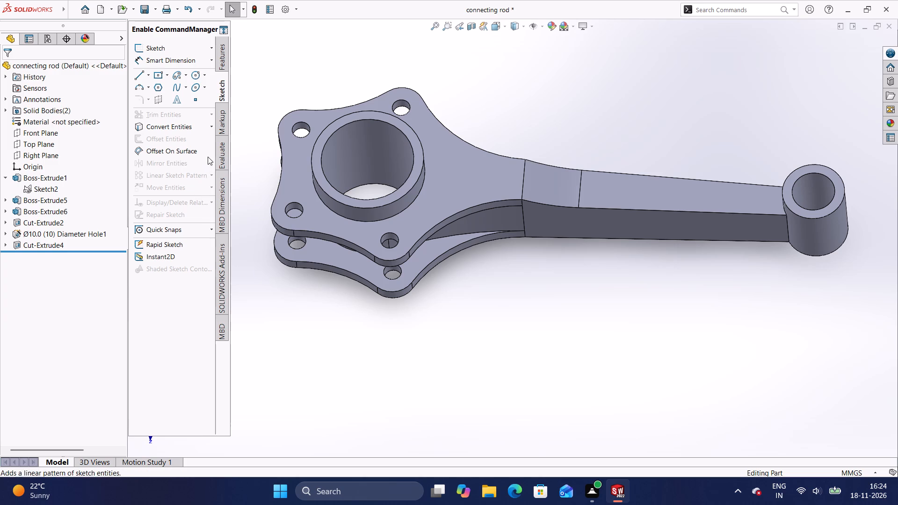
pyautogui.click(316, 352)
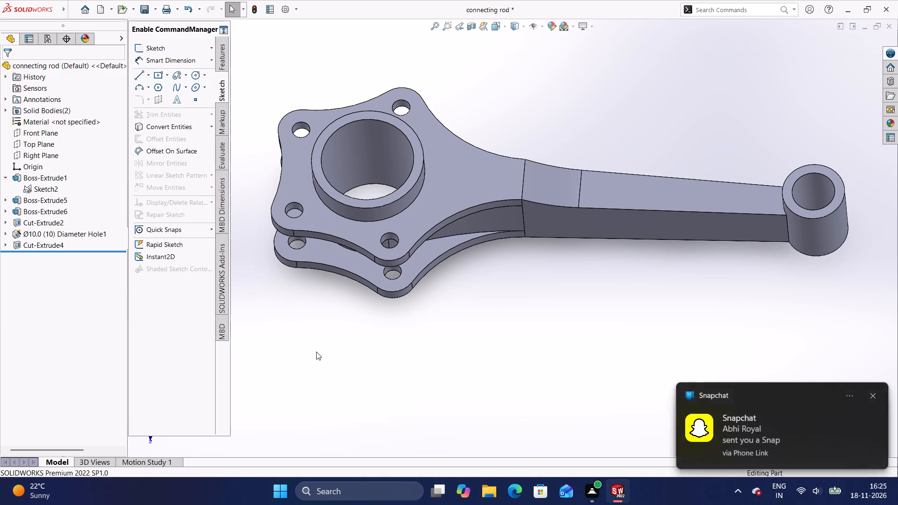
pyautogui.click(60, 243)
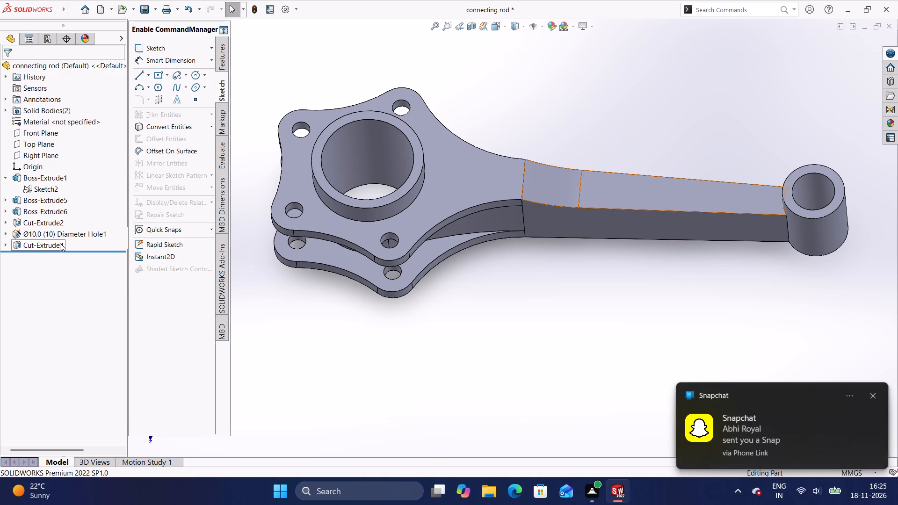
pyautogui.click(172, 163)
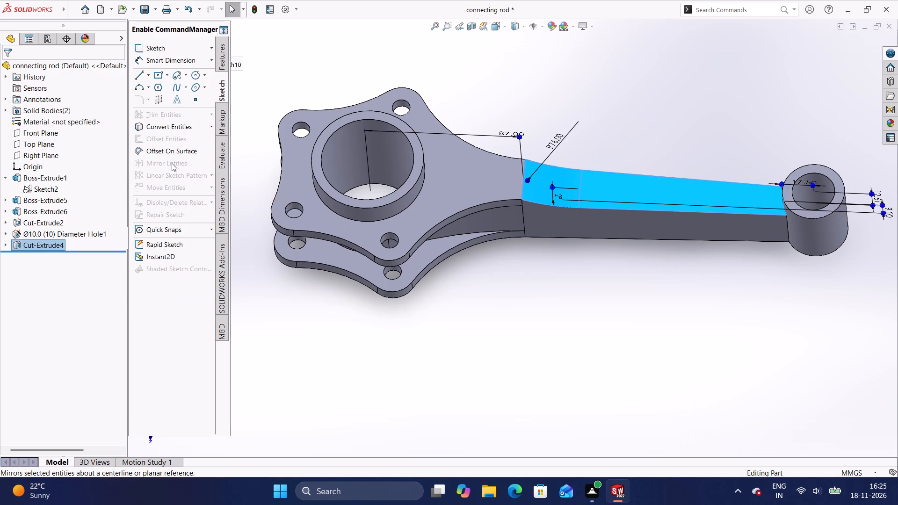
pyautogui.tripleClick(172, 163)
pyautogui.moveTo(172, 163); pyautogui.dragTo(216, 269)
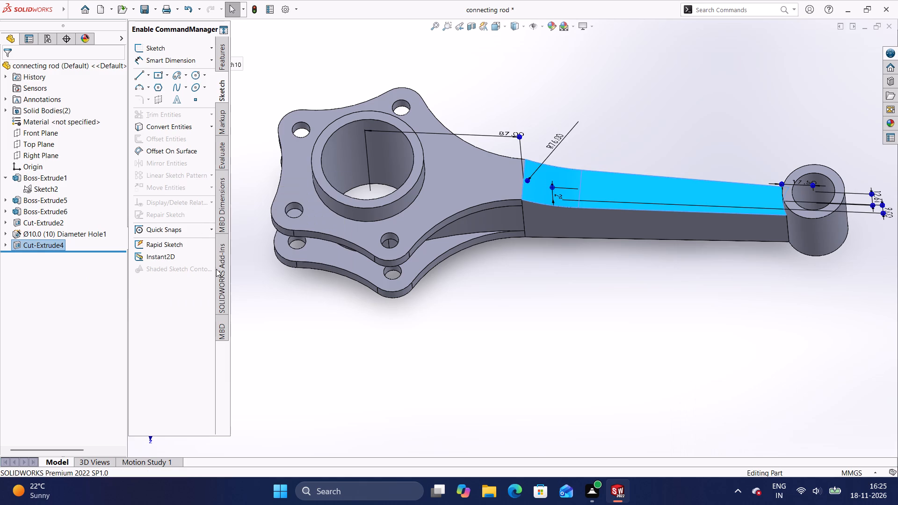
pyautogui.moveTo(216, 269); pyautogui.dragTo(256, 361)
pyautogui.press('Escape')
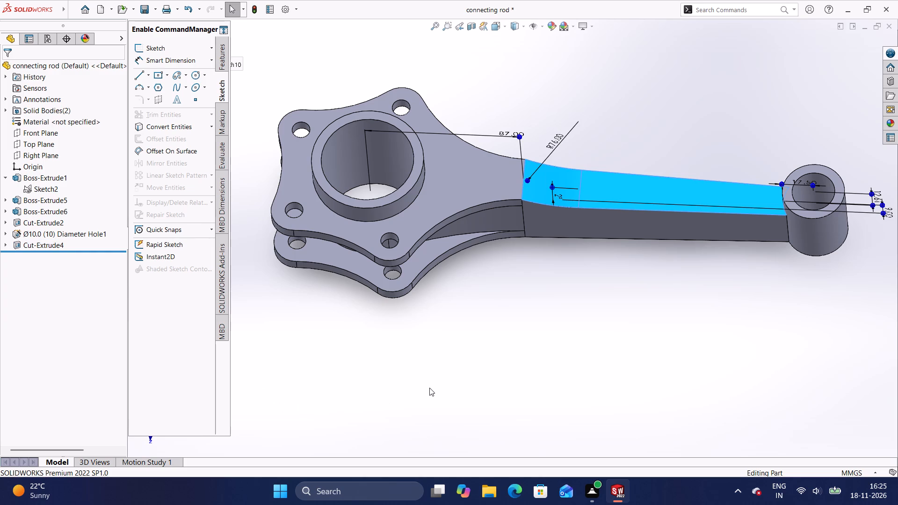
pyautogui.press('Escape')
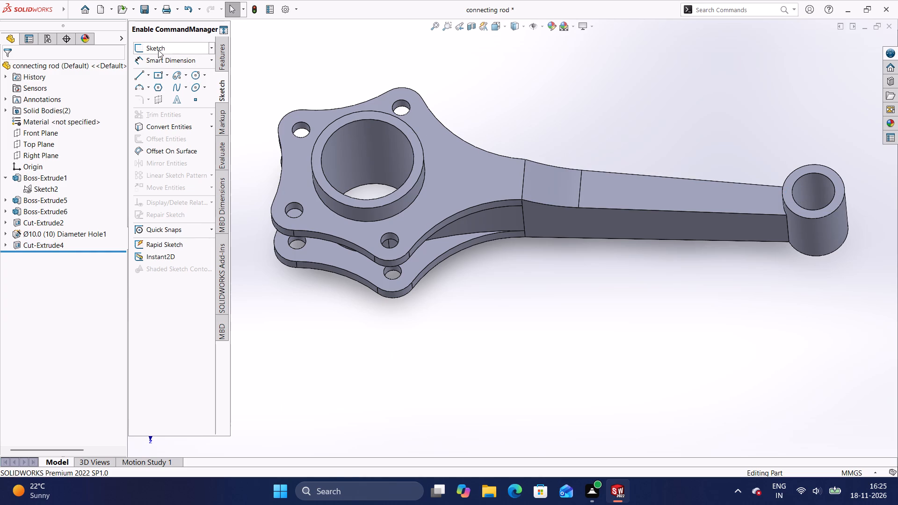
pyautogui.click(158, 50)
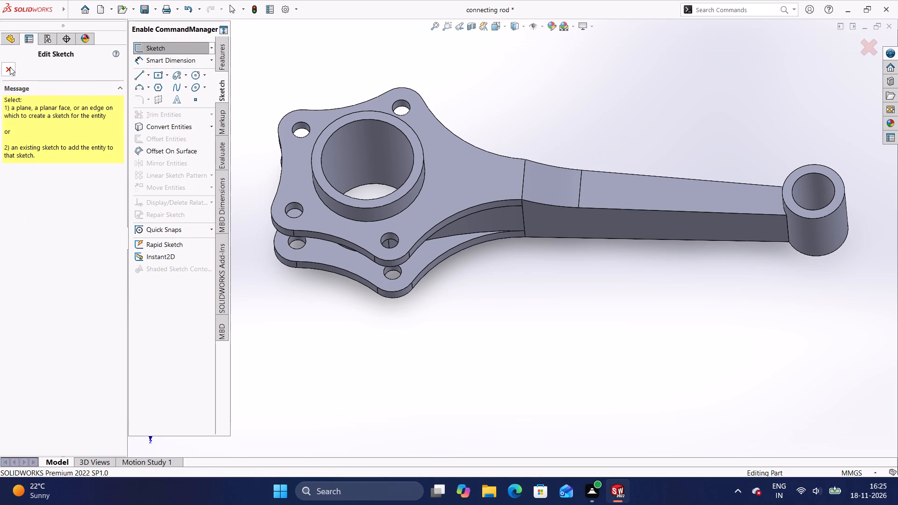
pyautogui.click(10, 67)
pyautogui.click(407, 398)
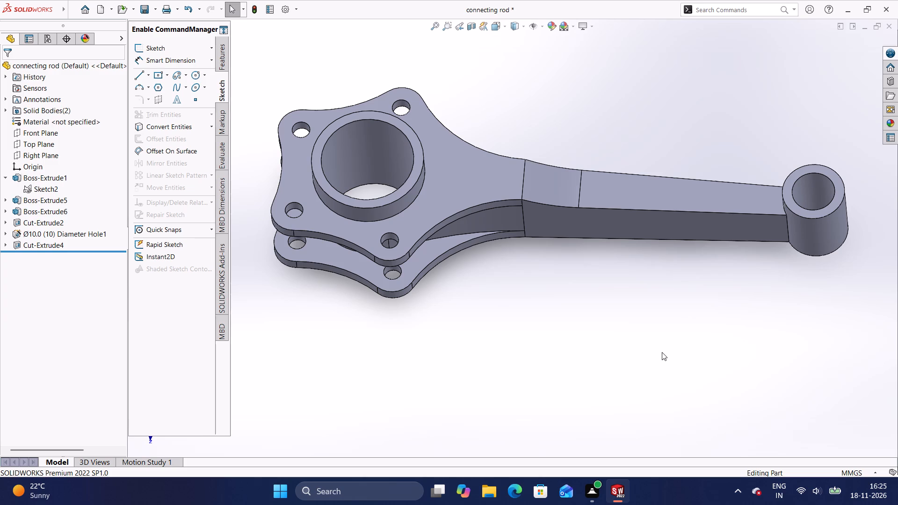
# Examine the connecting rod's arm, flanges and small end from several angles to check the tapered cut.
pyautogui.moveTo(411, 365); pyautogui.dragTo(389, 346, button='middle')
pyautogui.moveTo(772, 359); pyautogui.dragTo(765, 389, button='middle')
pyautogui.scroll(2, 799, 127)
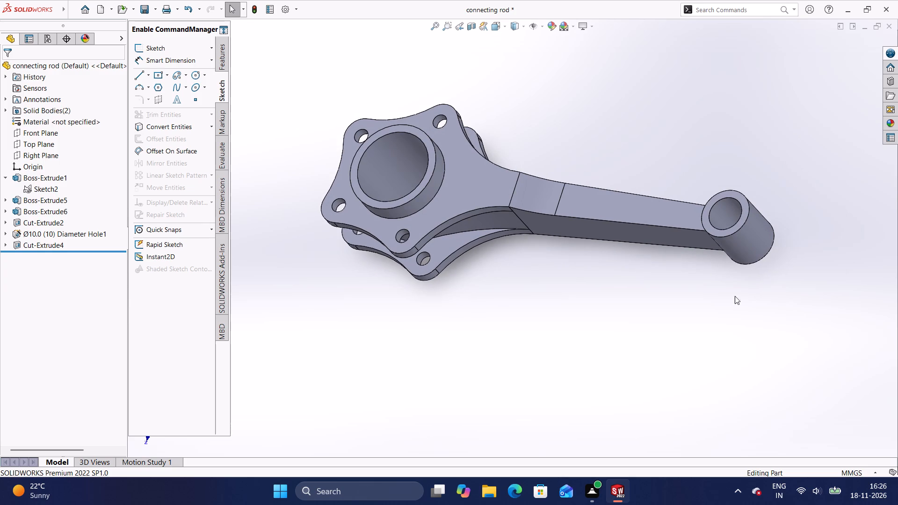
pyautogui.middleClick(679, 306)
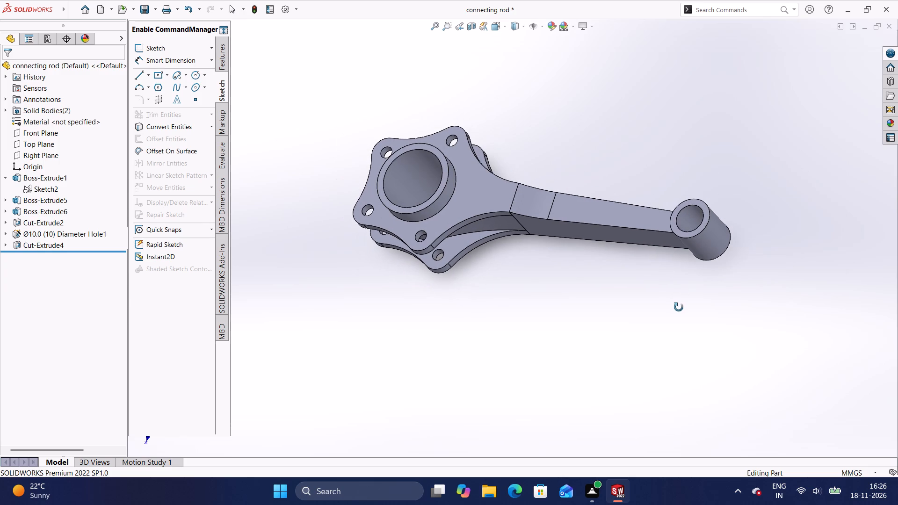
pyautogui.moveTo(389, 351); pyautogui.dragTo(391, 293, button='middle')
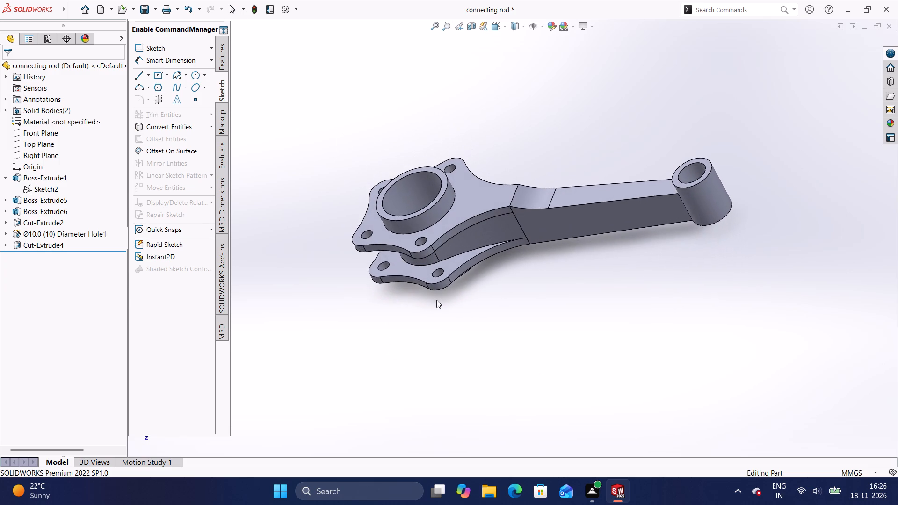
pyautogui.moveTo(653, 352); pyautogui.dragTo(610, 427, button='middle')
pyautogui.moveTo(625, 201); pyautogui.dragTo(627, 201, button='middle')
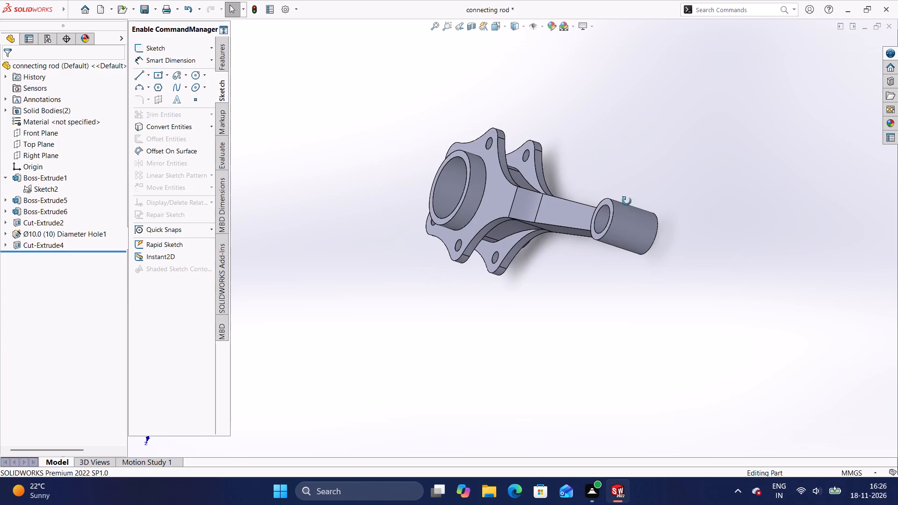
pyautogui.moveTo(627, 201); pyautogui.dragTo(694, 136, button='middle')
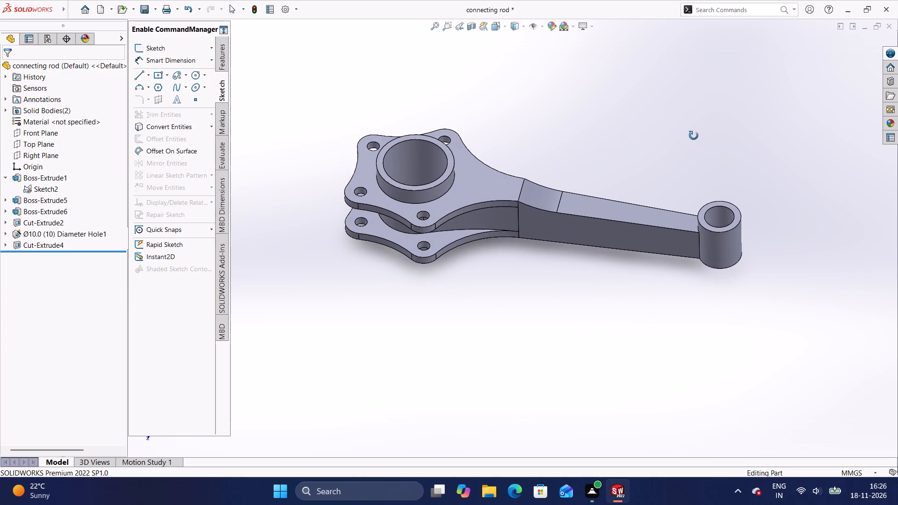
pyautogui.moveTo(694, 136); pyautogui.dragTo(694, 132, button='middle')
pyautogui.moveTo(782, 299); pyautogui.dragTo(765, 329, button='middle')
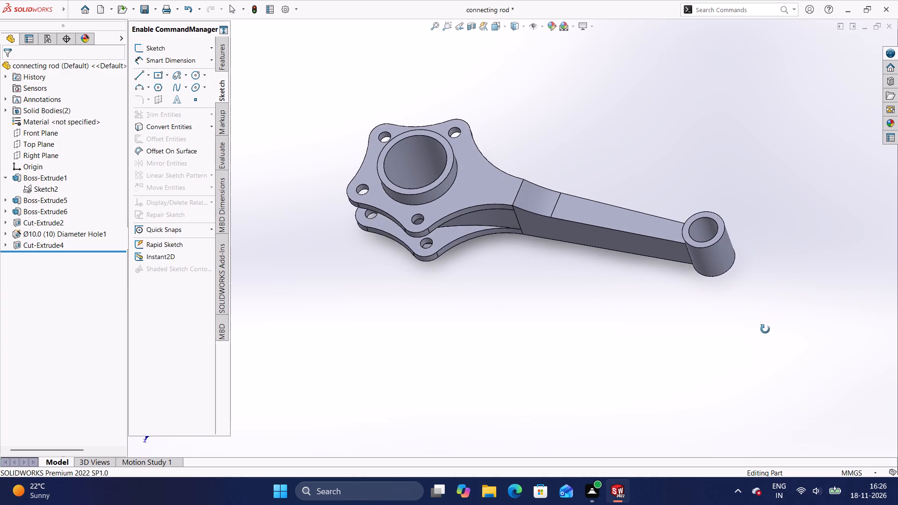
pyautogui.moveTo(765, 329); pyautogui.dragTo(759, 339, button='middle')
pyautogui.scroll(2, 610, 216)
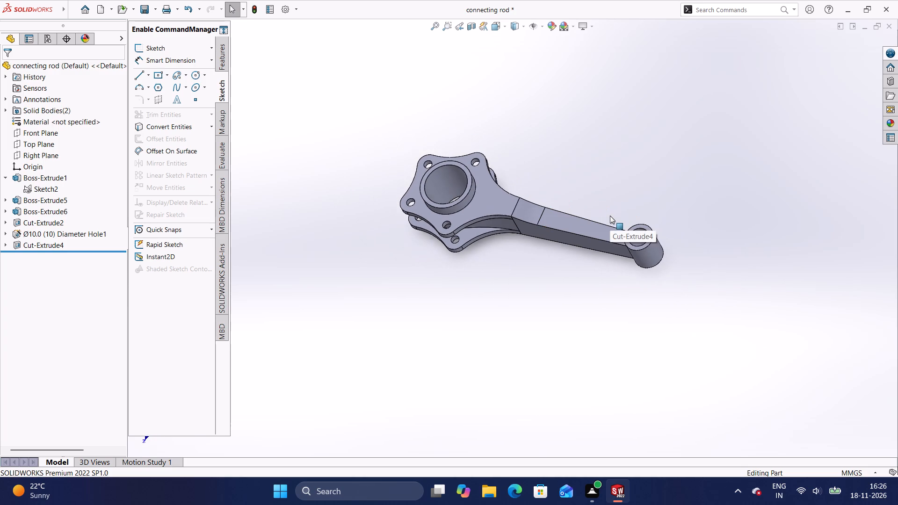
pyautogui.scroll(-4, 610, 216)
pyautogui.scroll(1, 627, 193)
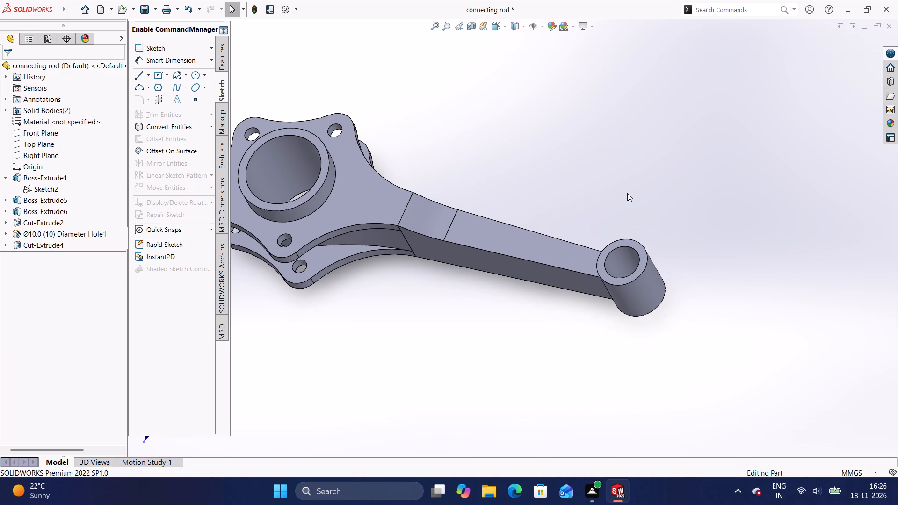
pyautogui.scroll(1, 625, 179)
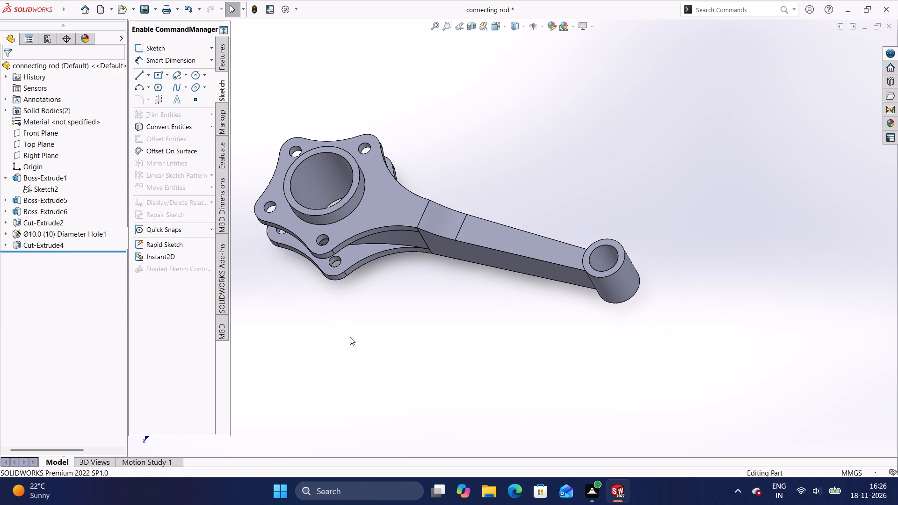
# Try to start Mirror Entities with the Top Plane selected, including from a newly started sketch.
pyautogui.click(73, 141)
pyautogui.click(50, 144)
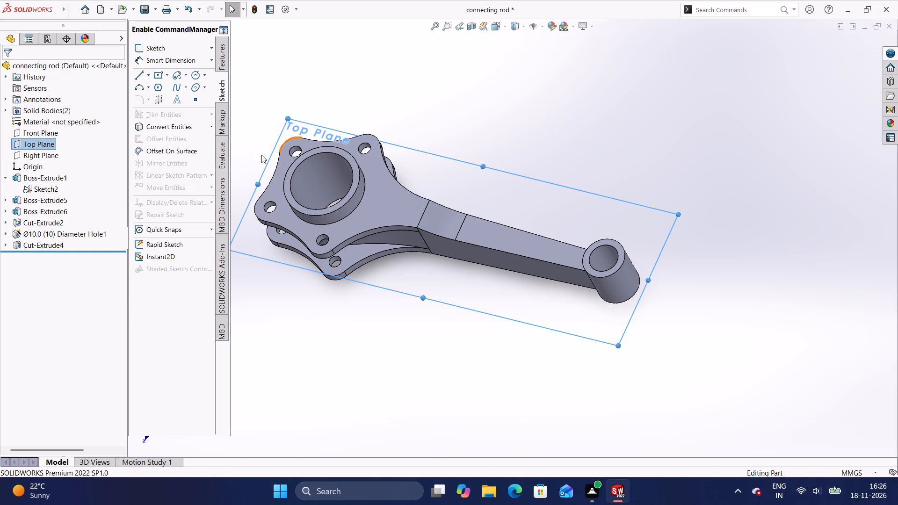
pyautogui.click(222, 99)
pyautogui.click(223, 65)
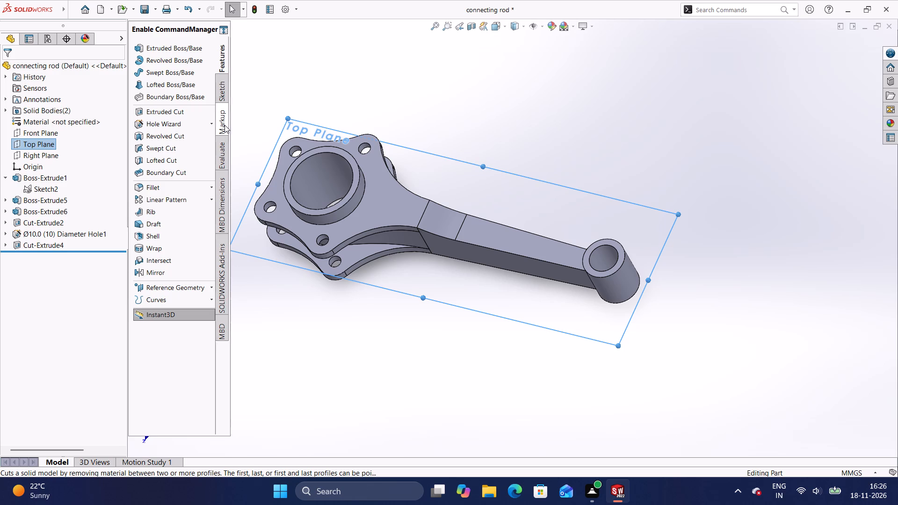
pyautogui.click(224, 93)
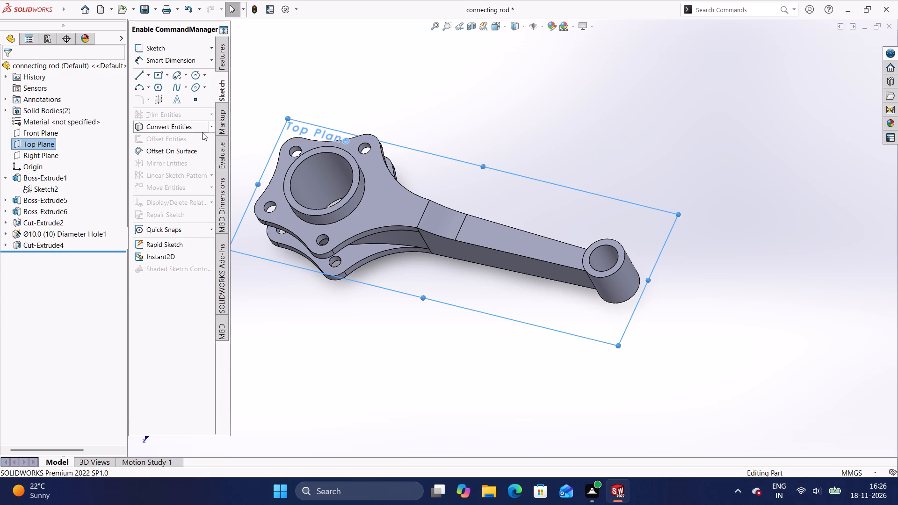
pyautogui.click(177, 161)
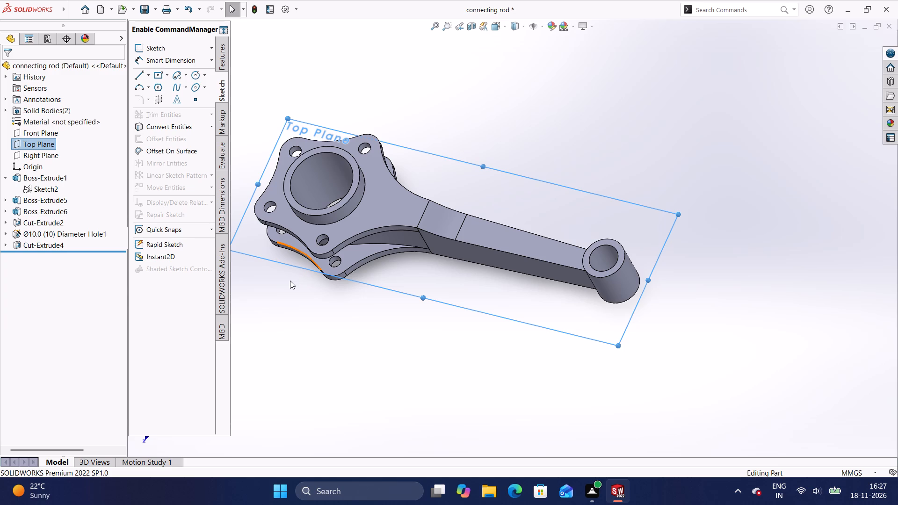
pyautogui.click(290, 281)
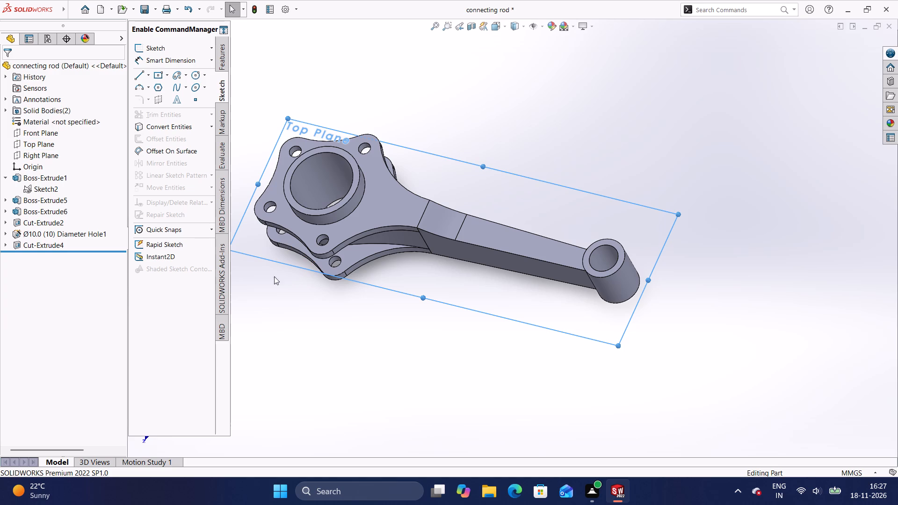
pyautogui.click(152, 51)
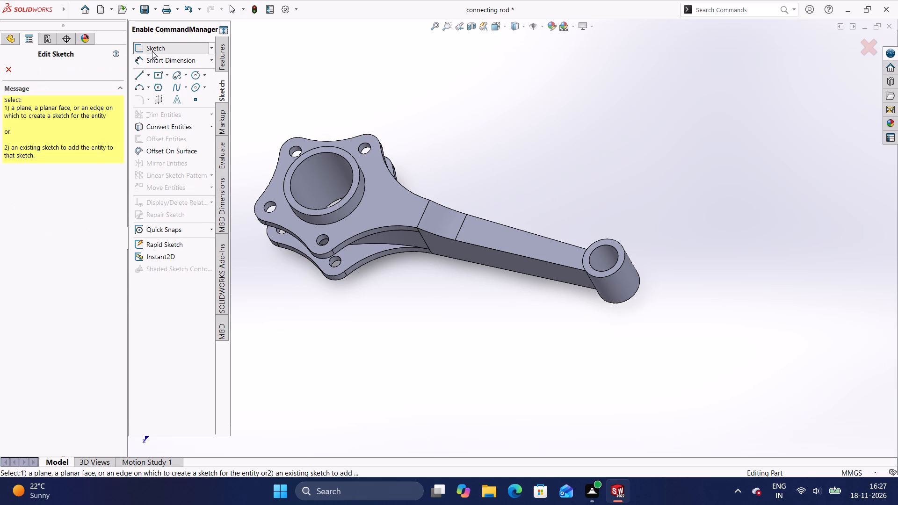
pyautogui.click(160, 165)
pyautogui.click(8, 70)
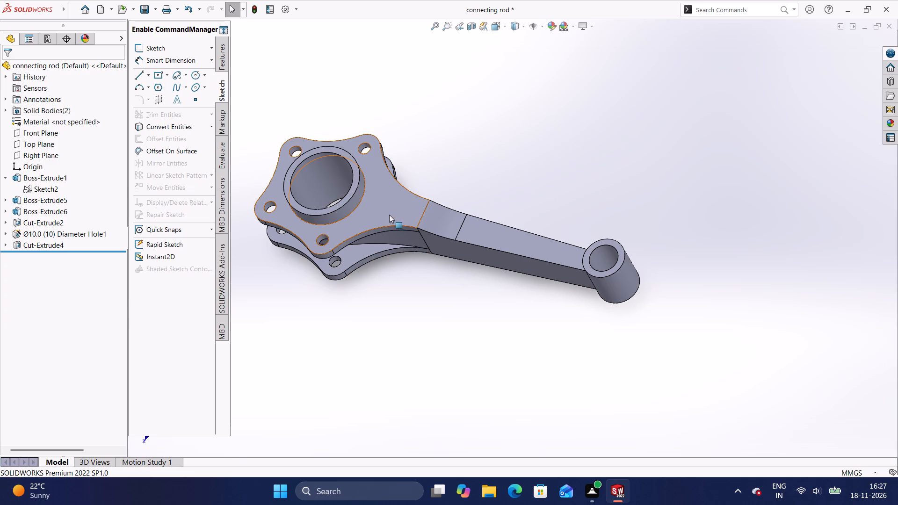
# Undo the Cut-Extrude4 cut on the arm to return to editing Sketch10.
pyautogui.click(487, 235)
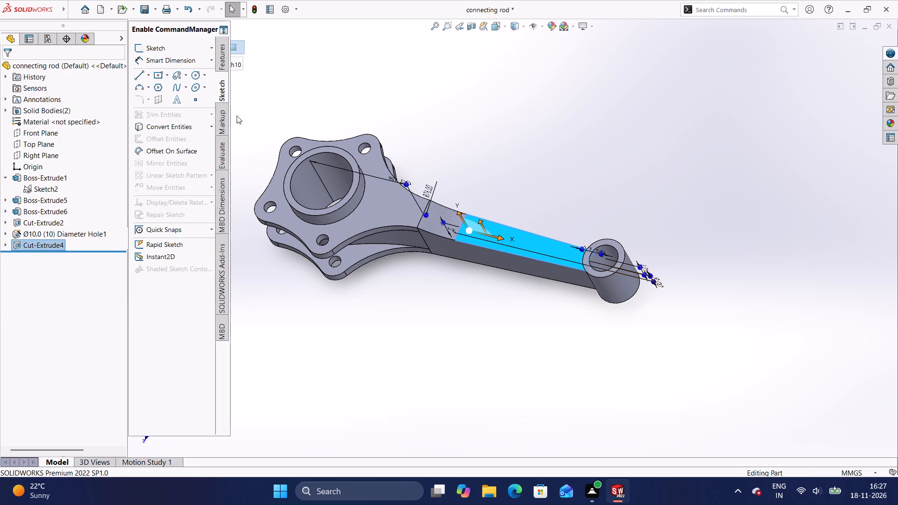
pyautogui.press('Escape')
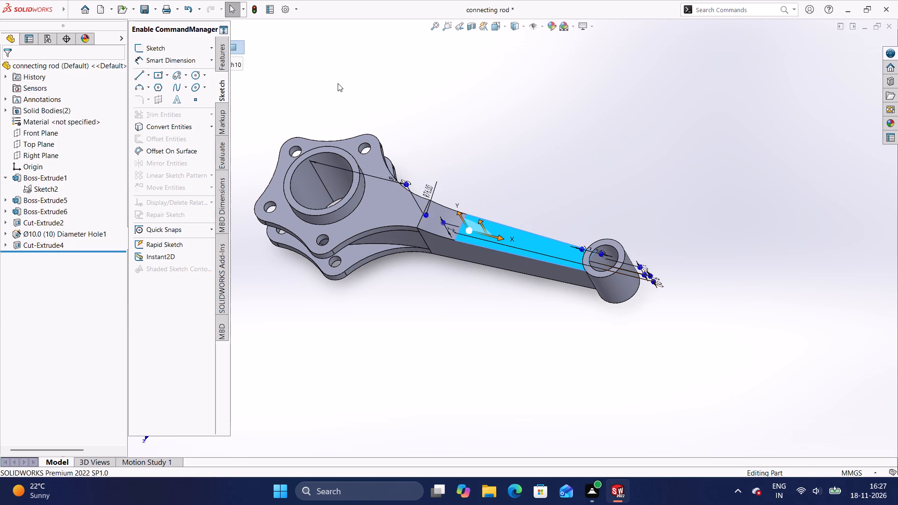
pyautogui.hotkey('ctrl', 'z')
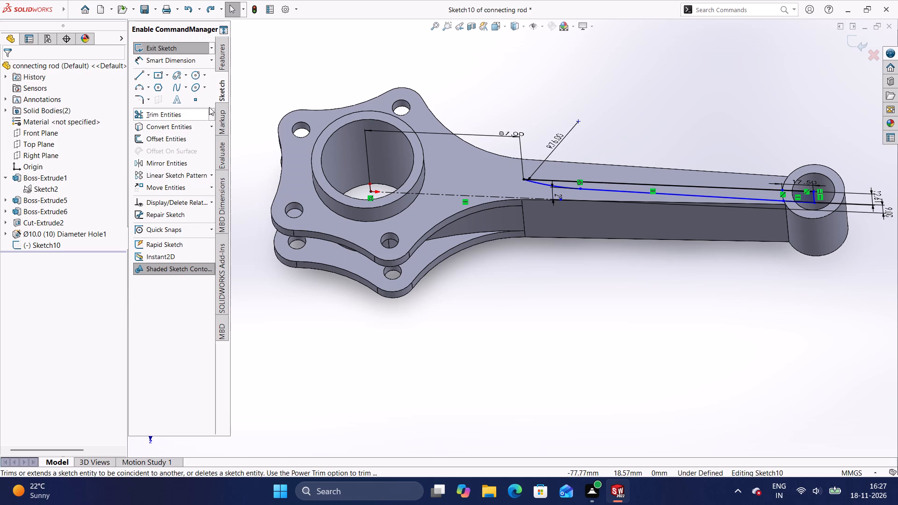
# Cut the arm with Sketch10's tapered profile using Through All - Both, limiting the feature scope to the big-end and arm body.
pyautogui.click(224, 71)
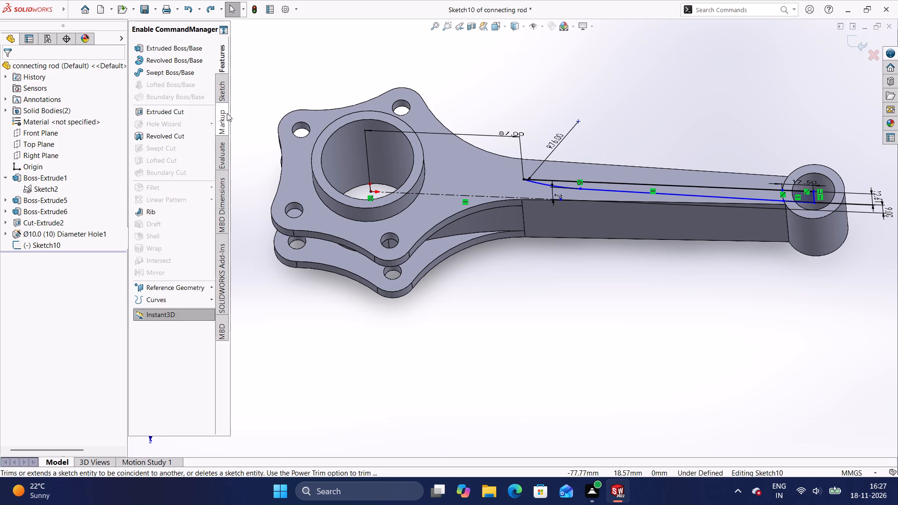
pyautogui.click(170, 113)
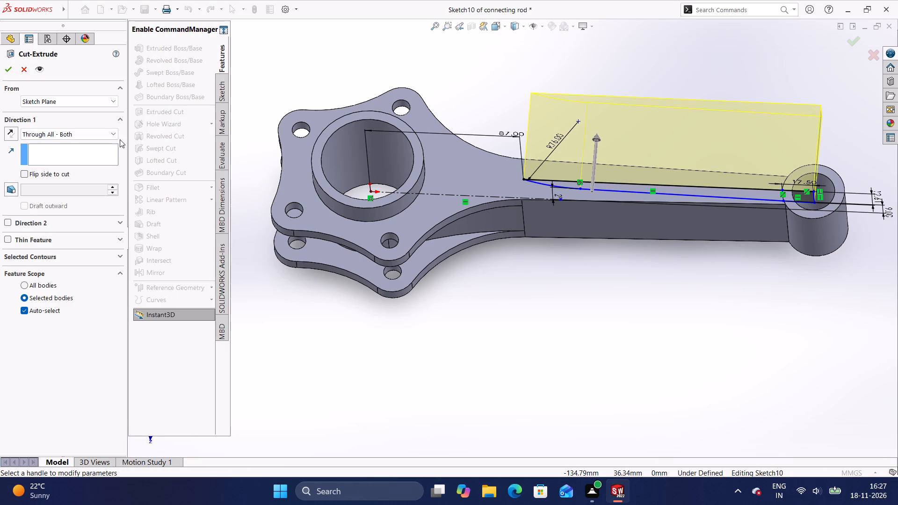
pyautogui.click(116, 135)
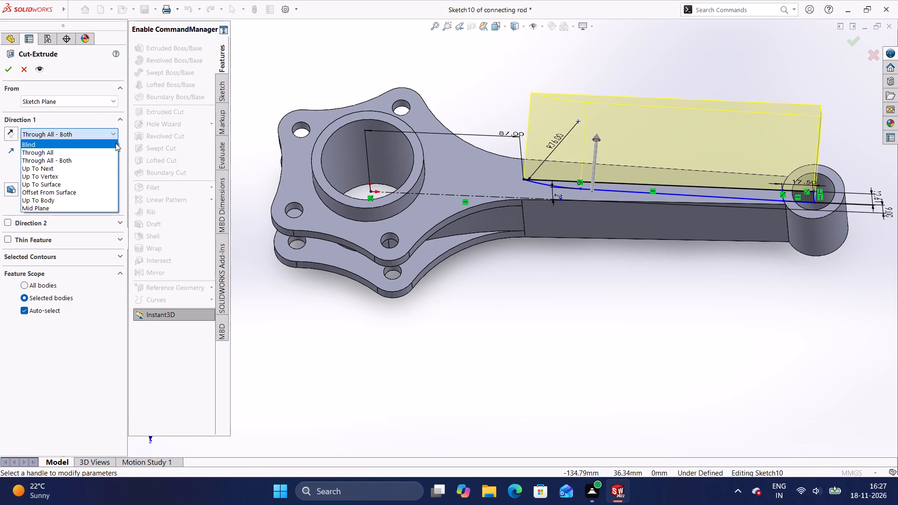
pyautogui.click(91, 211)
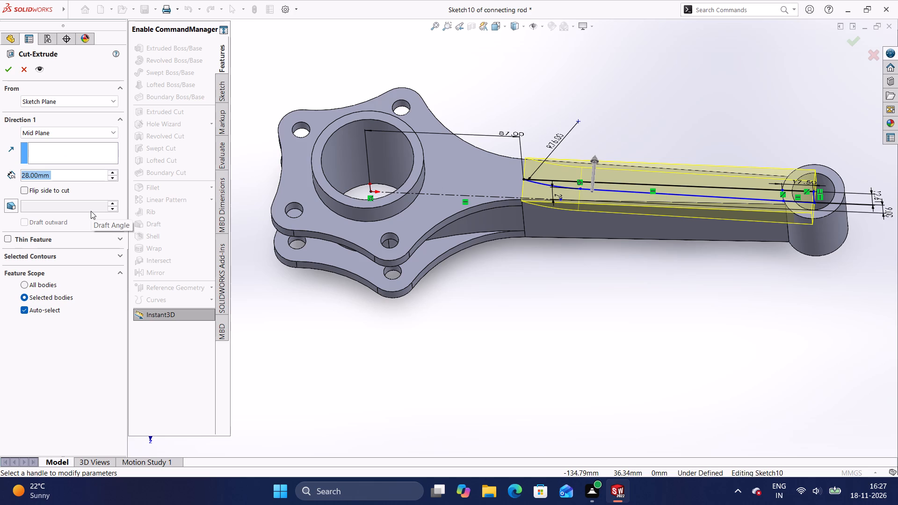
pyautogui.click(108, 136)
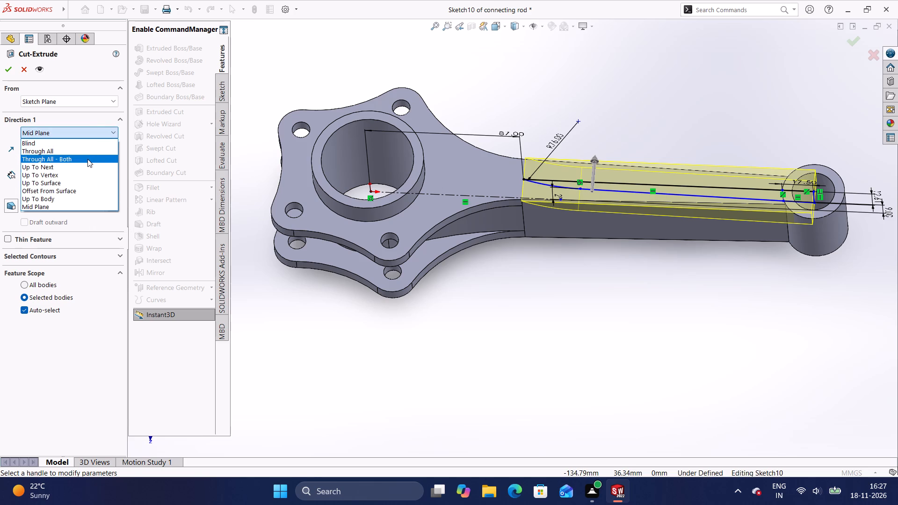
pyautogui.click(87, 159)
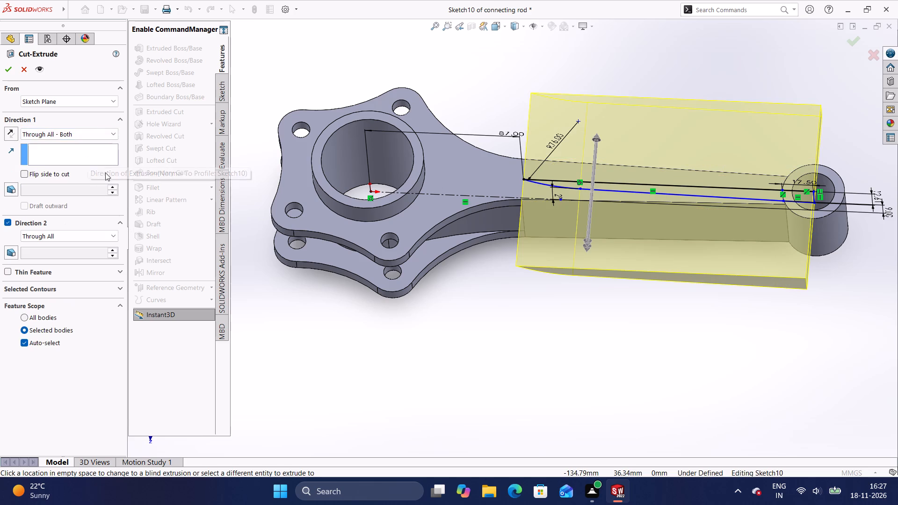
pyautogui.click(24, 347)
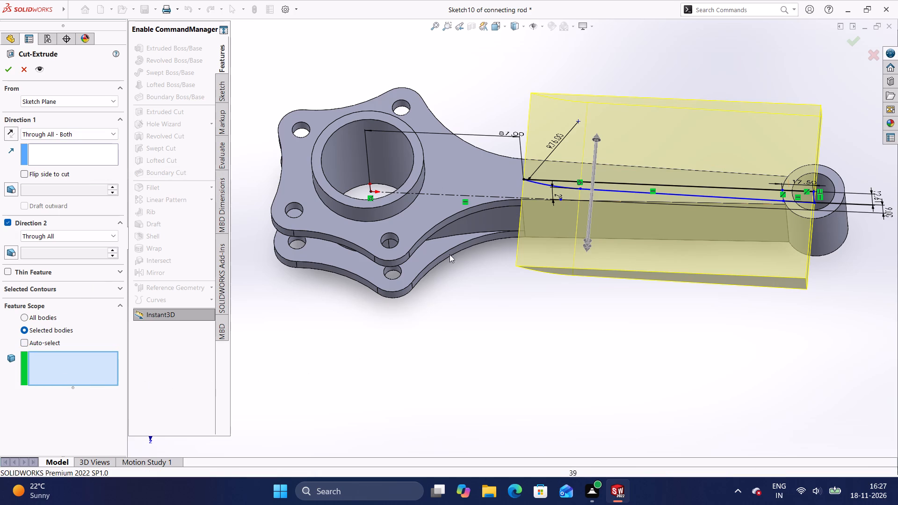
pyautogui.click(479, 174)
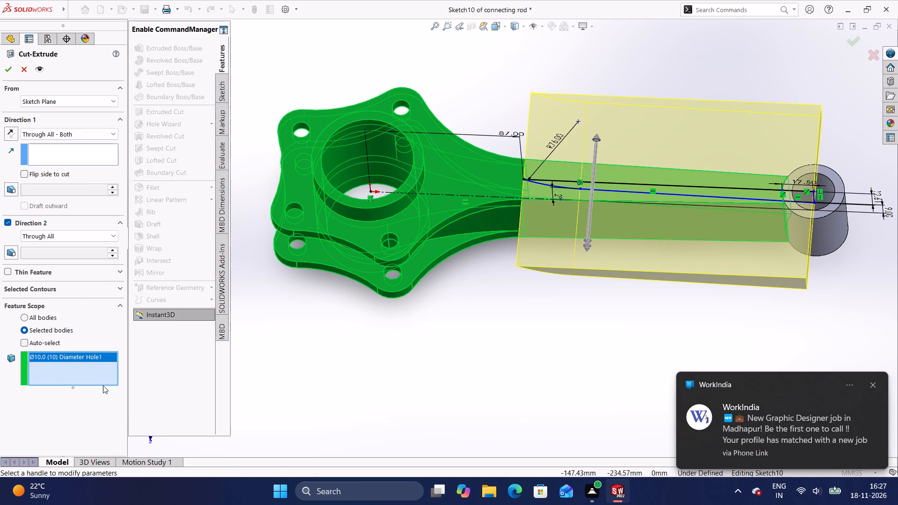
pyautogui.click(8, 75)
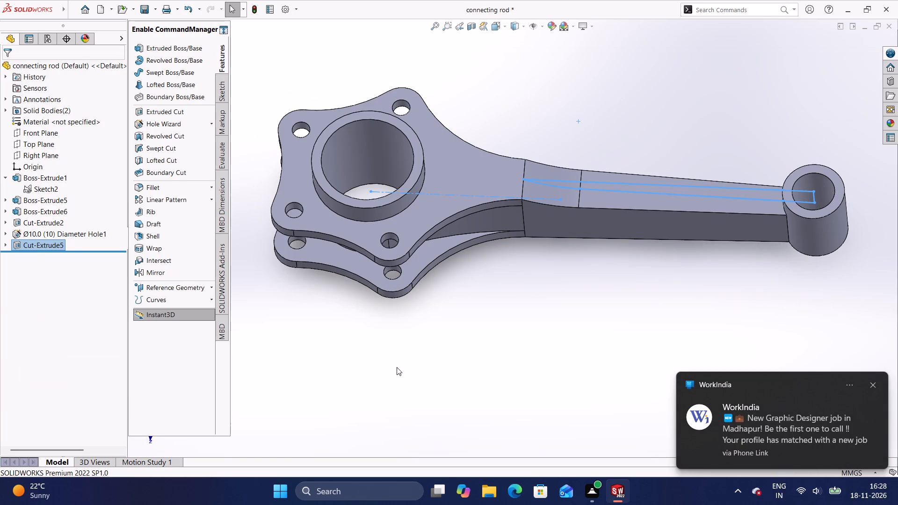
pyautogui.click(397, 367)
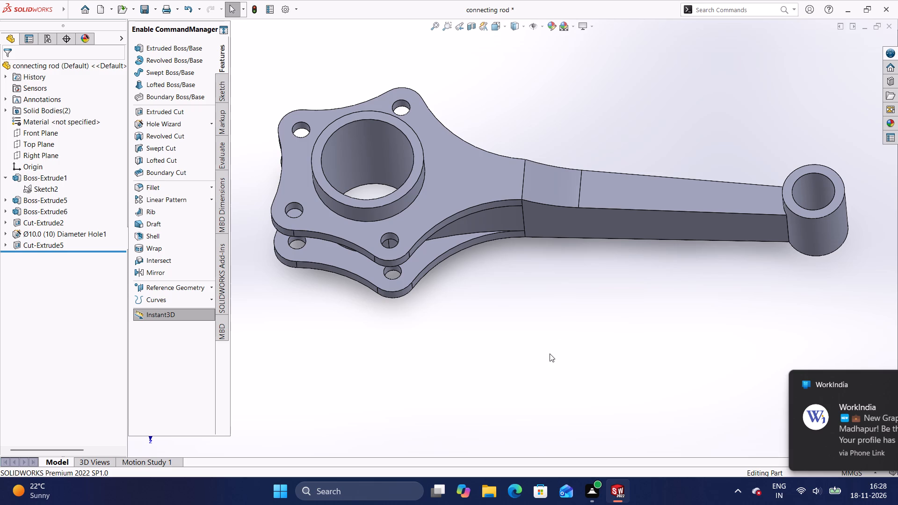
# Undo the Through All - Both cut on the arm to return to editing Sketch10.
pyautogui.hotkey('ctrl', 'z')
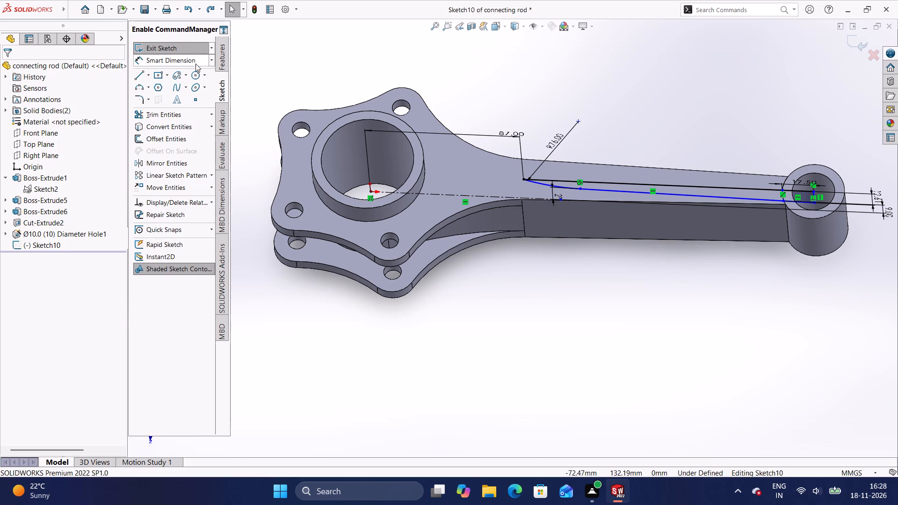
# Extrude-cut Sketch10's tapered profile with Through All - Both, with auto-select off and only the big-end and arm body in scope.
pyautogui.click(224, 86)
pyautogui.click(224, 69)
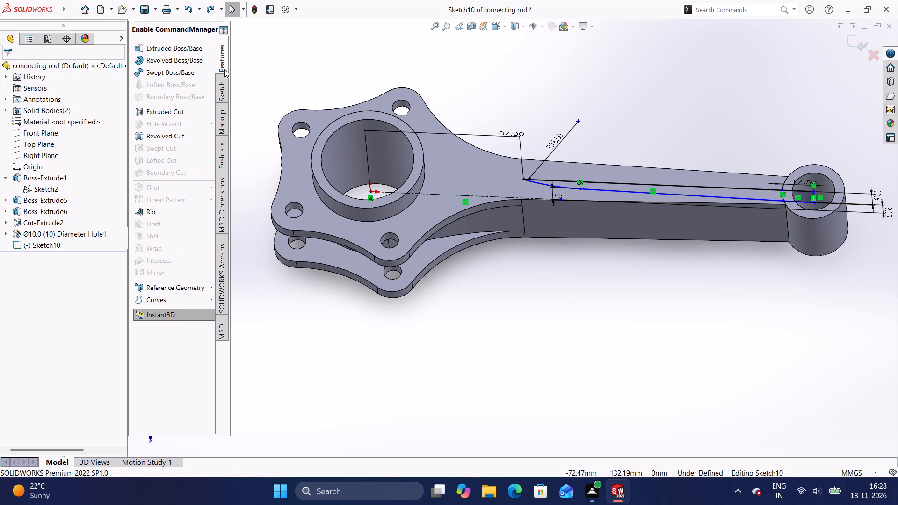
pyautogui.click(180, 112)
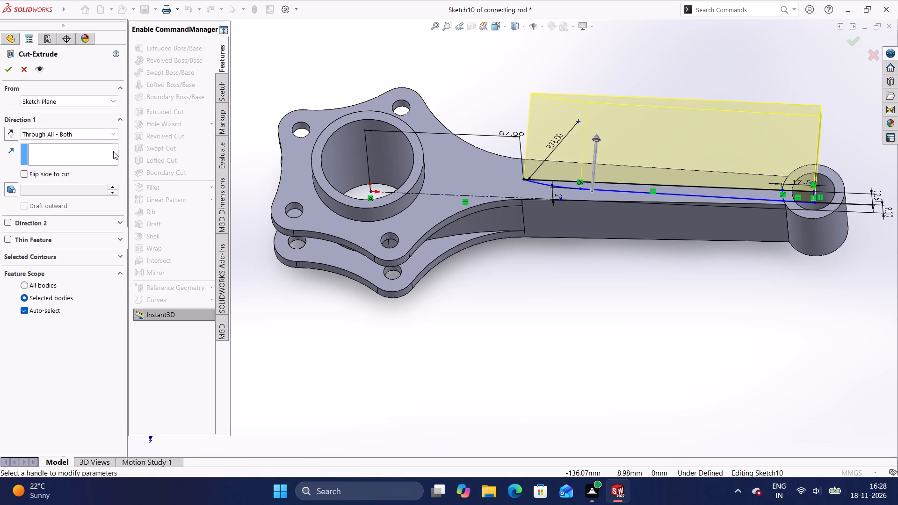
pyautogui.click(104, 136)
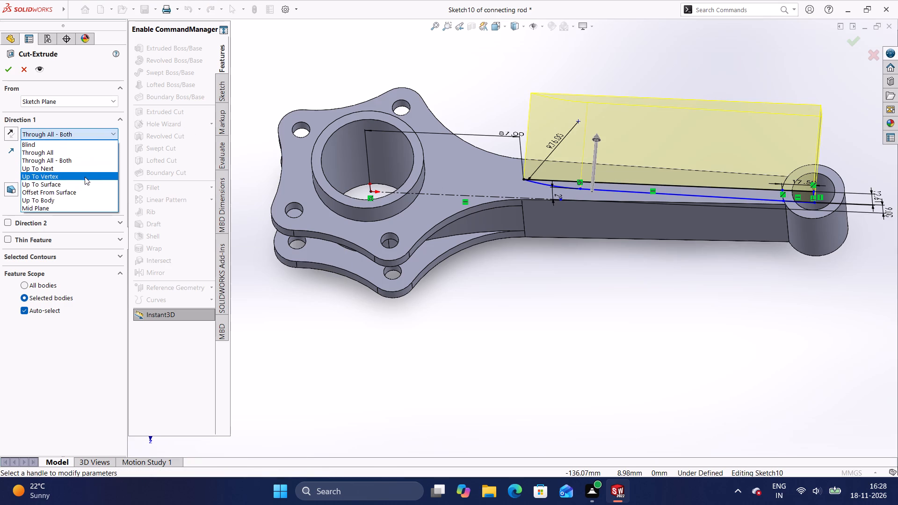
pyautogui.click(82, 161)
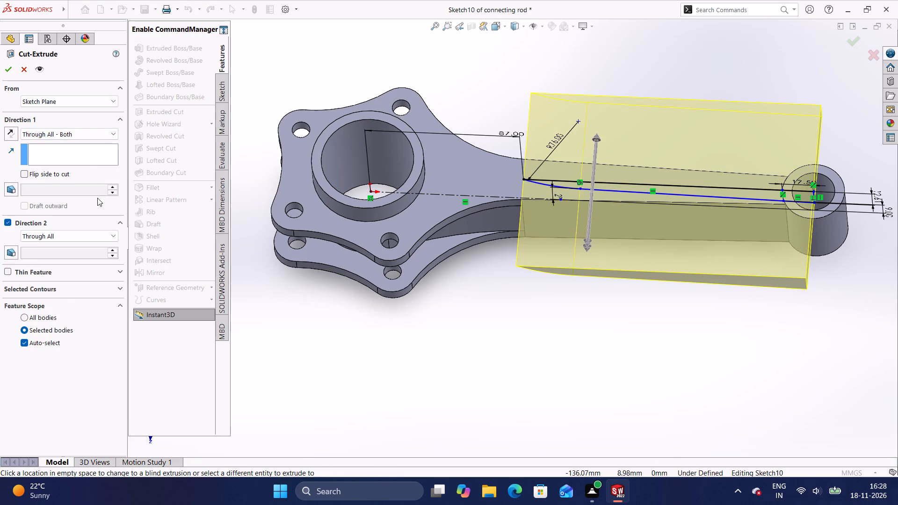
pyautogui.click(24, 345)
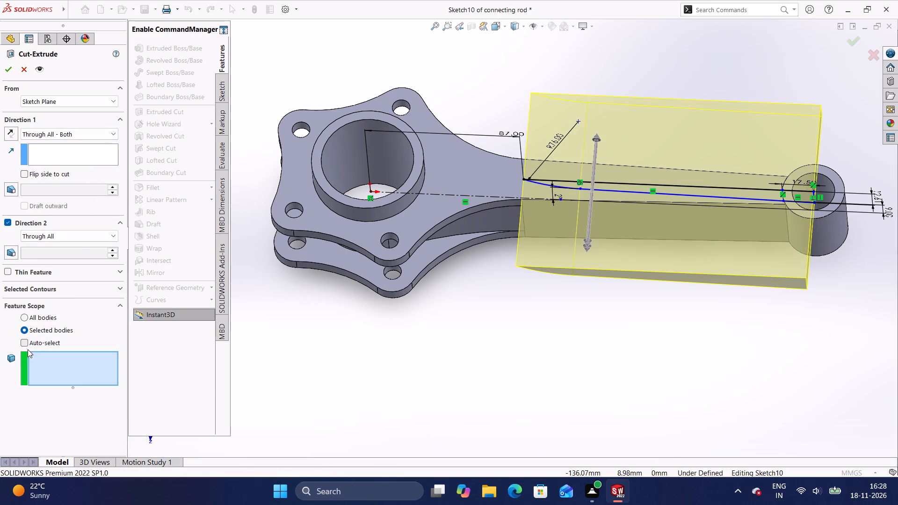
pyautogui.click(461, 224)
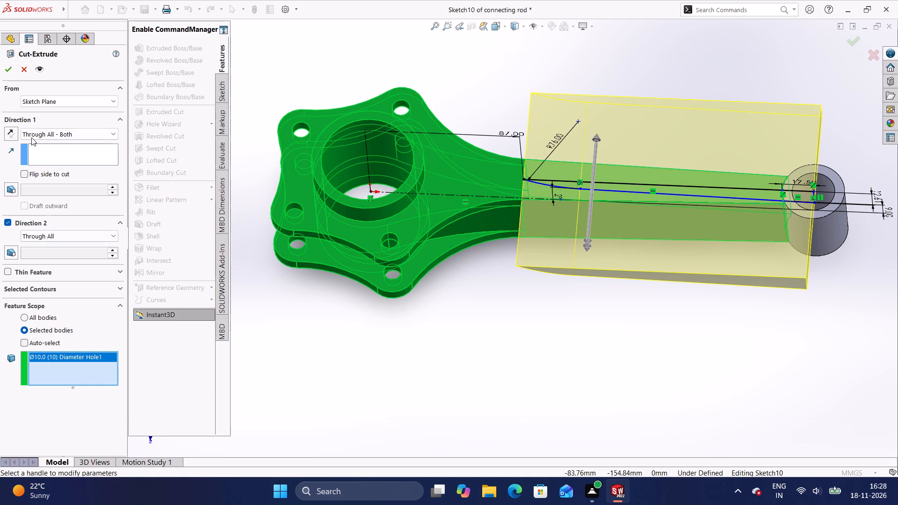
pyautogui.click(9, 68)
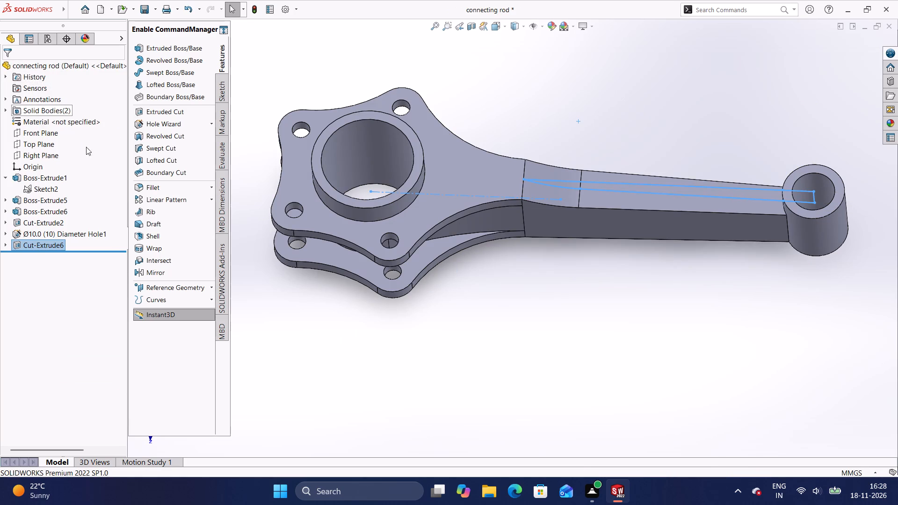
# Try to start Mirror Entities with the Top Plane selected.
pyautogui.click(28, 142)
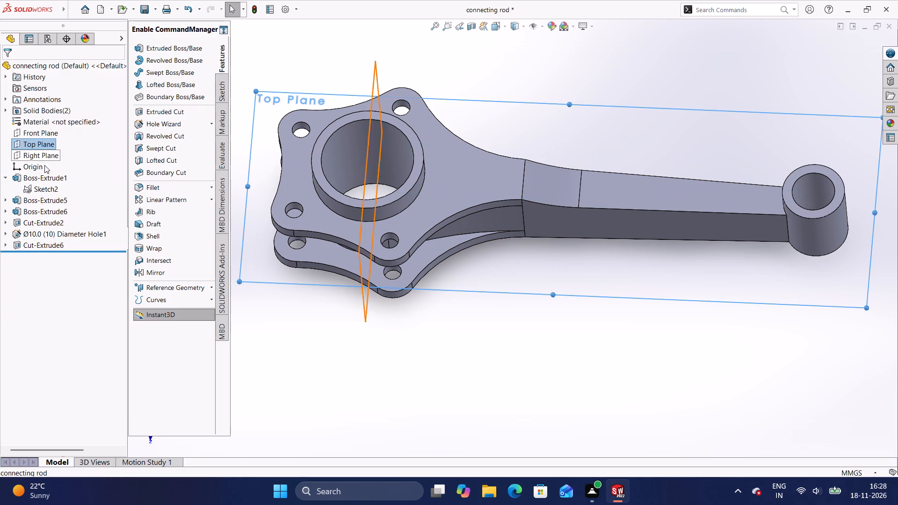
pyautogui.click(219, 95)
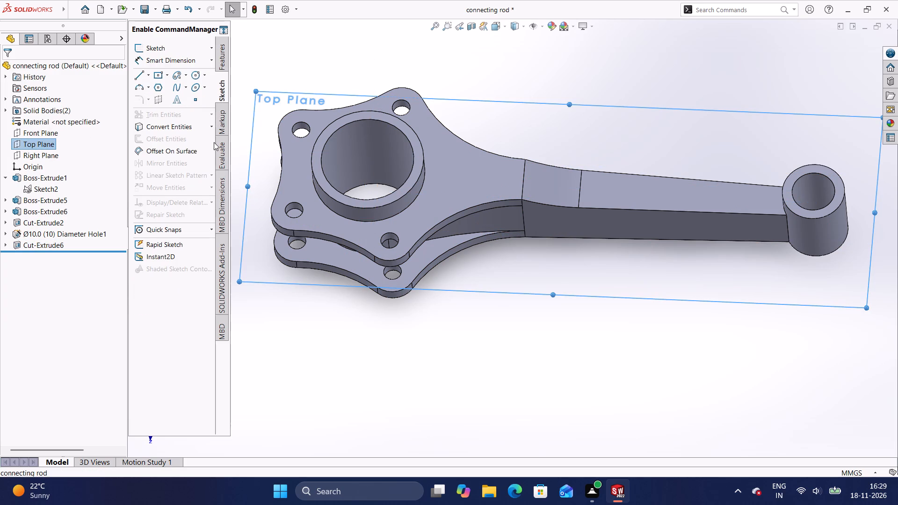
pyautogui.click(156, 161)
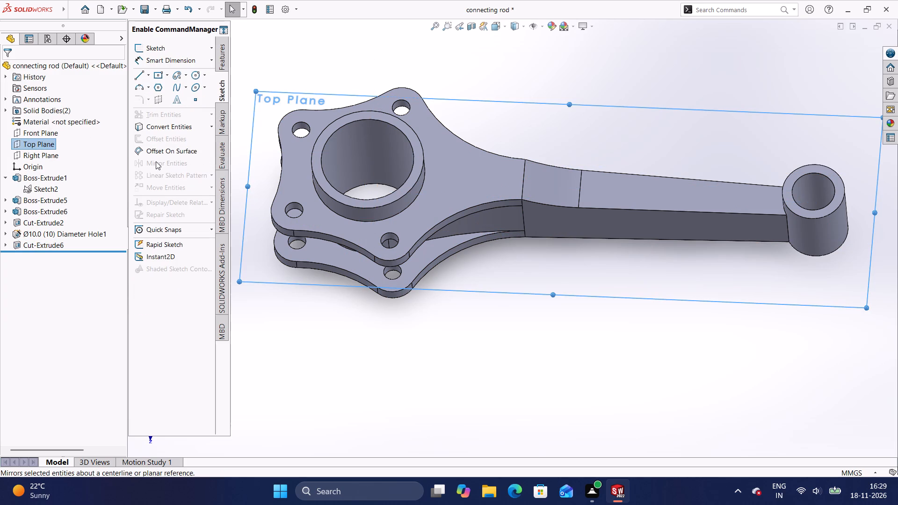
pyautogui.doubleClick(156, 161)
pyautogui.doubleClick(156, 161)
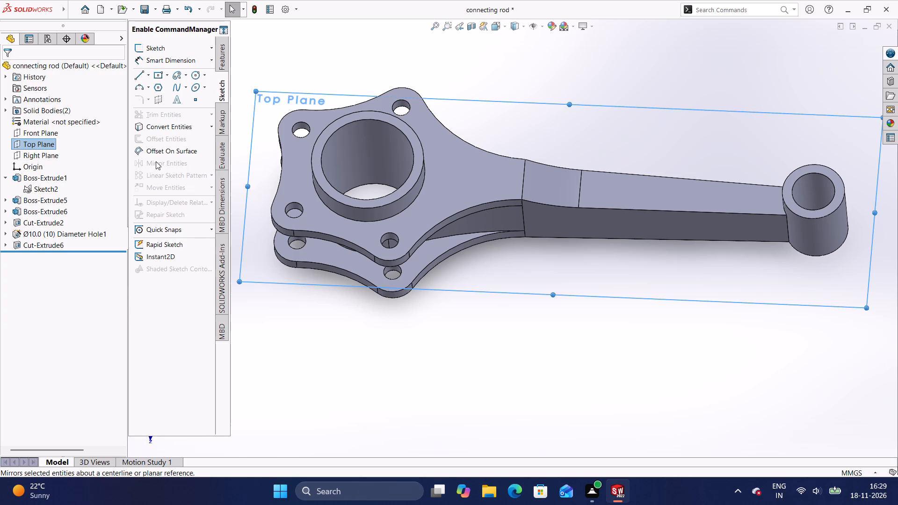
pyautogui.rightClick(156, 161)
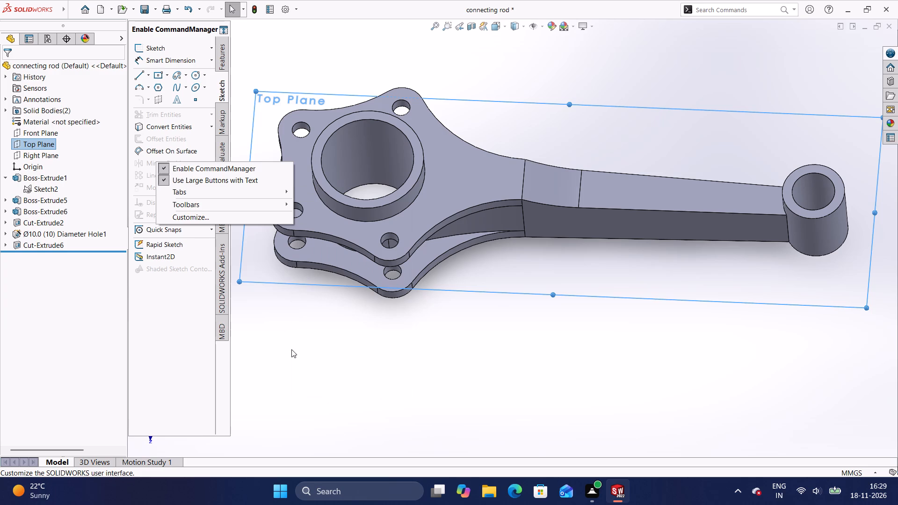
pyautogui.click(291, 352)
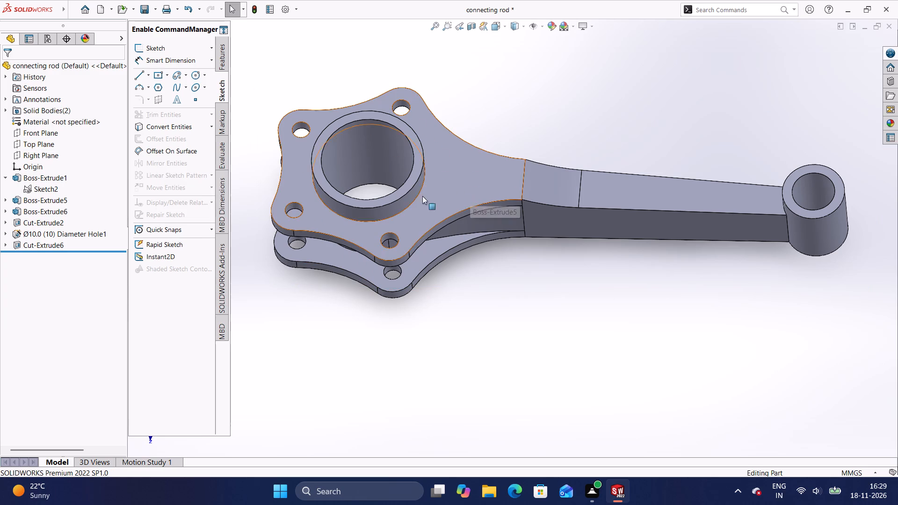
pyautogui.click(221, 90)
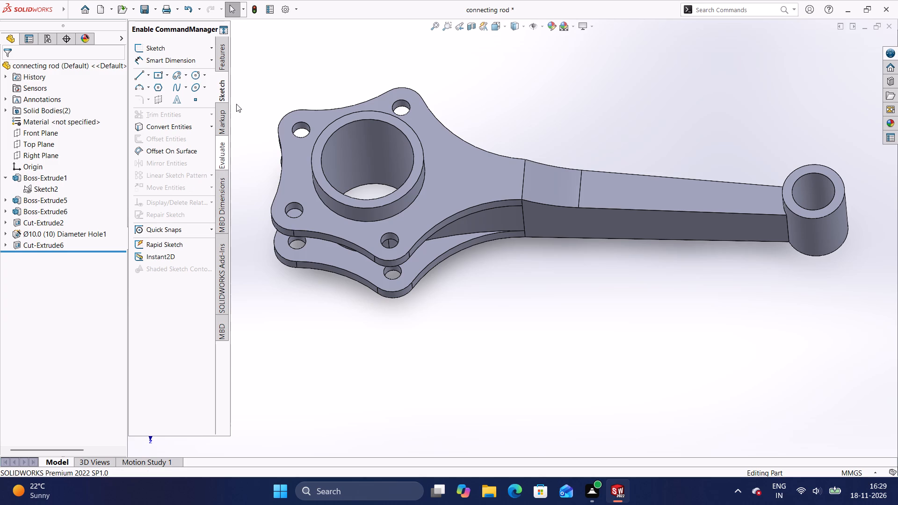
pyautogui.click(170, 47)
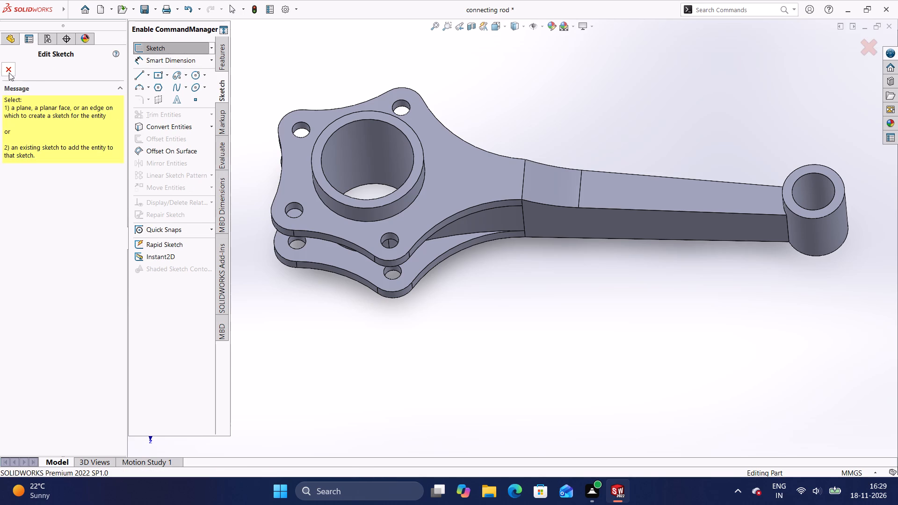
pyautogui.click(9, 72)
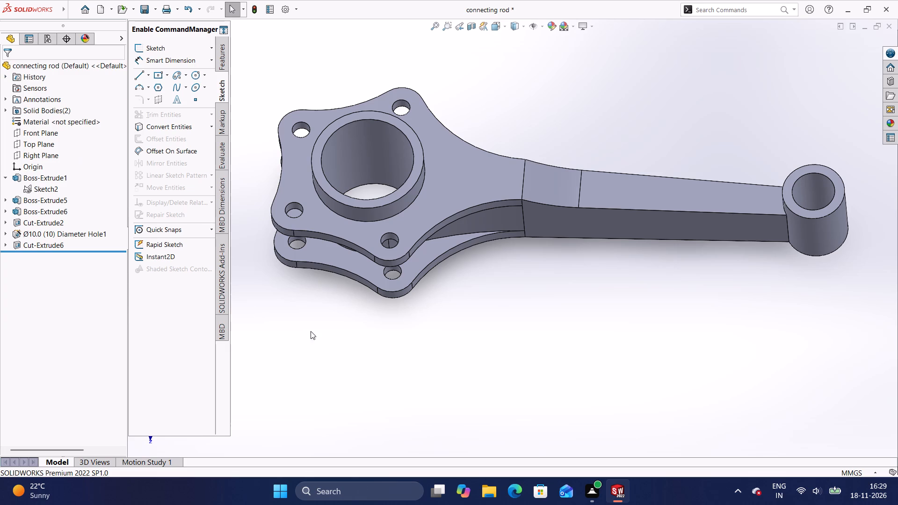
# Examine the cut arm from several angles, using a section view through the Front Plane.
pyautogui.moveTo(561, 347); pyautogui.dragTo(553, 340, button='middle')
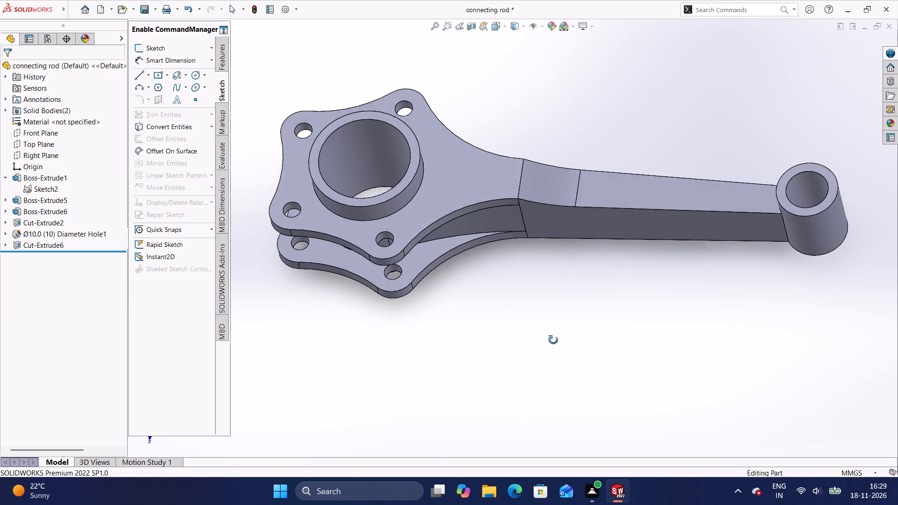
pyautogui.moveTo(553, 340); pyautogui.dragTo(576, 131, button='middle')
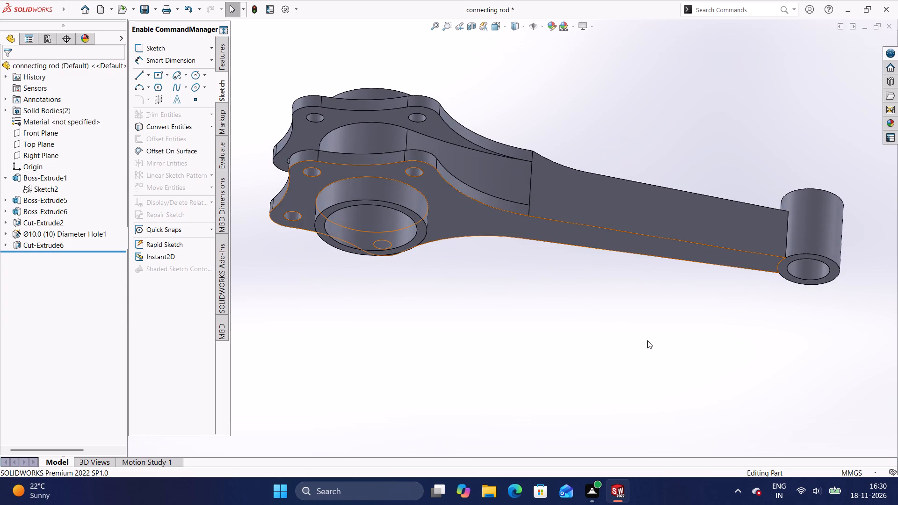
pyautogui.moveTo(647, 340); pyautogui.dragTo(657, 202, button='middle')
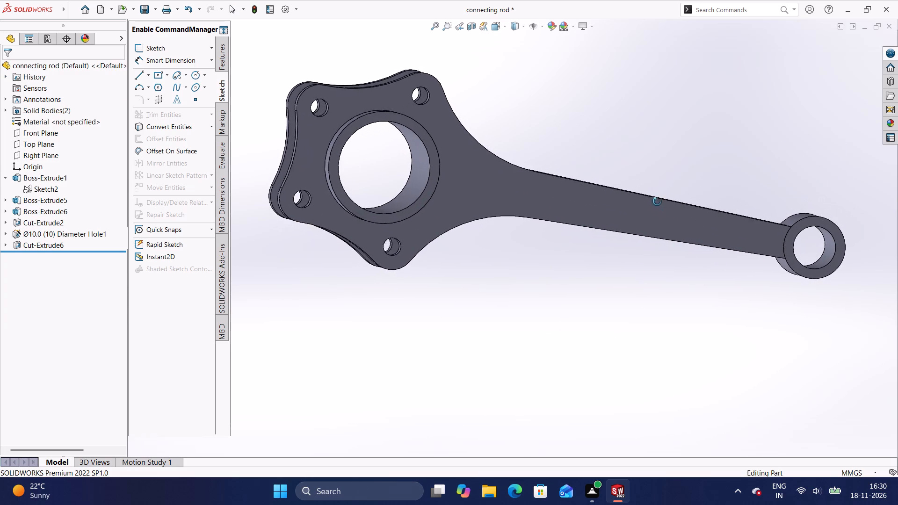
pyautogui.moveTo(657, 202); pyautogui.dragTo(642, 195, button='middle')
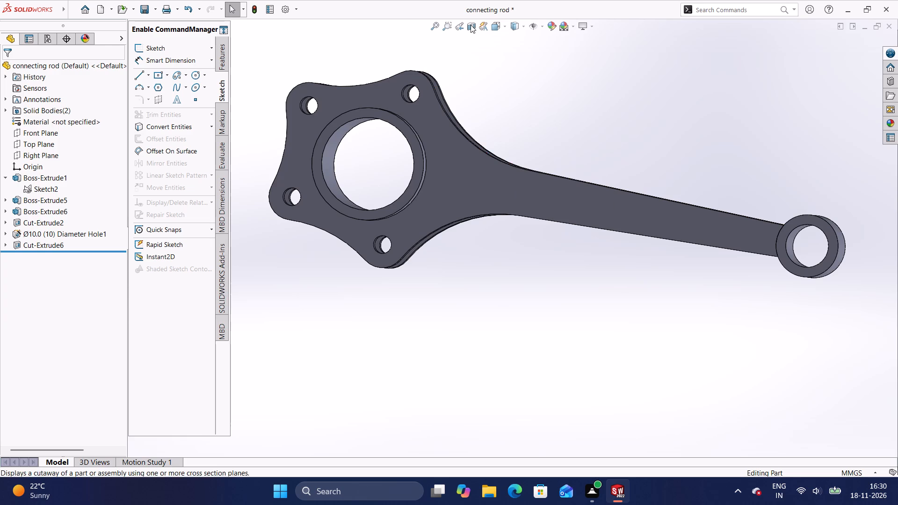
pyautogui.click(471, 25)
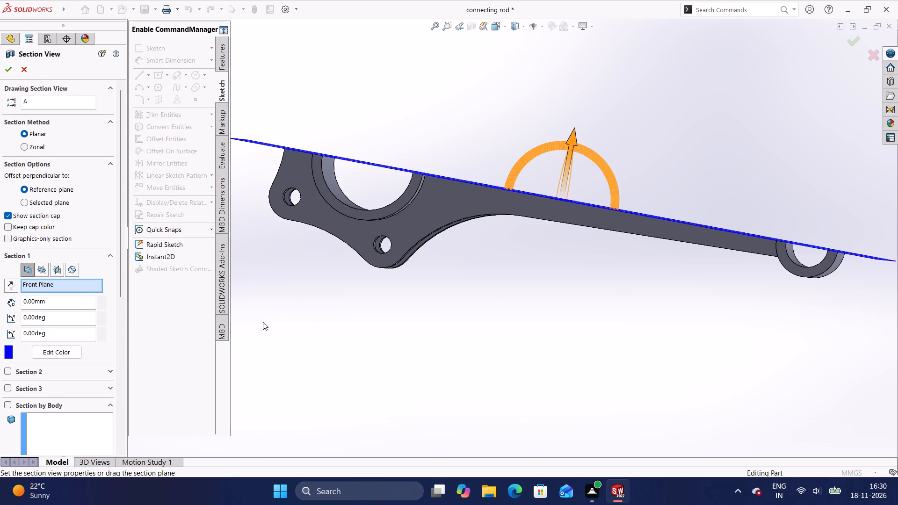
pyautogui.click(29, 272)
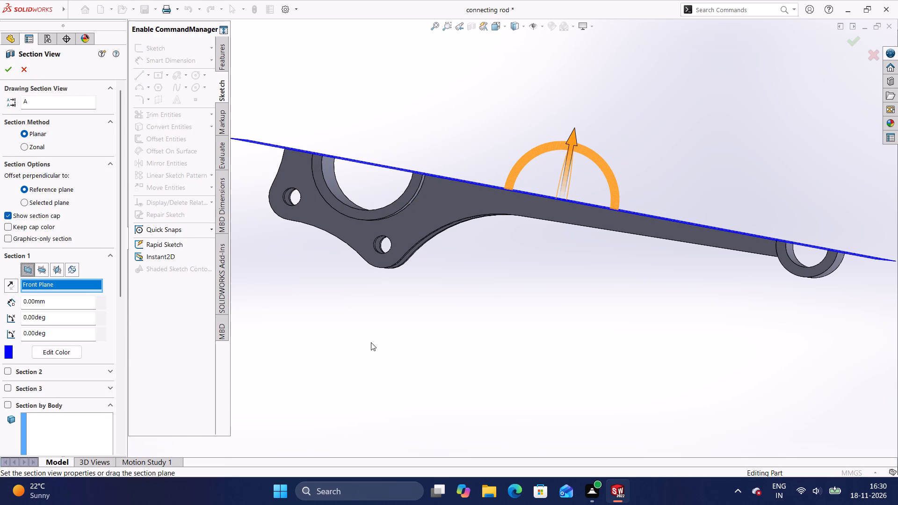
pyautogui.moveTo(465, 283); pyautogui.dragTo(465, 320, button='middle')
pyautogui.scroll(-1, 466, 305)
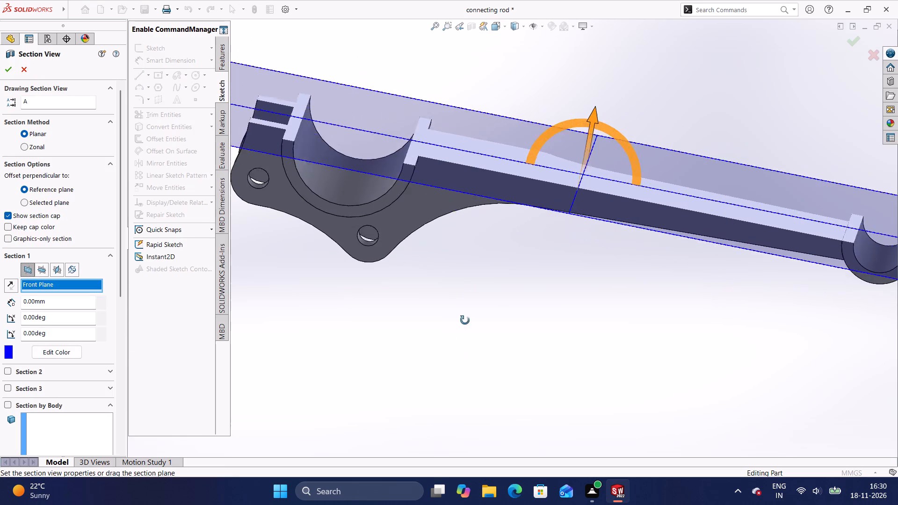
pyautogui.moveTo(465, 320); pyautogui.dragTo(796, 220, button='middle')
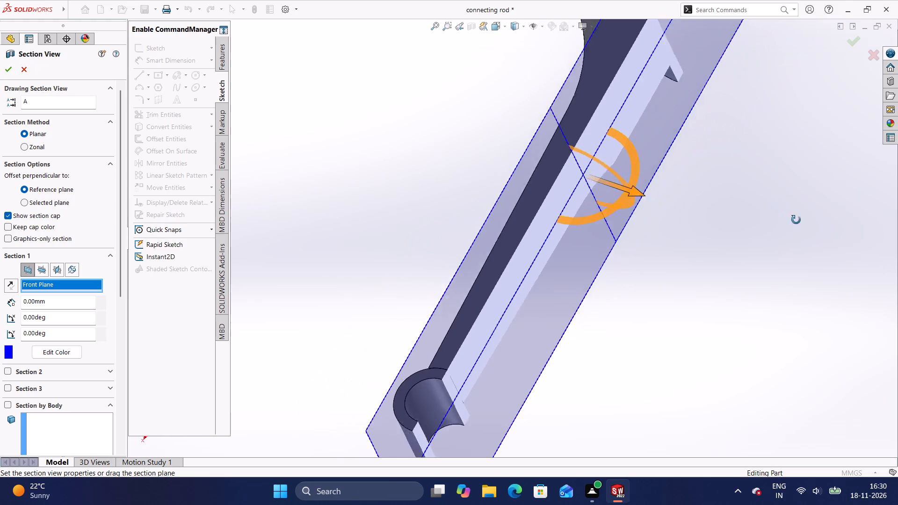
pyautogui.moveTo(796, 220); pyautogui.dragTo(891, 112, button='middle')
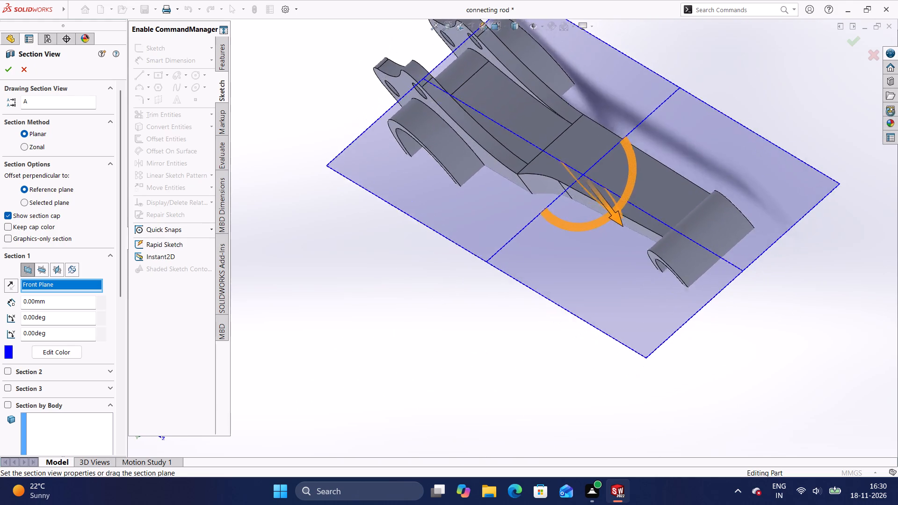
pyautogui.moveTo(891, 112); pyautogui.dragTo(894, 101, button='middle')
pyautogui.moveTo(565, 407); pyautogui.dragTo(602, 319, button='middle')
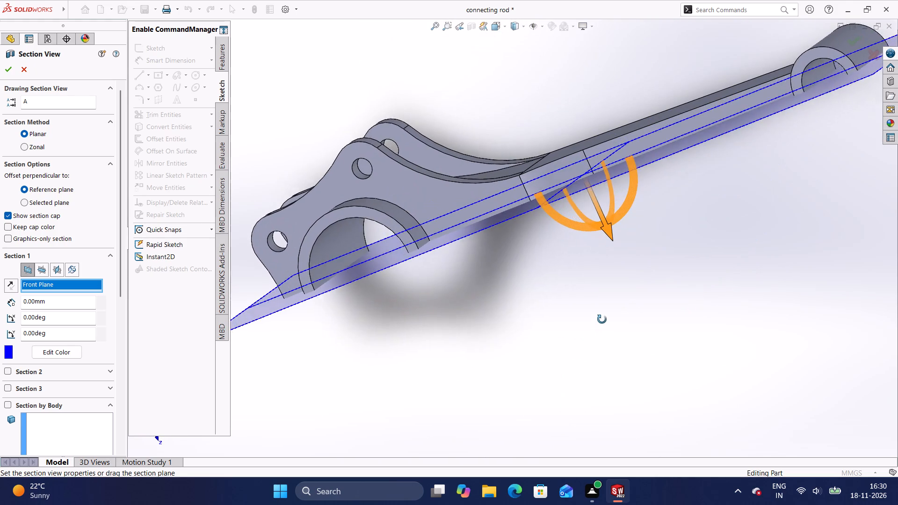
pyautogui.moveTo(602, 319); pyautogui.dragTo(465, 413, button='middle')
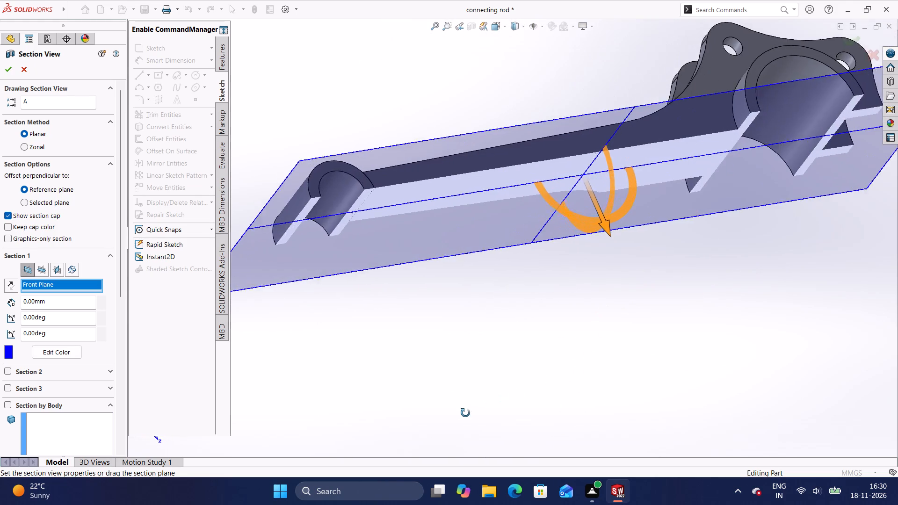
pyautogui.moveTo(465, 413); pyautogui.dragTo(695, 327, button='middle')
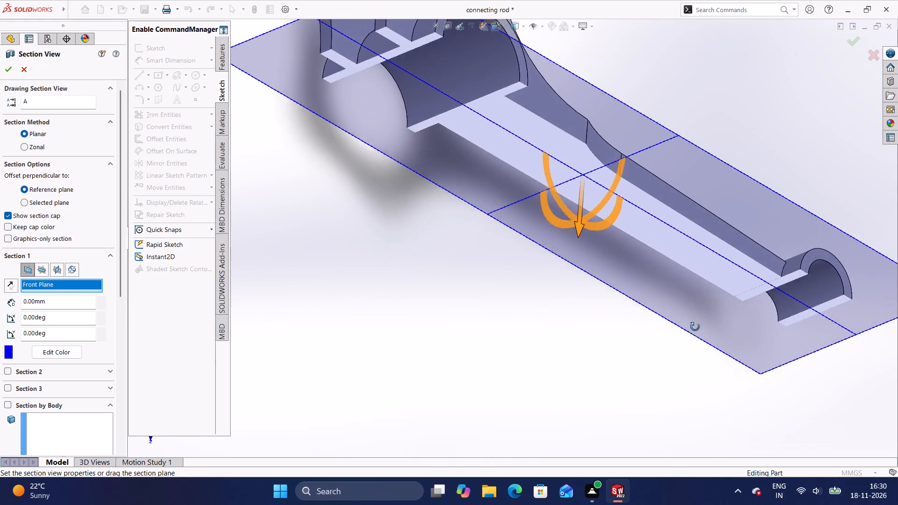
pyautogui.moveTo(695, 327); pyautogui.dragTo(565, 439, button='middle')
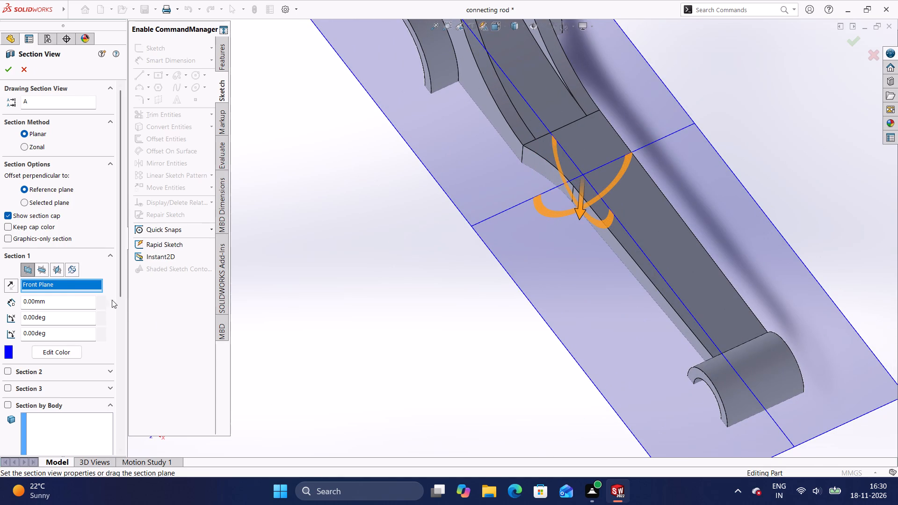
# Switch the section view to the Top Plane, examine the rod's arm and both ends, and keep the section.
pyautogui.click(46, 273)
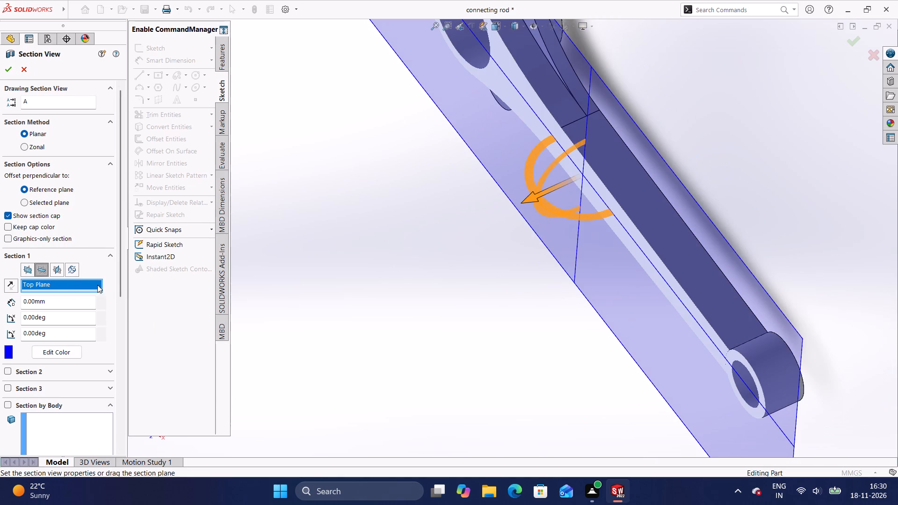
pyautogui.scroll(2, 332, 325)
pyautogui.moveTo(375, 324); pyautogui.dragTo(683, 267, button='middle')
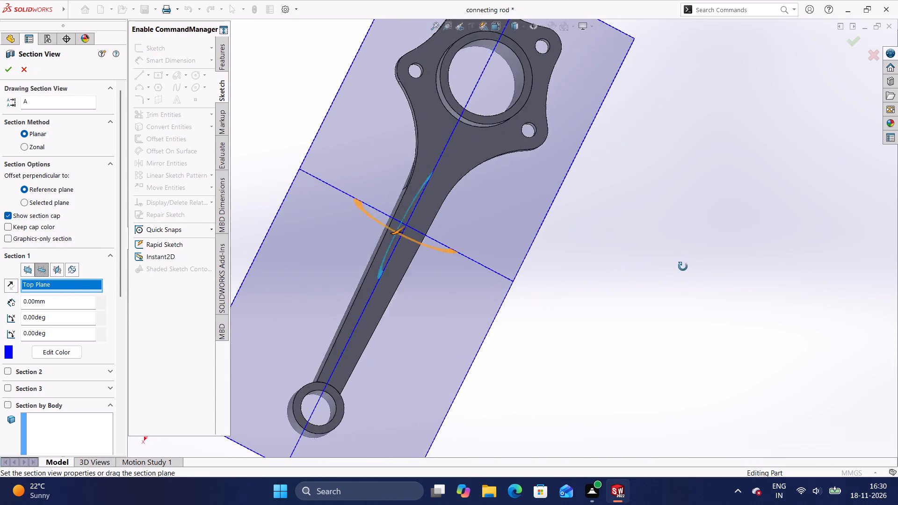
pyautogui.moveTo(683, 267); pyautogui.dragTo(817, 176, button='middle')
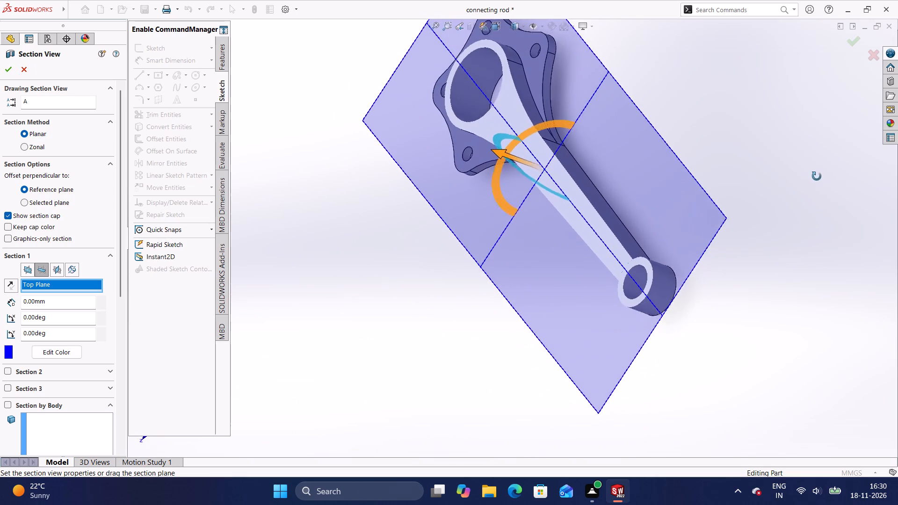
pyautogui.moveTo(817, 176); pyautogui.dragTo(319, 364, button='middle')
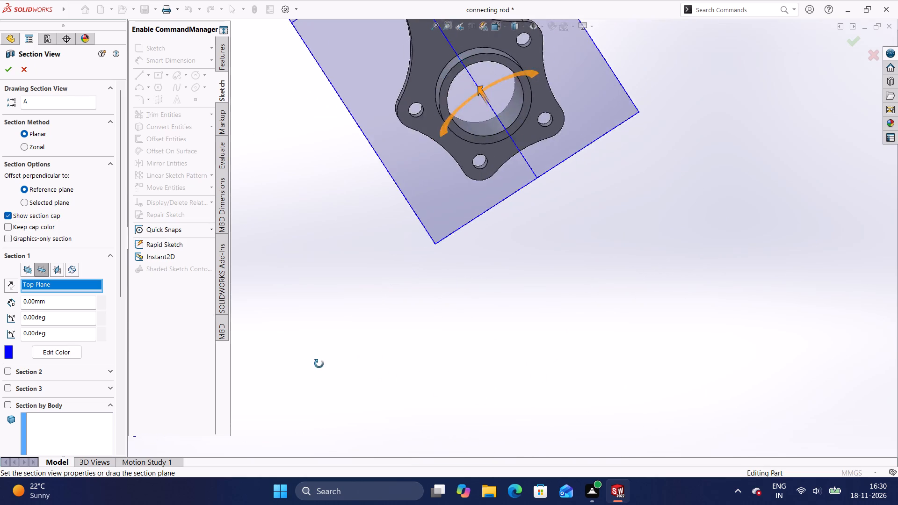
pyautogui.moveTo(319, 364); pyautogui.dragTo(294, 490, button='middle')
pyautogui.moveTo(454, 199); pyautogui.dragTo(592, 339, button='middle')
pyautogui.scroll(-1, 454, 199)
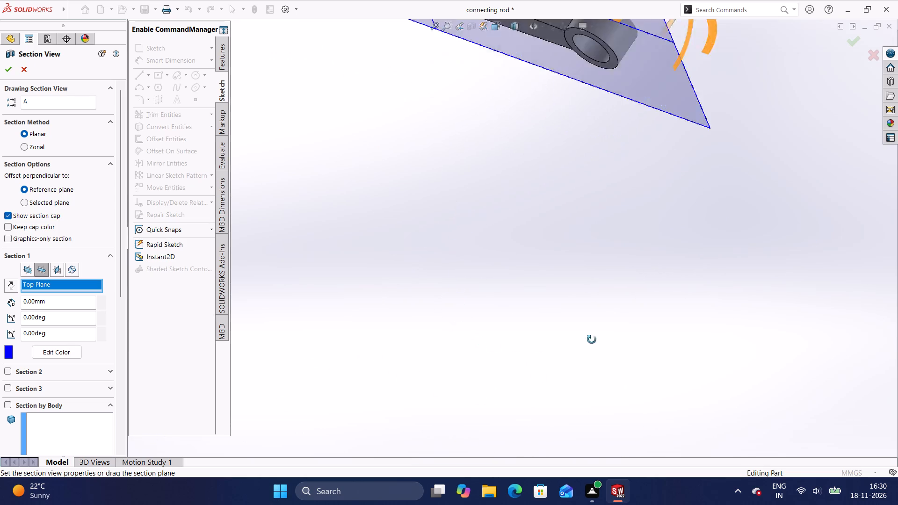
pyautogui.moveTo(592, 339); pyautogui.dragTo(746, 252, button='middle')
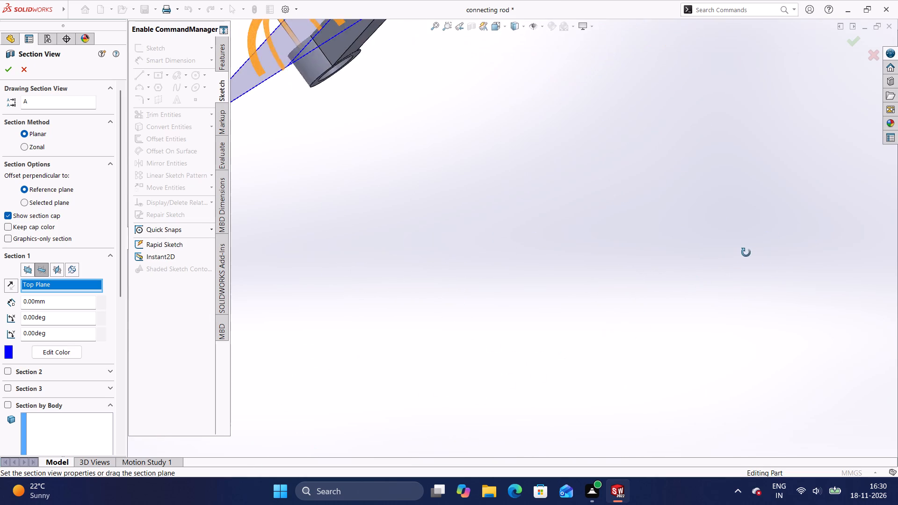
pyautogui.moveTo(746, 252); pyautogui.dragTo(422, 324, button='middle')
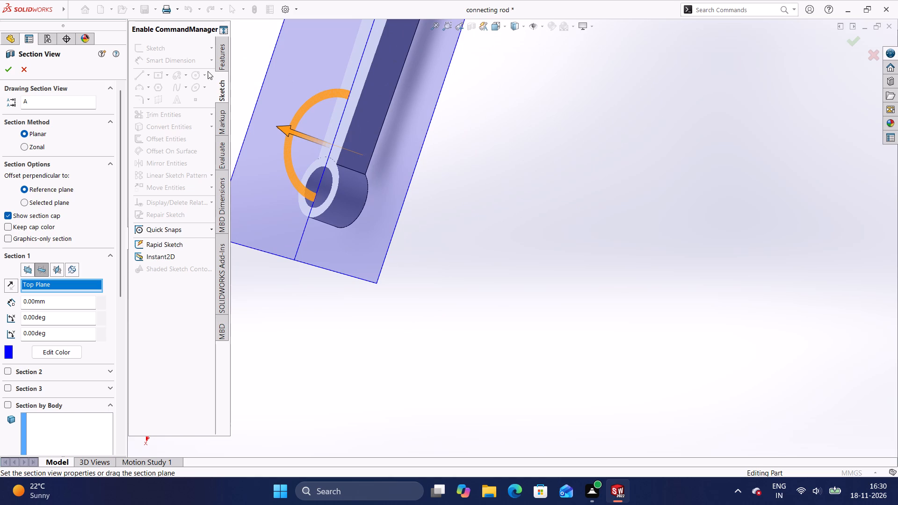
pyautogui.click(0, 64)
pyautogui.click(4, 74)
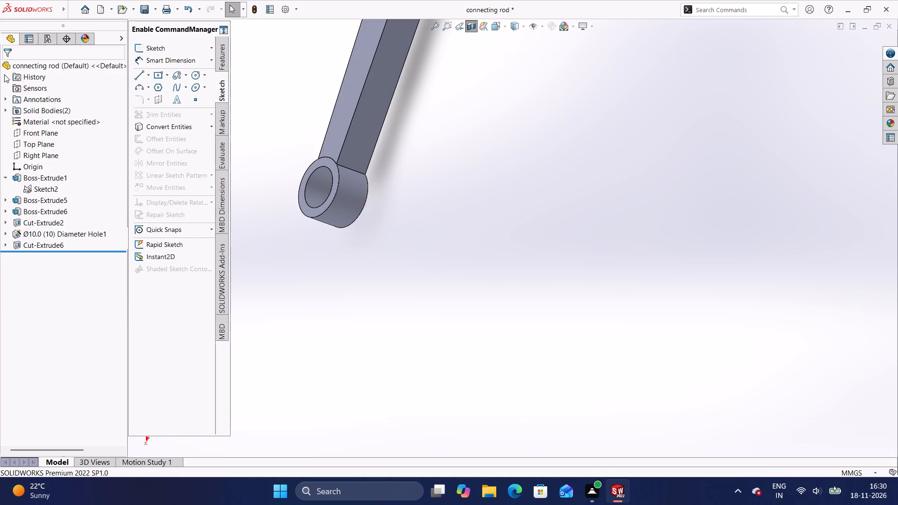
# Undo the tapered arm cut to return to editing Sketch10.
pyautogui.scroll(3, 320, 253)
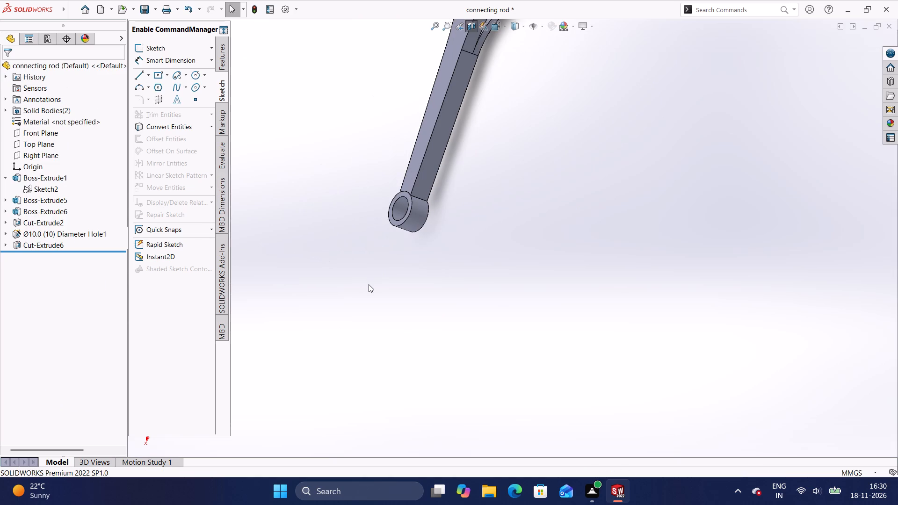
pyautogui.hotkey('ctrl', 'z')
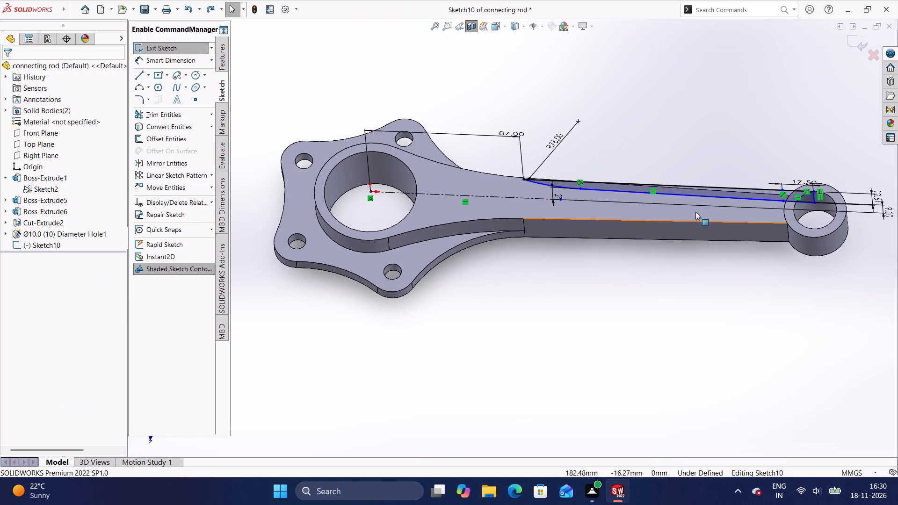
# Mirror the closed tapered profile in Sketch10 about the horizontal centerline, keeping the original as a copy.
pyautogui.click(189, 167)
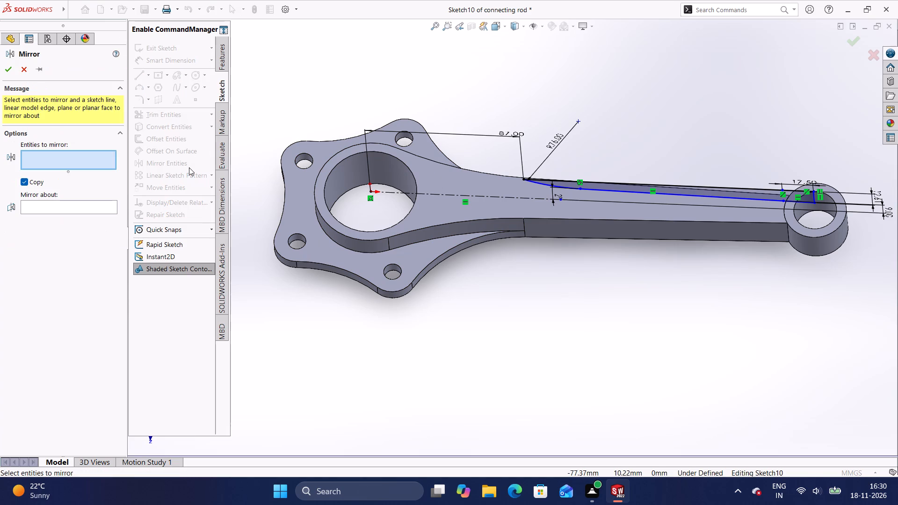
pyautogui.click(657, 187)
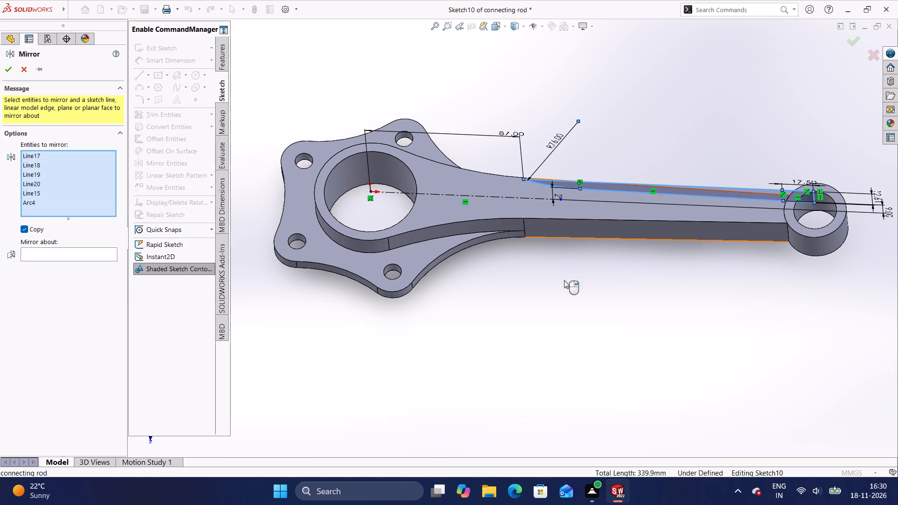
pyautogui.click(73, 256)
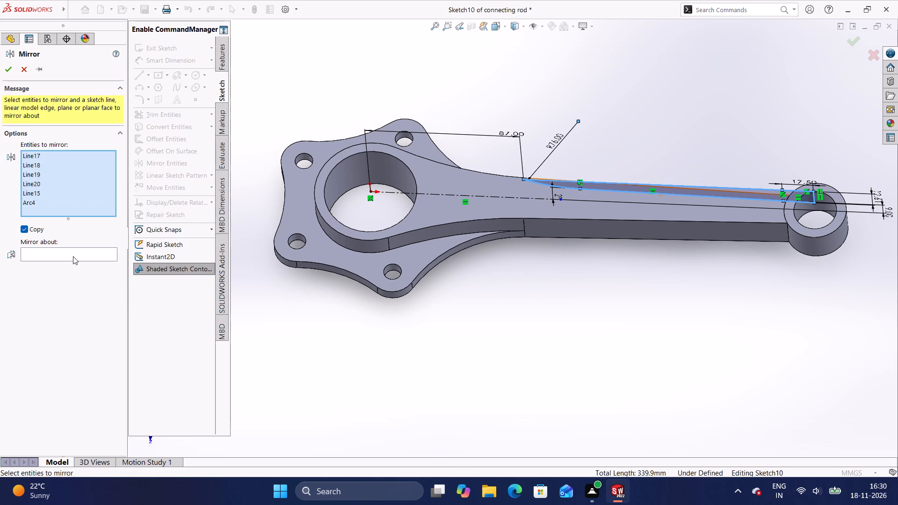
pyautogui.click(390, 192)
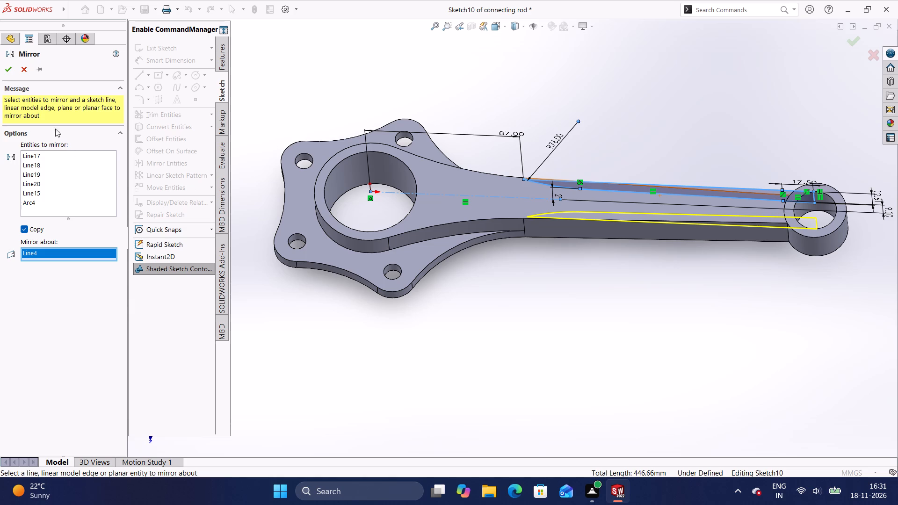
pyautogui.click(10, 72)
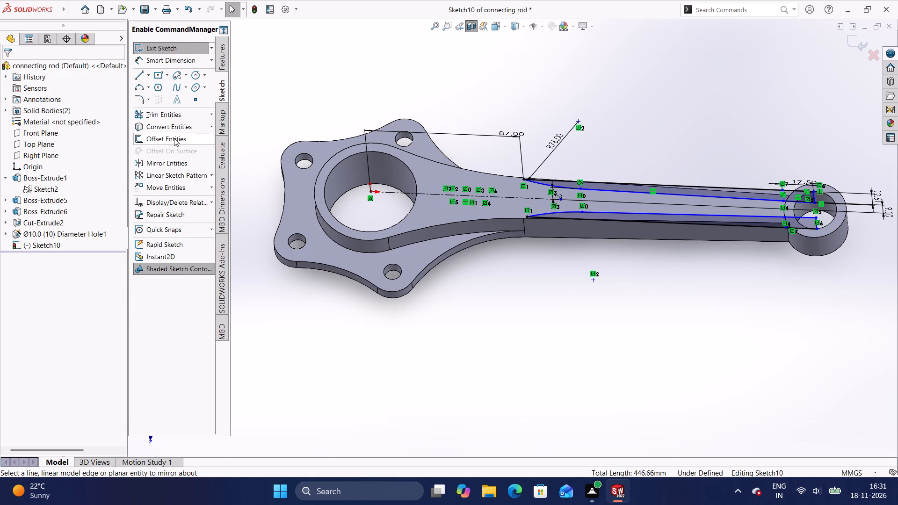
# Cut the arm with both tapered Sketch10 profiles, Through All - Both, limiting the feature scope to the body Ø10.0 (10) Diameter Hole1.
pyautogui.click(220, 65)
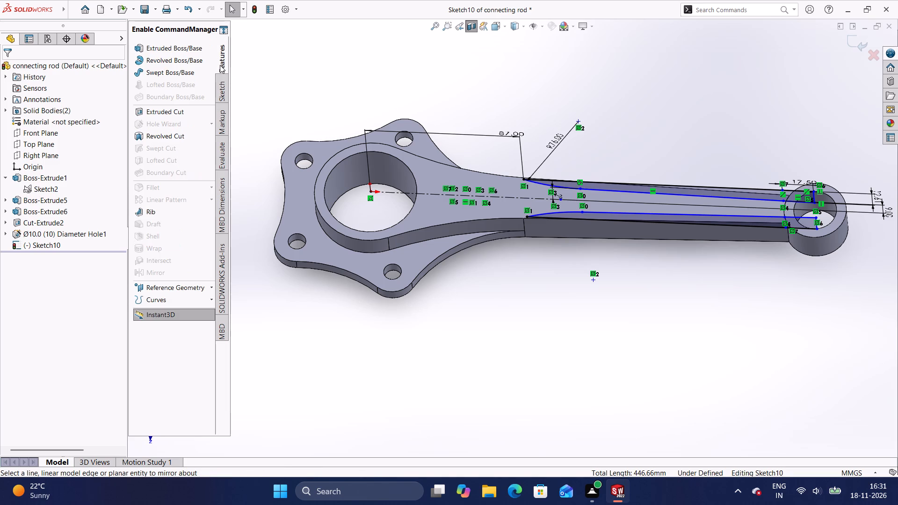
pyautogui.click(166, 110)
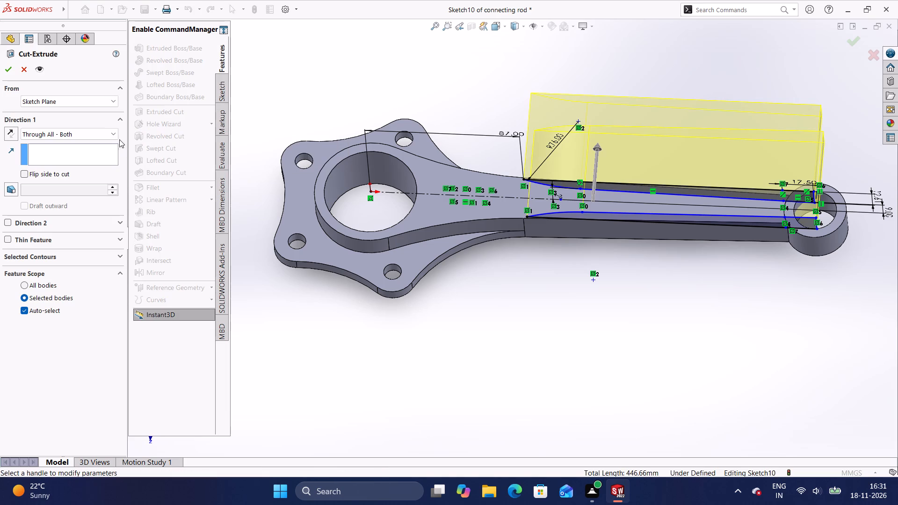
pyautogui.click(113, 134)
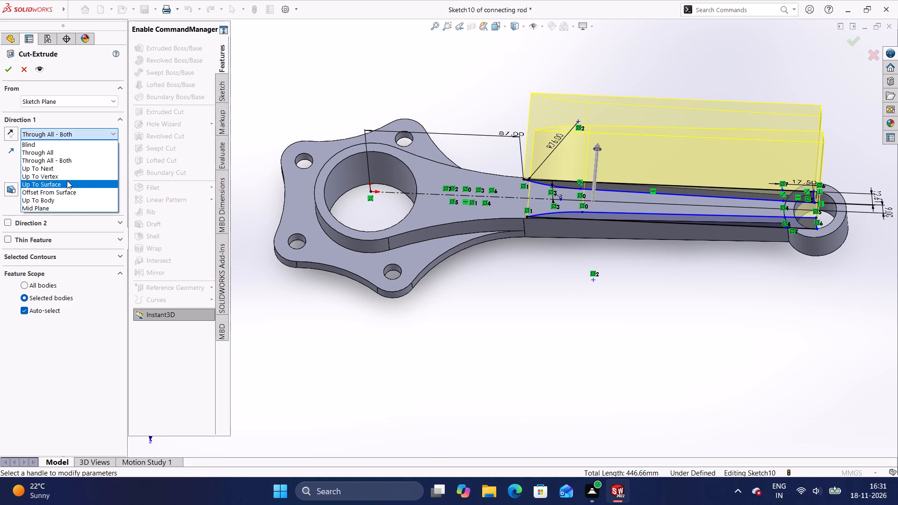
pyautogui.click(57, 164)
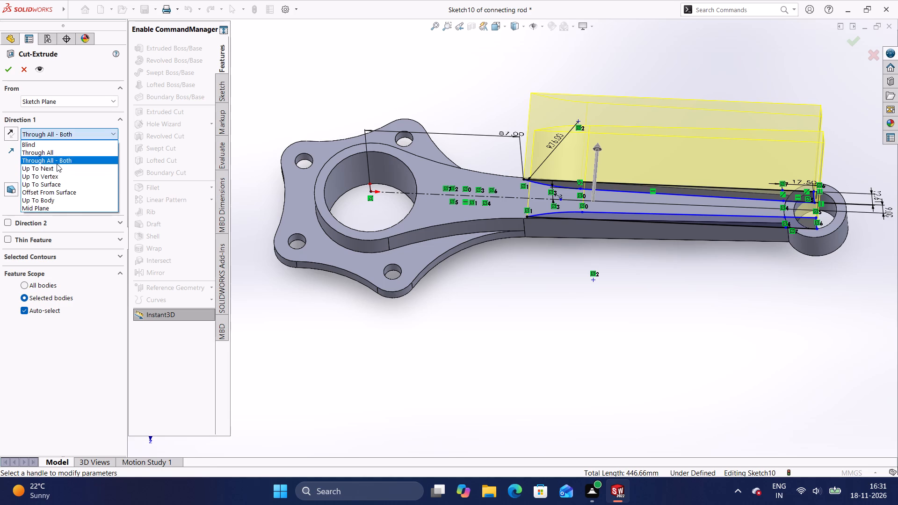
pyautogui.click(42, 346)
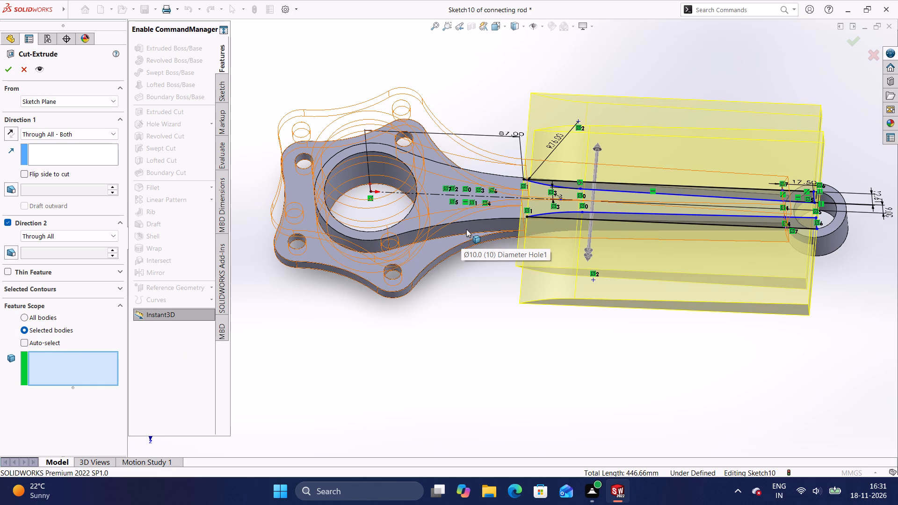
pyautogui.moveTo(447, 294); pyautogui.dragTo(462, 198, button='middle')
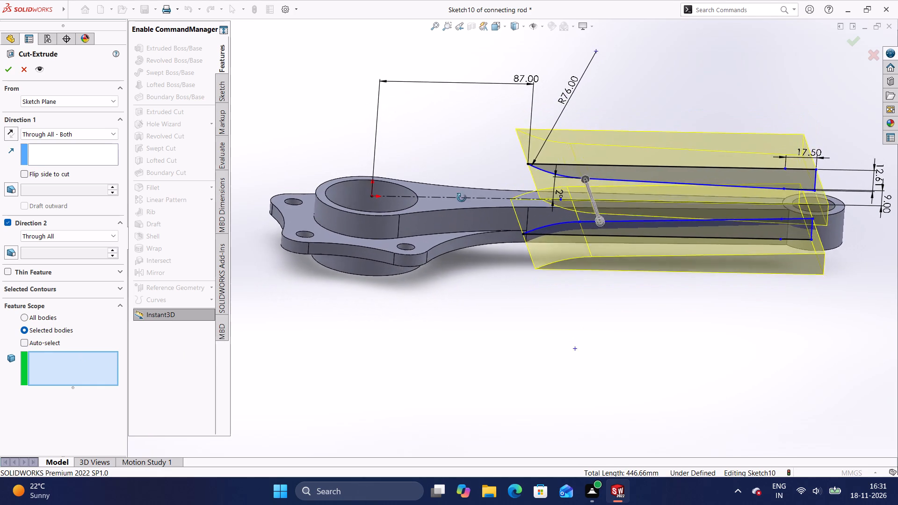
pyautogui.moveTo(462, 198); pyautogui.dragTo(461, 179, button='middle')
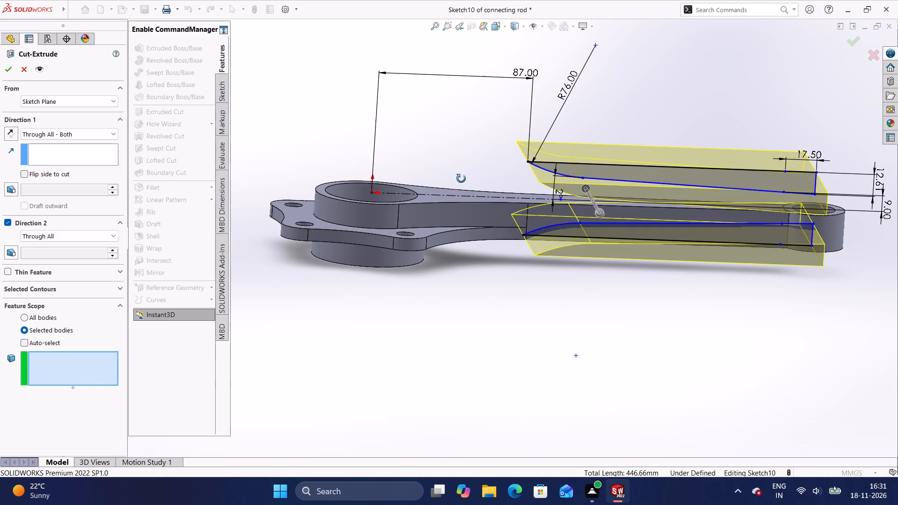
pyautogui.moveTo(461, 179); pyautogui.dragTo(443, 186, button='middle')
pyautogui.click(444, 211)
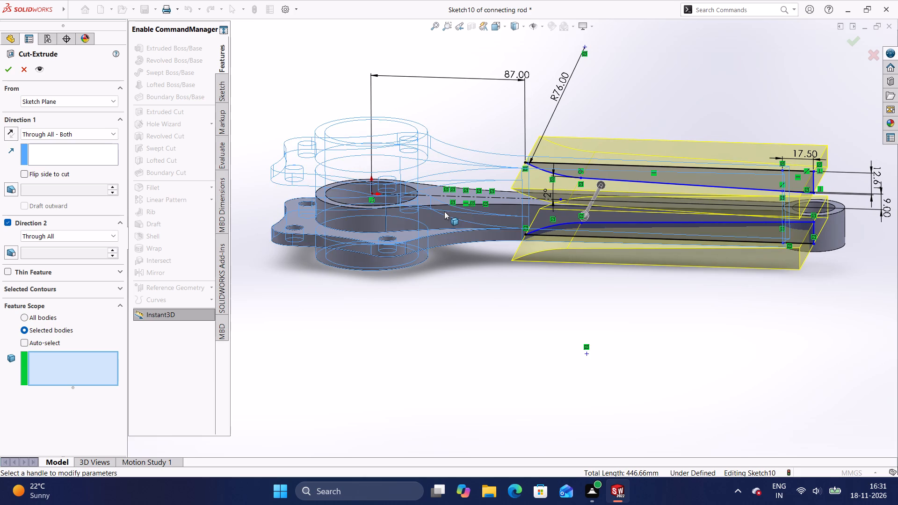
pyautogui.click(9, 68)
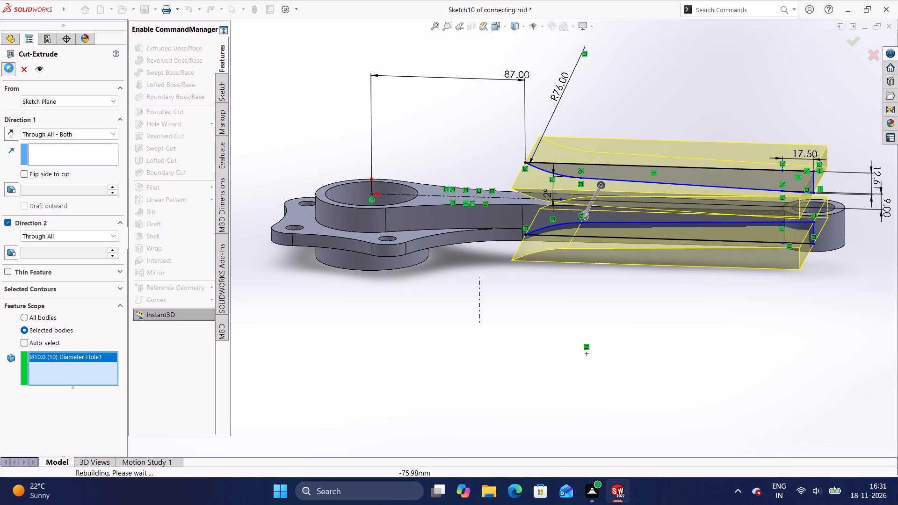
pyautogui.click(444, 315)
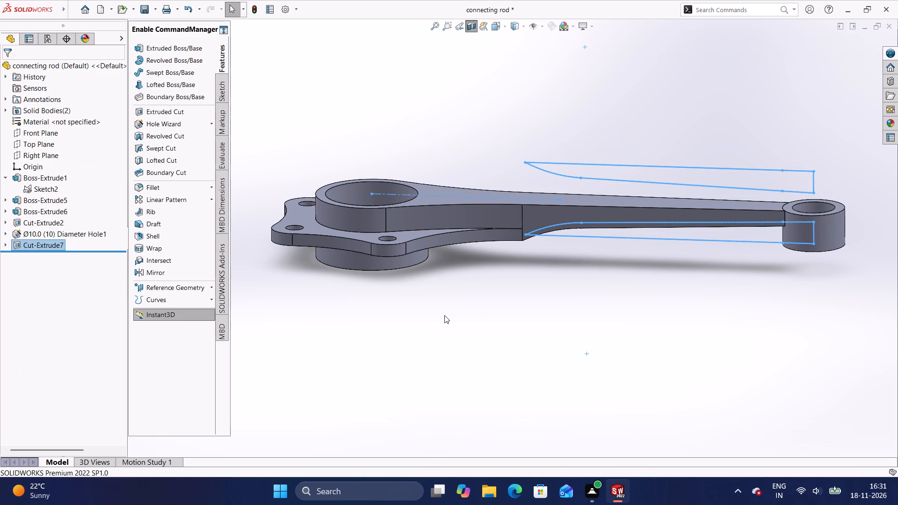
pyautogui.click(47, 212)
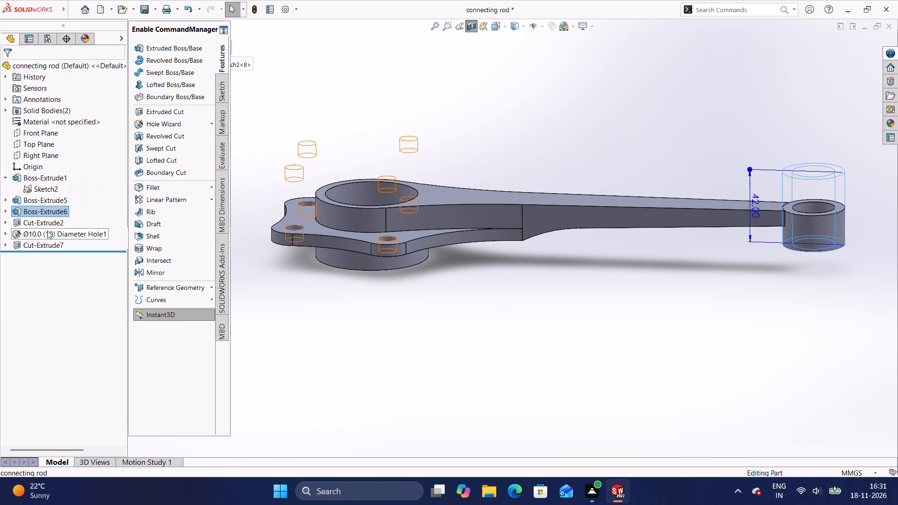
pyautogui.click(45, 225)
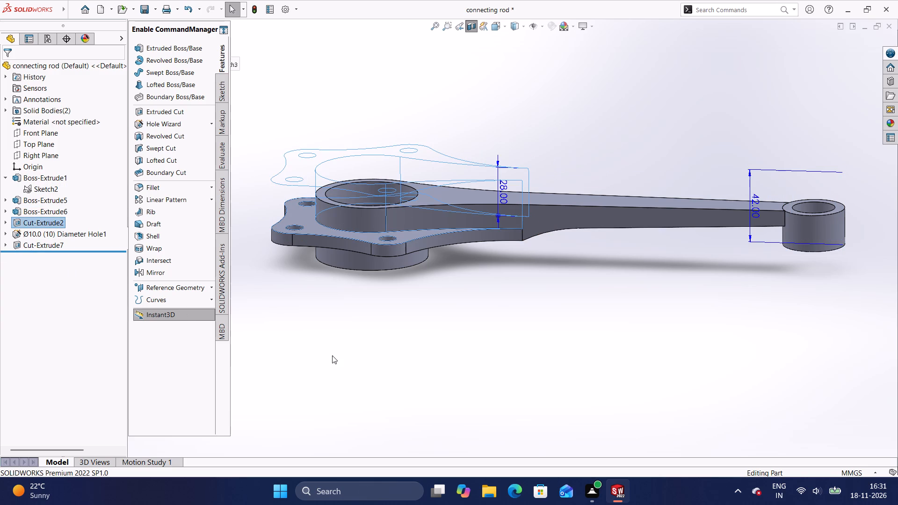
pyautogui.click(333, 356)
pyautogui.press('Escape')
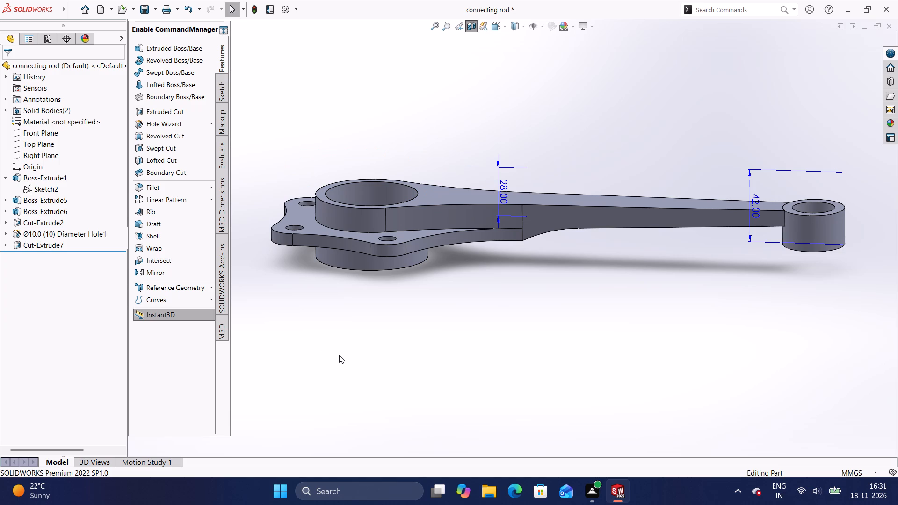
# Undo the arm cut, the profile mirror, and the 12.61 and 17.50 mm dimensions in Sketch10.
pyautogui.hotkey('ctrl', 'z')
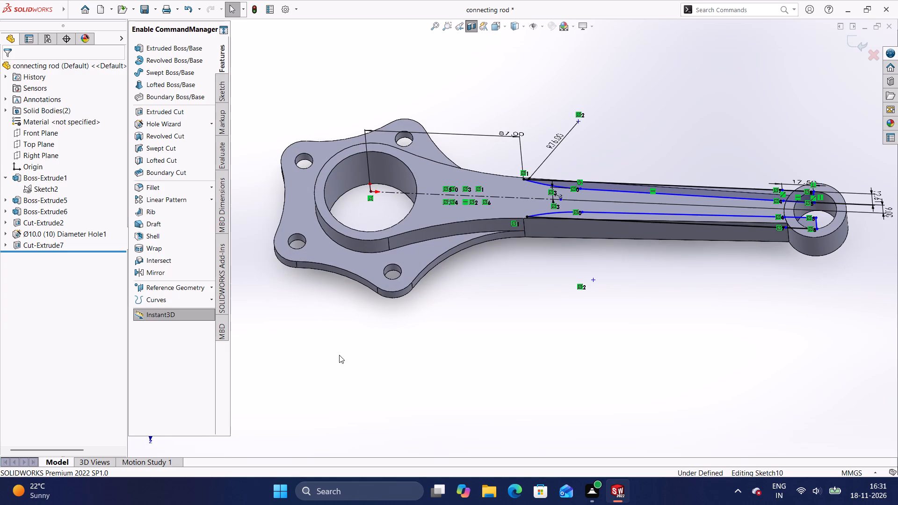
pyautogui.hotkey('ctrl', 'z')
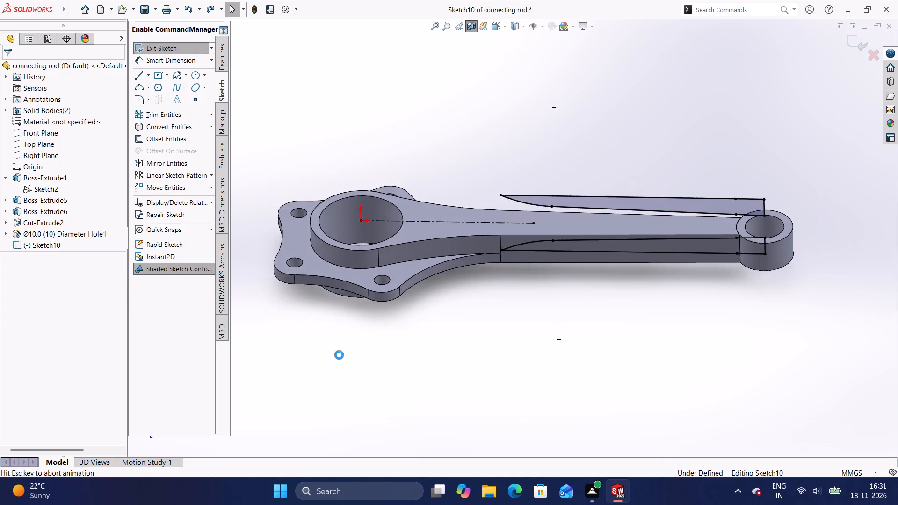
pyautogui.hotkey('ctrl', 'z')
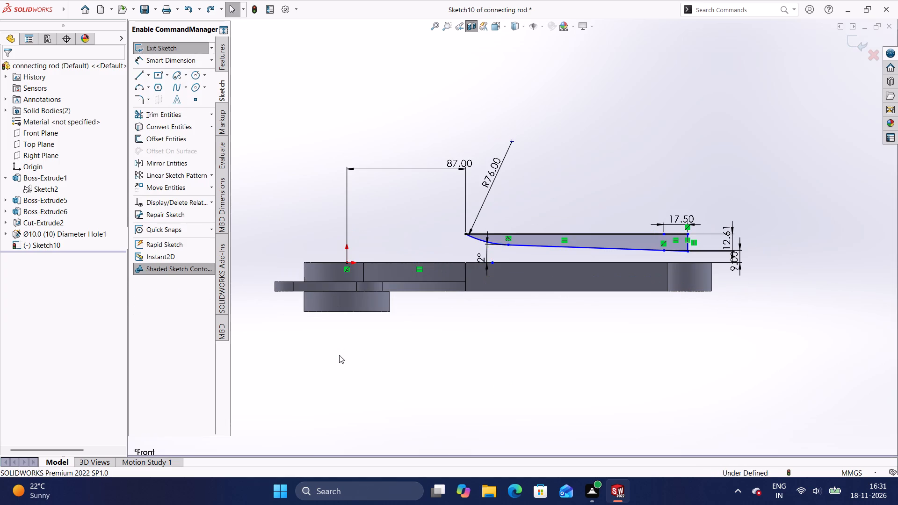
pyautogui.hotkey('ctrl', 'z')
pyautogui.hotkey('ctrl', 'z')
pyautogui.hotkey('ctrl', 'z')
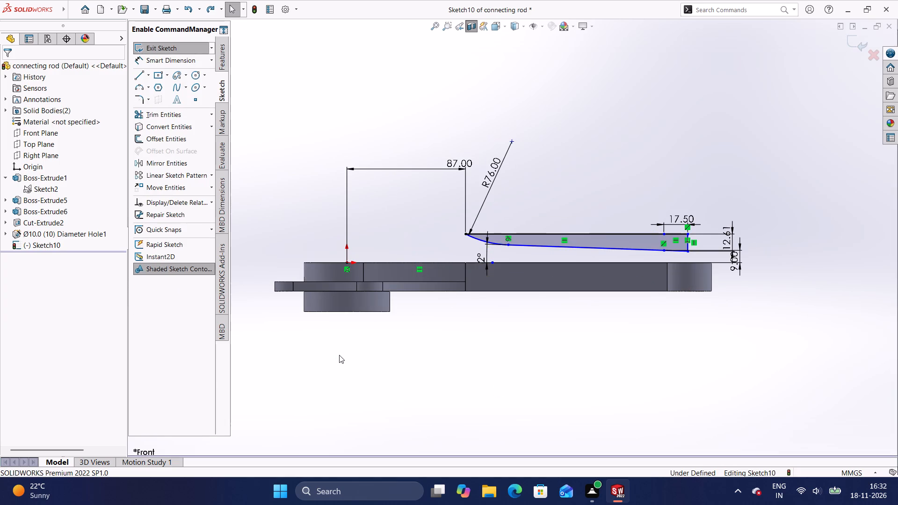
pyautogui.hotkey('ctrl', 'z')
pyautogui.hotkey('ctrl', 'z')
pyautogui.hotkey('ctrl', 'z')
pyautogui.hotkey('ctrl', 'z')
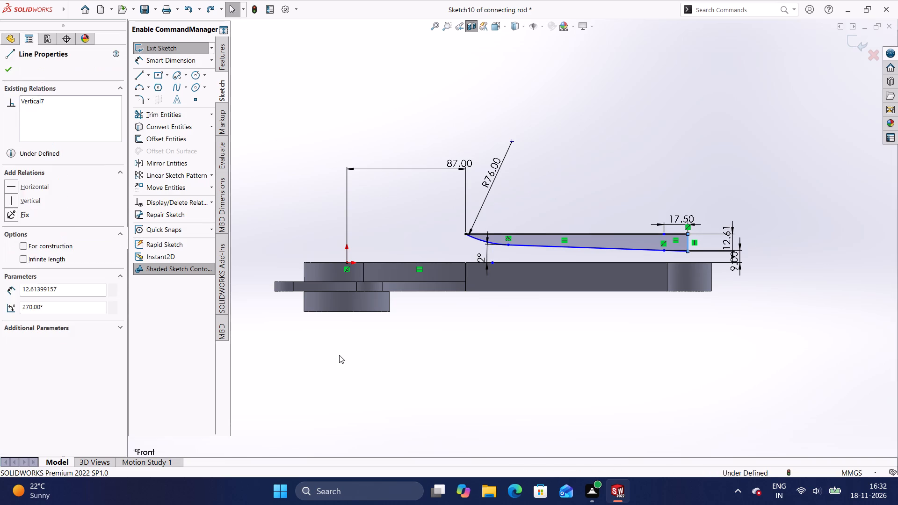
pyautogui.hotkey('ctrl', 'z')
pyautogui.hotkey('ctrl', 'z')
pyautogui.hotkey('ctrl', 'z')
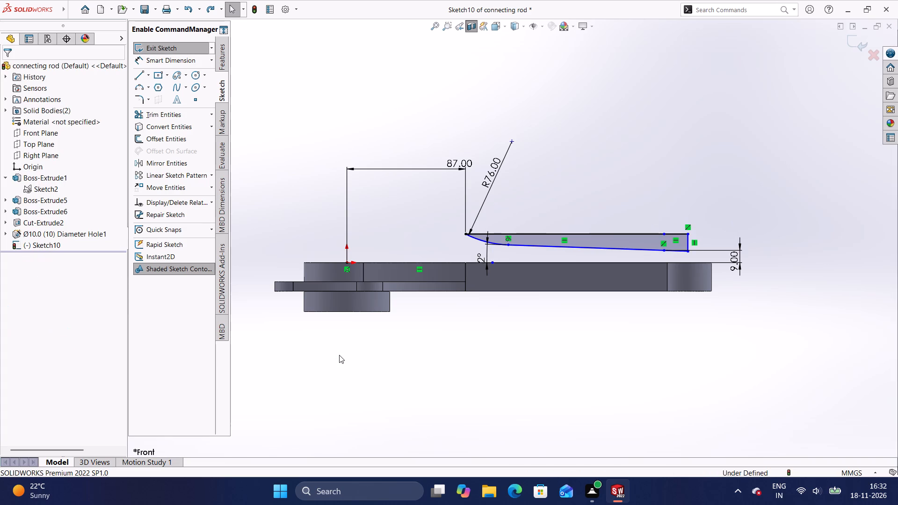
# Turn off the section view to show the complete connecting rod around Sketch10.
pyautogui.click(474, 24)
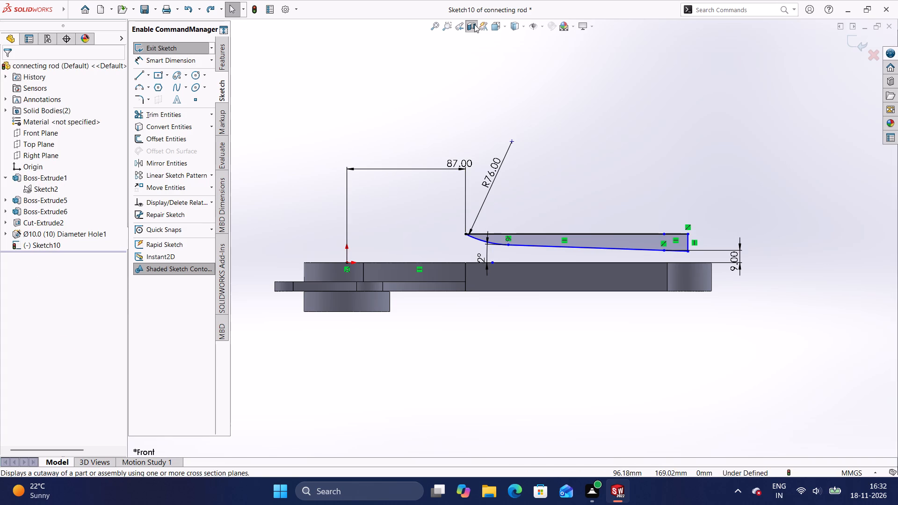
pyautogui.moveTo(546, 194); pyautogui.dragTo(512, 291, button='middle')
pyautogui.scroll(-1, 546, 194)
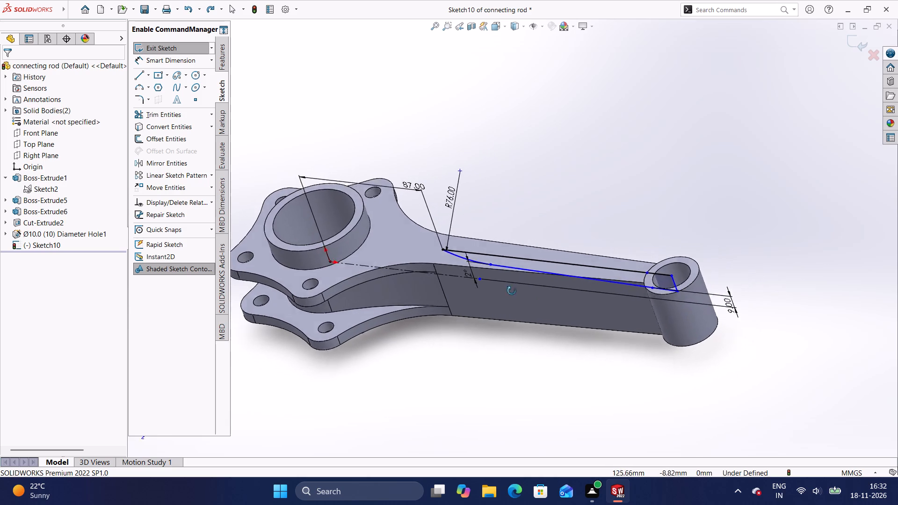
pyautogui.moveTo(512, 291); pyautogui.dragTo(584, 225, button='middle')
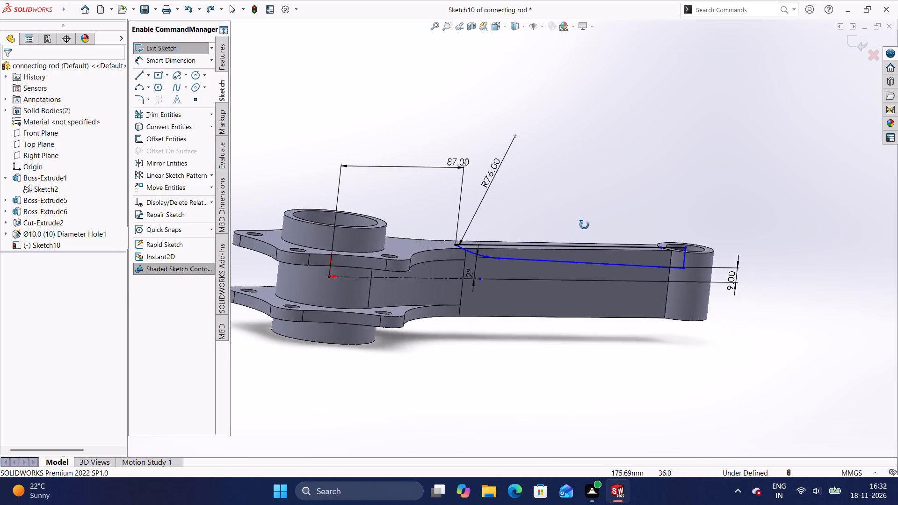
pyautogui.moveTo(584, 225); pyautogui.dragTo(590, 255, button='middle')
pyautogui.scroll(1, 590, 255)
pyautogui.moveTo(363, 413); pyautogui.dragTo(362, 412, button='middle')
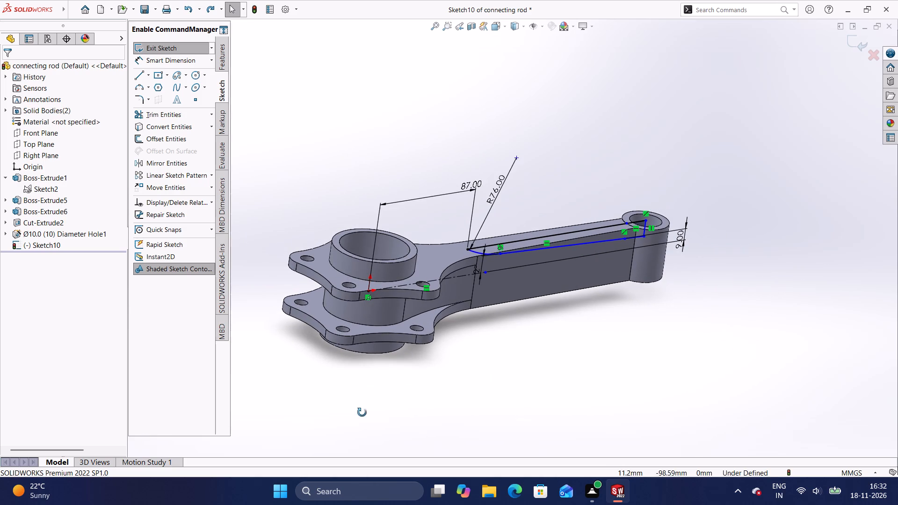
pyautogui.moveTo(362, 412); pyautogui.dragTo(303, 372, button='middle')
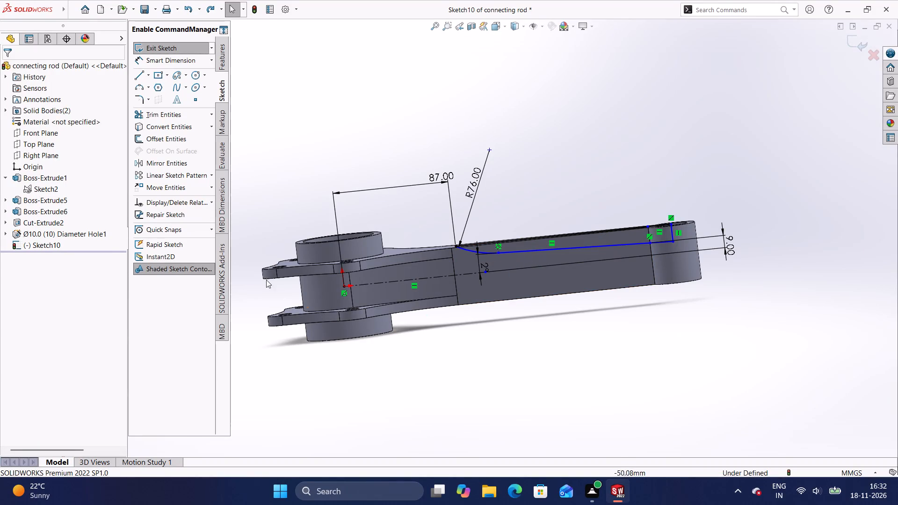
# Mirror the closed tapered profile's five lines and arc about Sketch10's horizontal centerline, keeping the original as a copy.
pyautogui.click(180, 161)
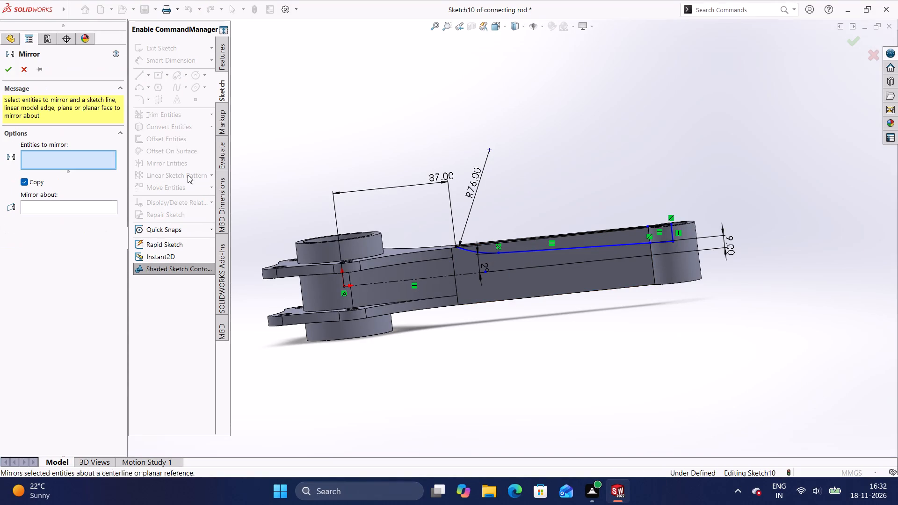
pyautogui.click(519, 252)
pyautogui.click(488, 252)
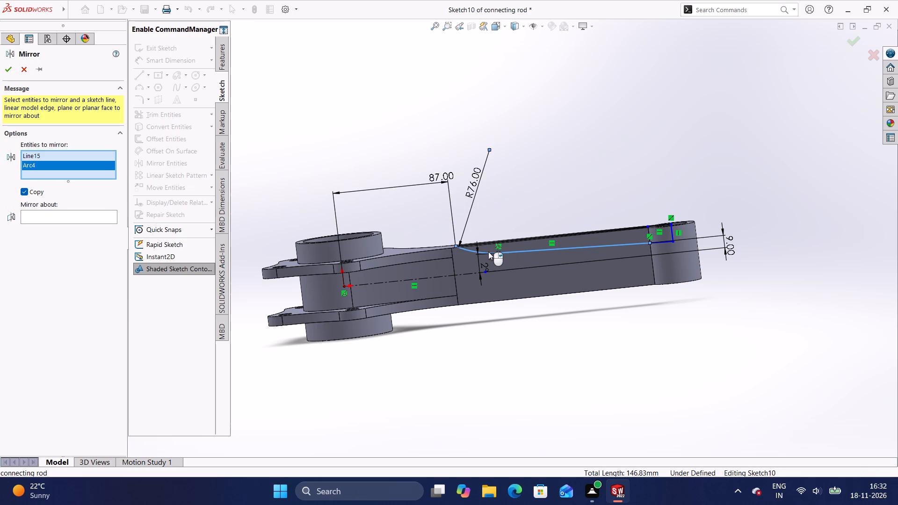
pyautogui.click(486, 241)
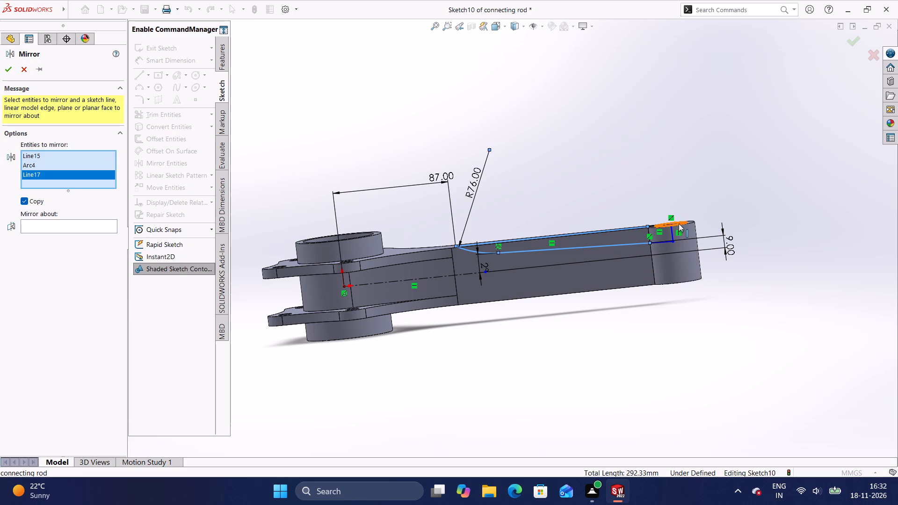
pyautogui.click(672, 232)
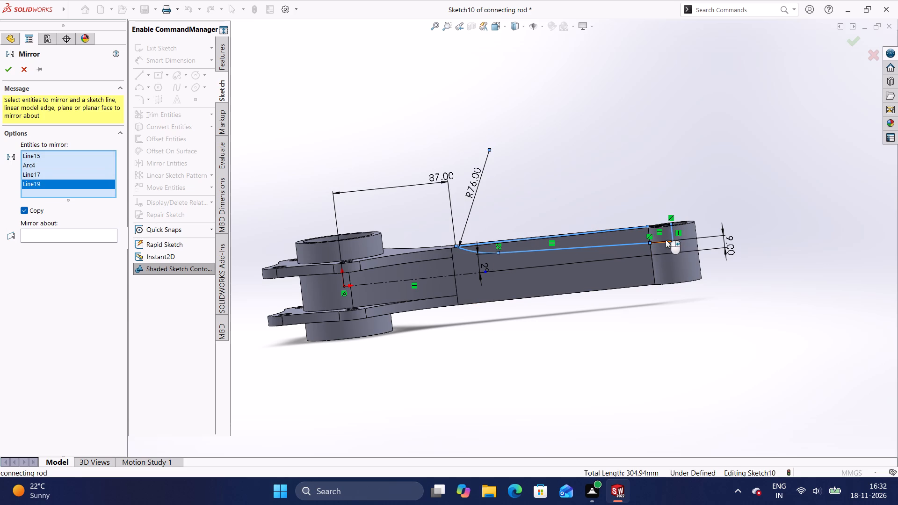
pyautogui.click(665, 240)
pyautogui.click(656, 224)
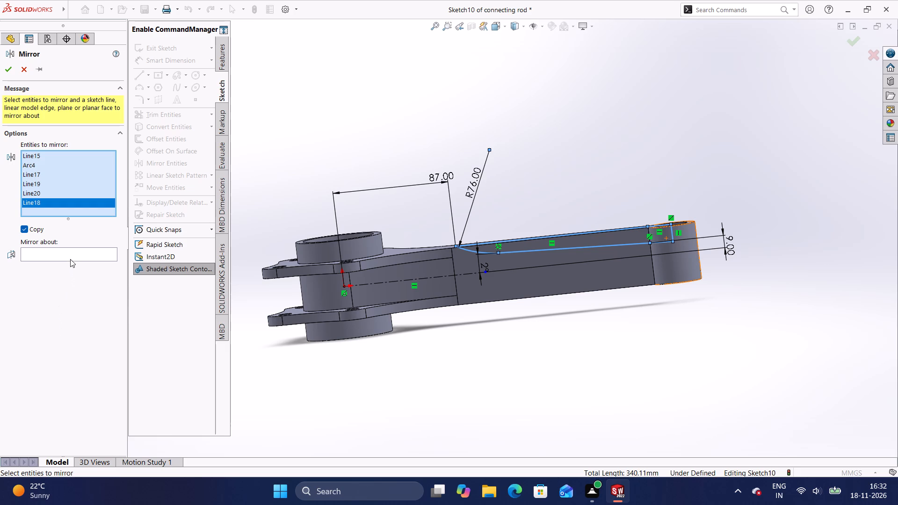
pyautogui.click(69, 254)
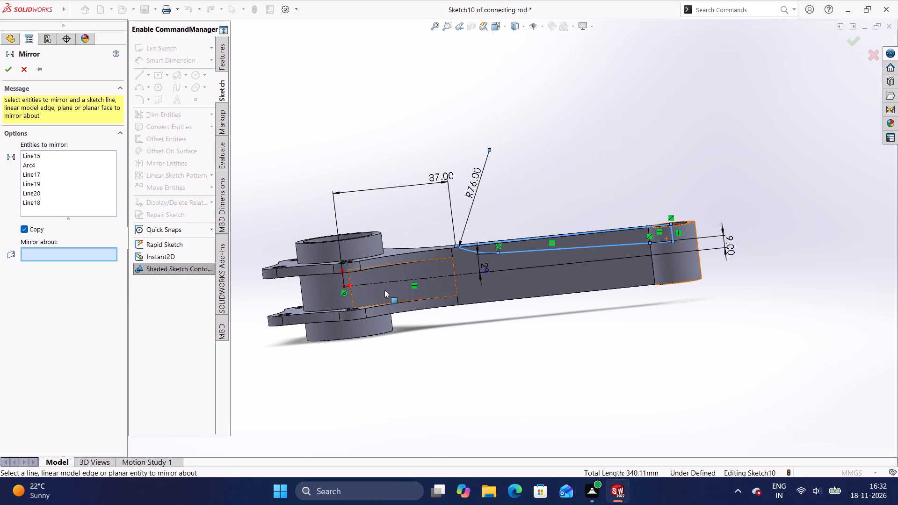
pyautogui.click(383, 282)
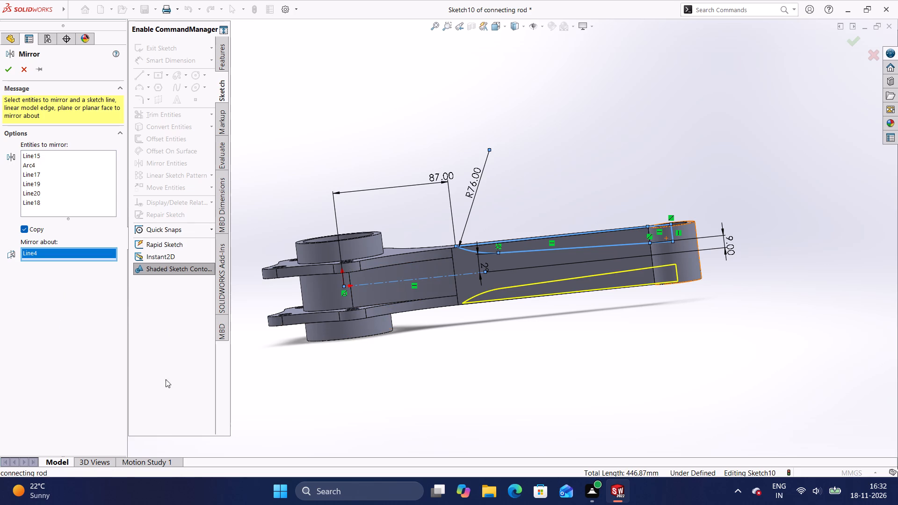
pyautogui.click(11, 65)
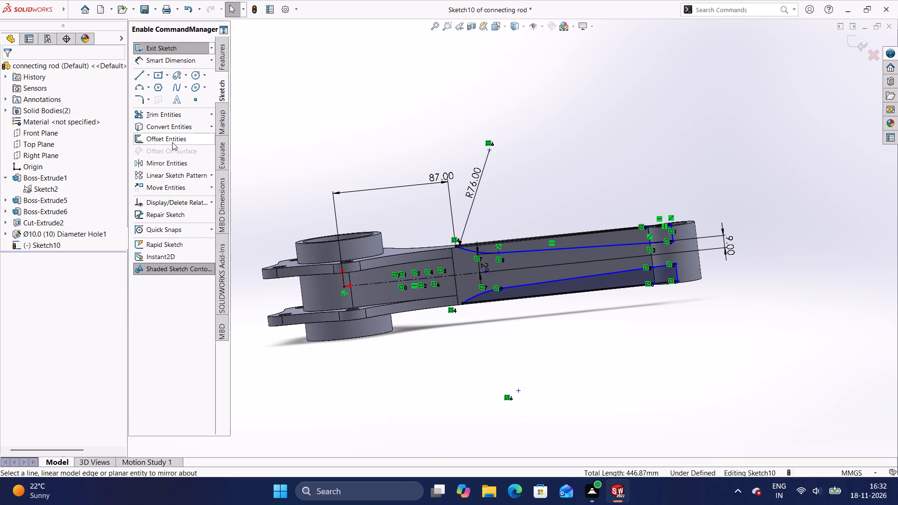
# Cut the arm with both tapered Sketch10 profiles, Through All - Both, limiting the feature scope to the body Ø10.0 (10) Diameter Hole1.
pyautogui.click(222, 63)
pyautogui.click(178, 114)
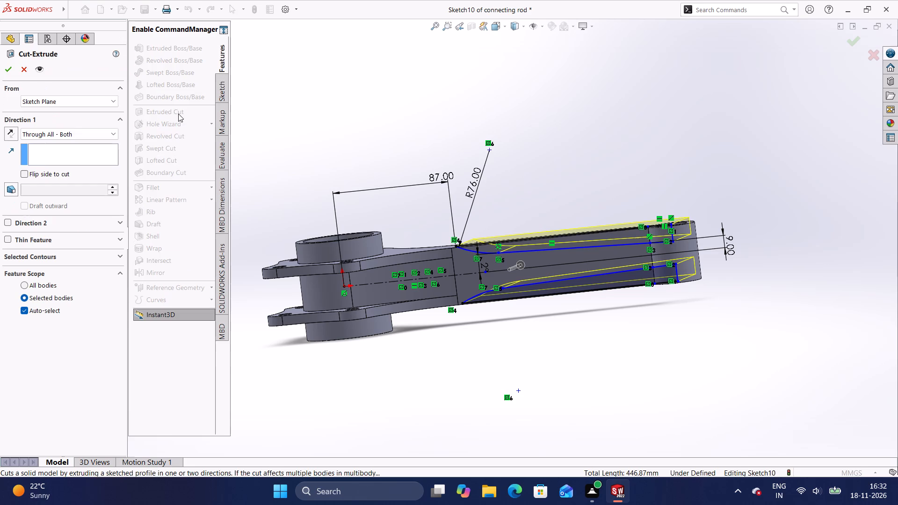
pyautogui.click(55, 138)
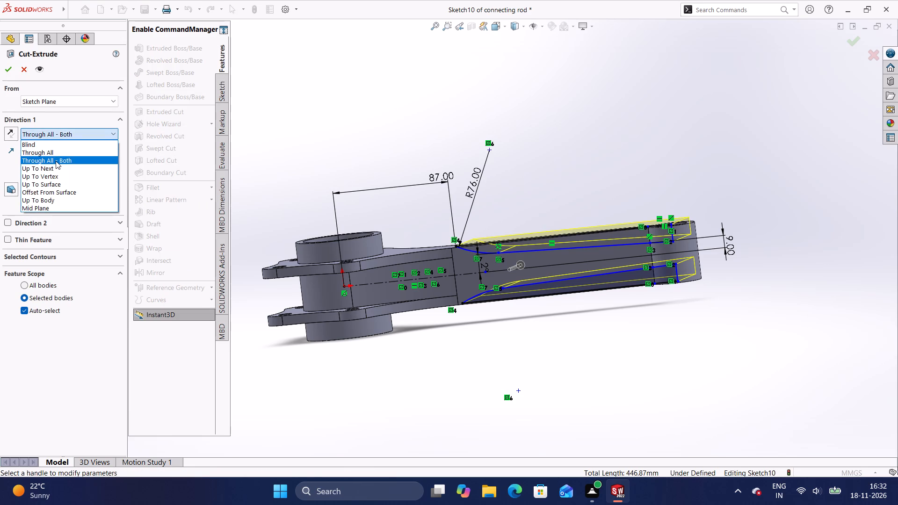
pyautogui.click(56, 161)
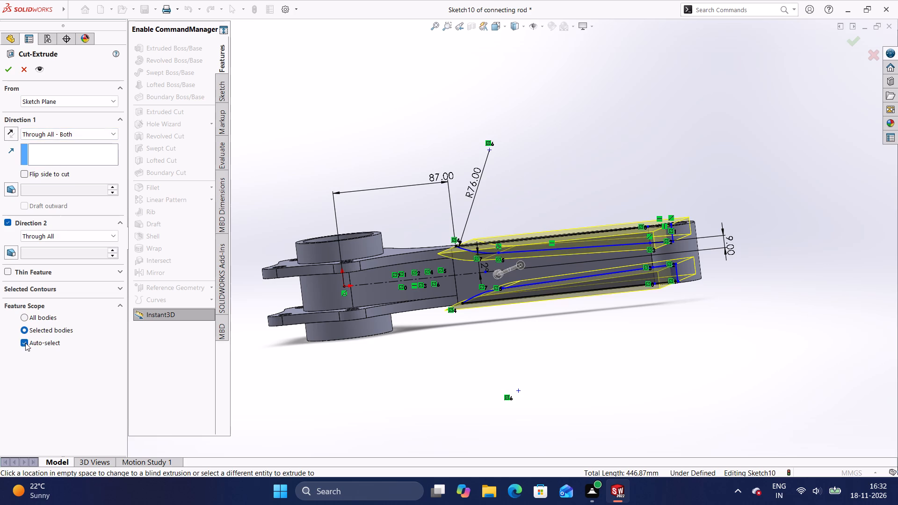
pyautogui.click(25, 343)
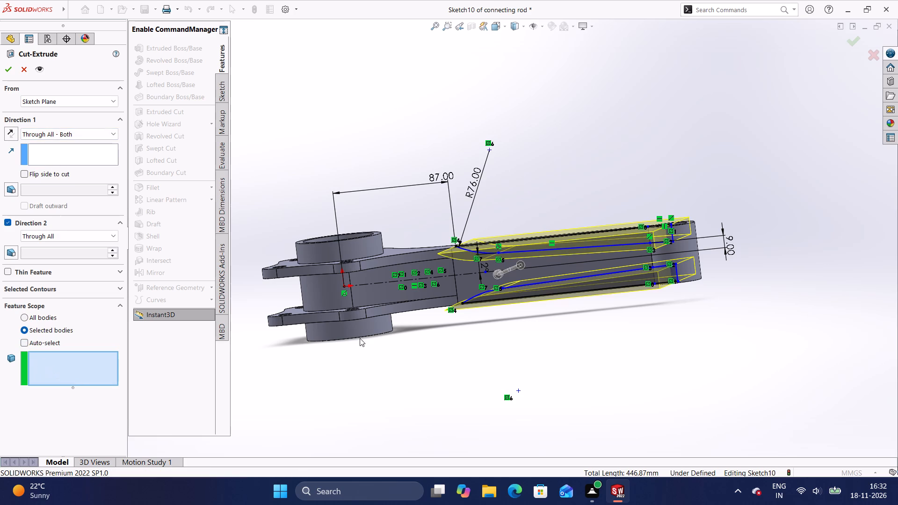
pyautogui.click(384, 278)
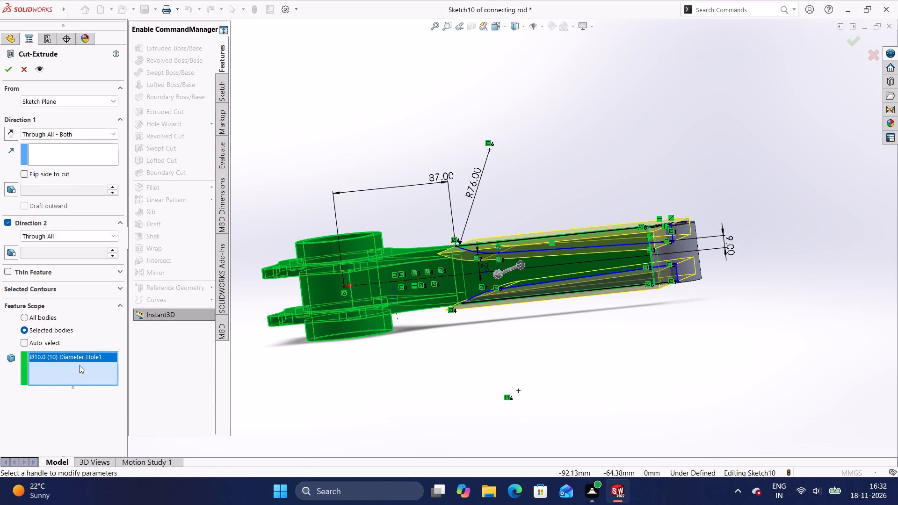
pyautogui.click(7, 70)
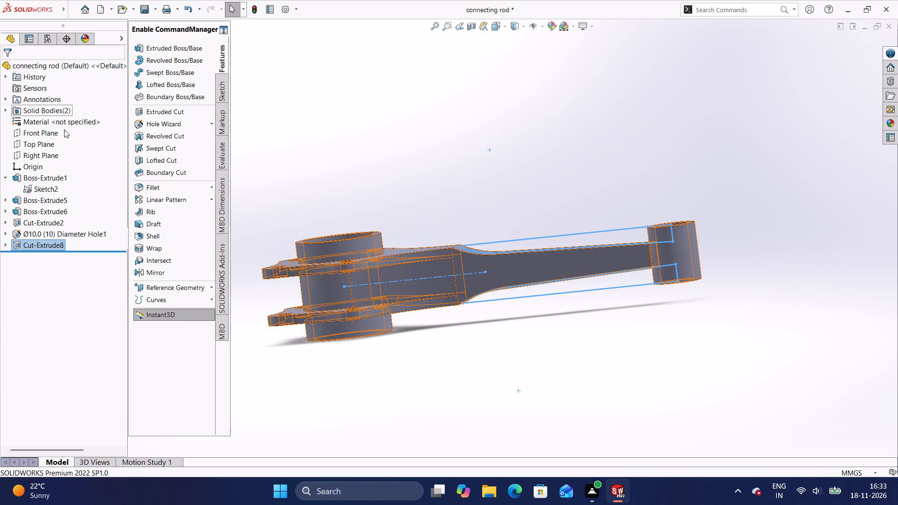
pyautogui.click(348, 391)
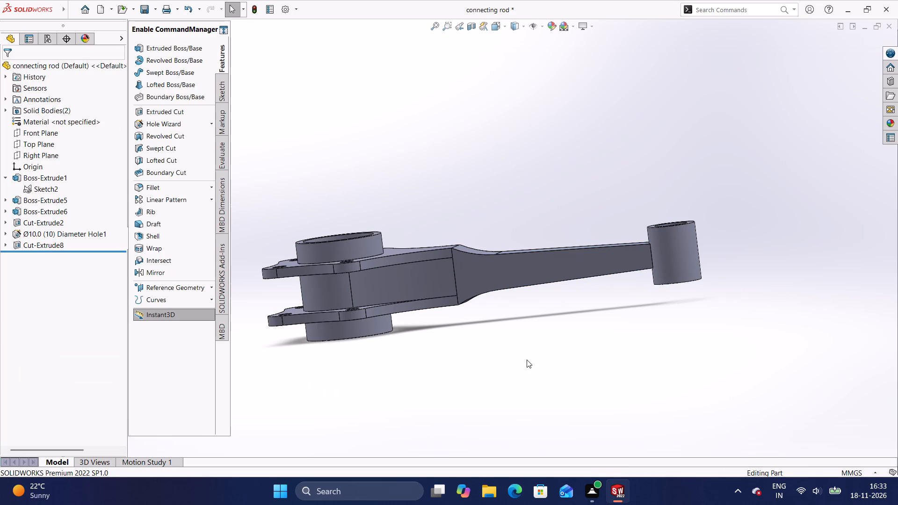
# Examine the tapered arm and both rod ends from all sides, including a straight-on side view.
pyautogui.moveTo(529, 334); pyautogui.dragTo(521, 411, button='middle')
pyautogui.scroll(-1, 529, 344)
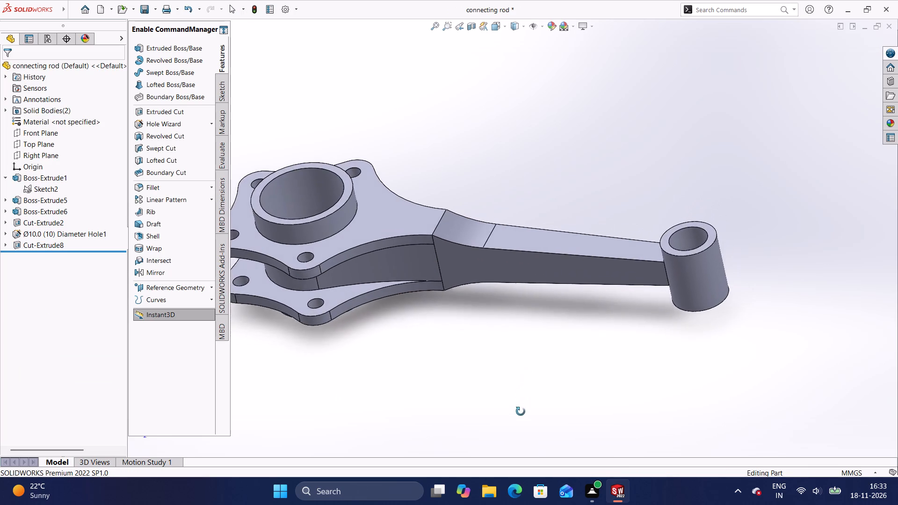
pyautogui.moveTo(521, 411); pyautogui.dragTo(776, 254, button='middle')
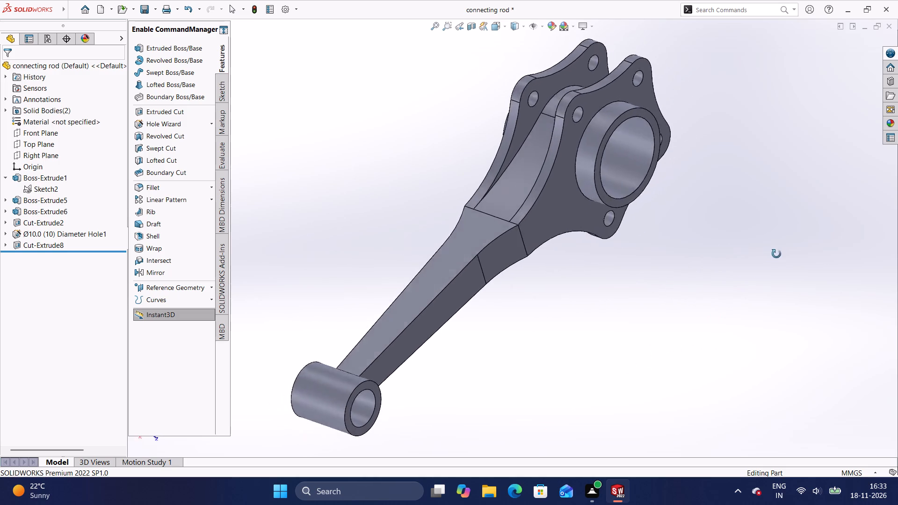
pyautogui.moveTo(776, 254); pyautogui.dragTo(456, 413, button='middle')
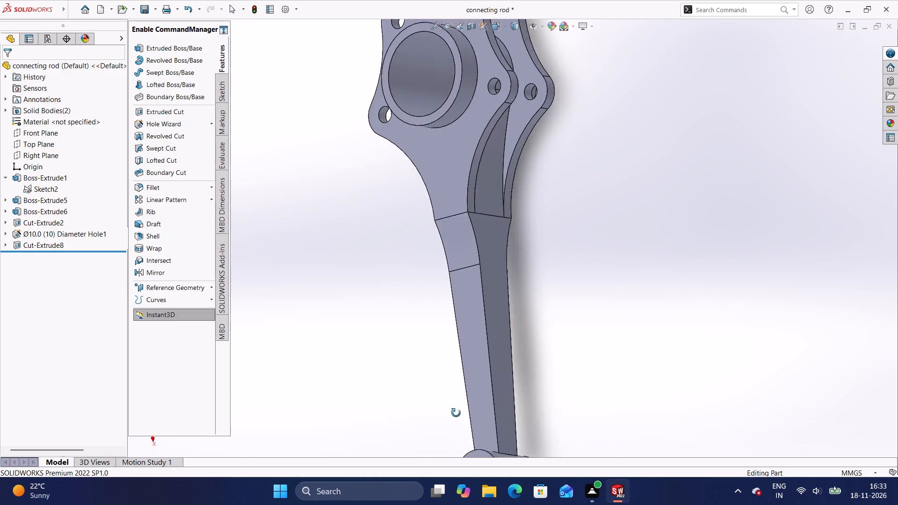
pyautogui.moveTo(456, 413); pyautogui.dragTo(453, 382, button='middle')
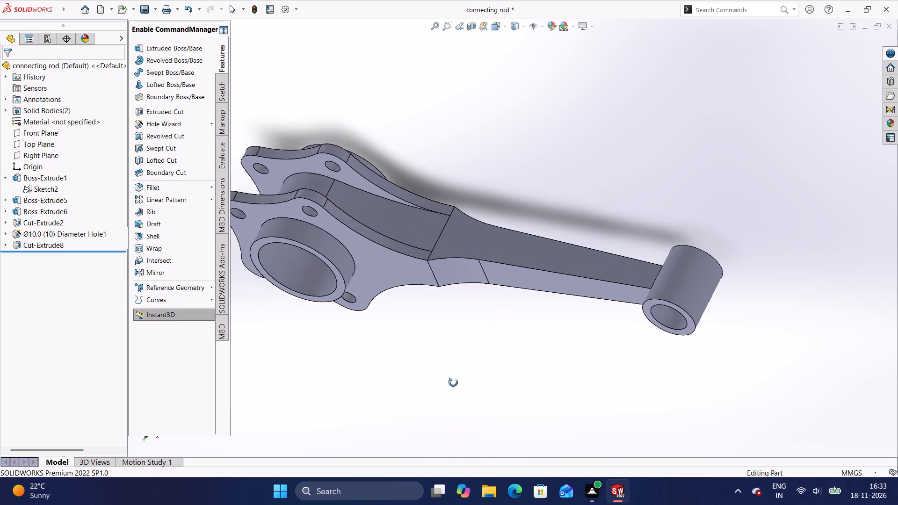
pyautogui.moveTo(453, 382); pyautogui.dragTo(482, 287, button='middle')
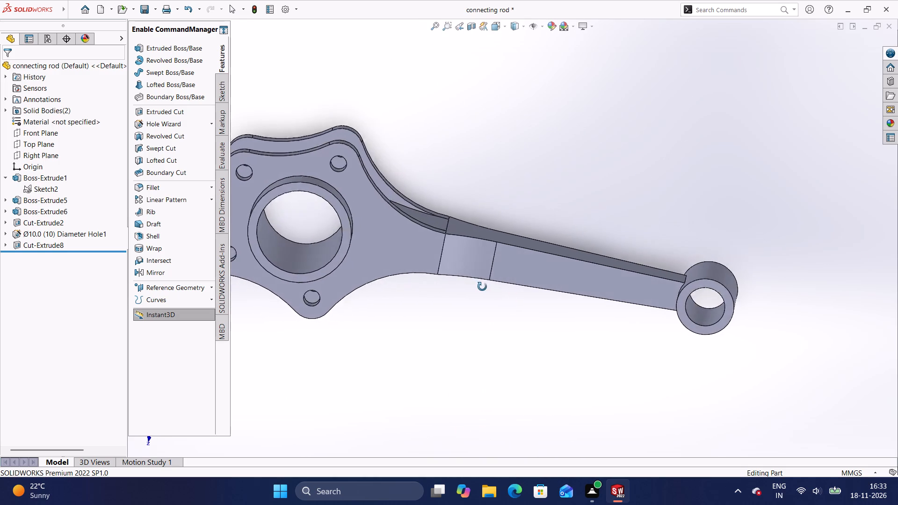
pyautogui.moveTo(482, 287); pyautogui.dragTo(479, 346, button='middle')
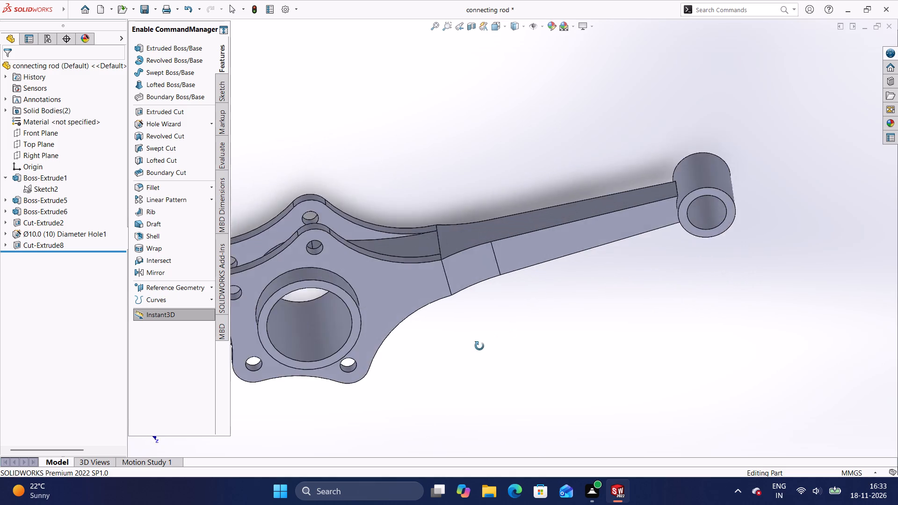
pyautogui.moveTo(479, 346); pyautogui.dragTo(455, 344, button='middle')
pyautogui.moveTo(455, 344); pyautogui.dragTo(498, 409, button='middle')
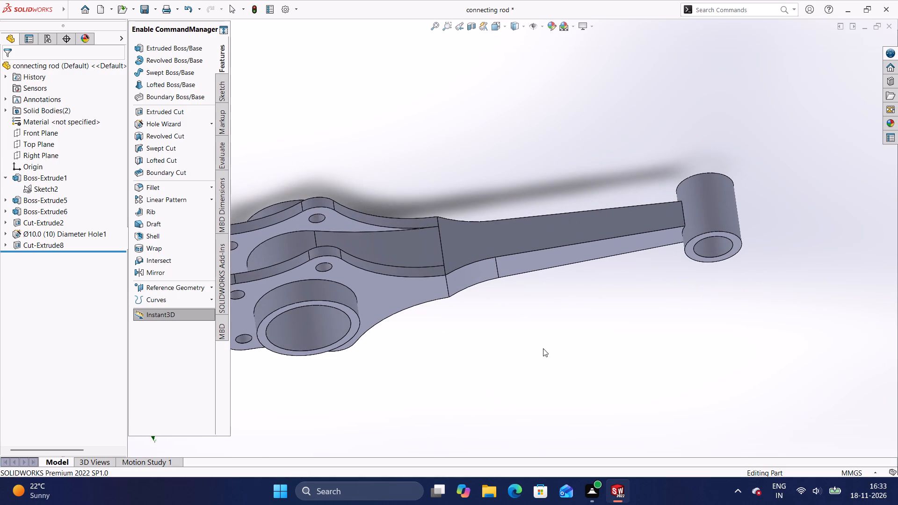
pyautogui.moveTo(515, 332); pyautogui.dragTo(522, 374, button='middle')
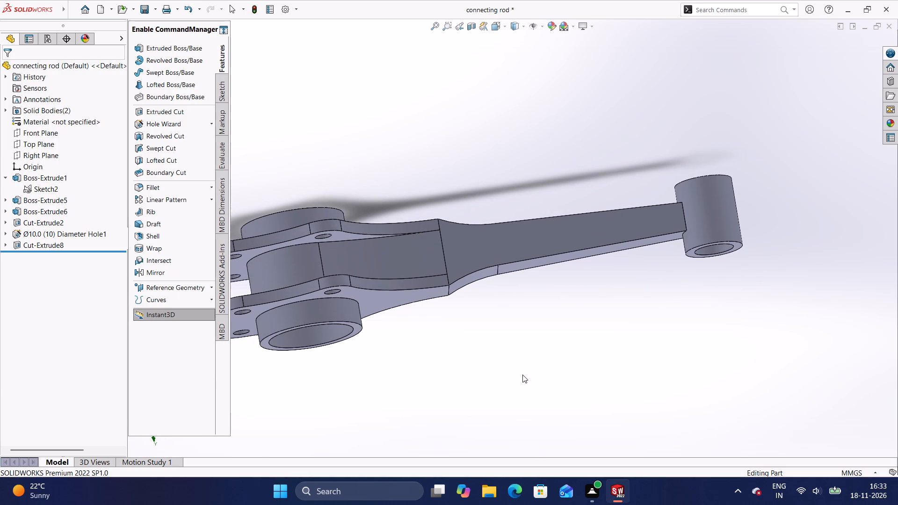
pyautogui.moveTo(545, 336); pyautogui.dragTo(552, 375, button='middle')
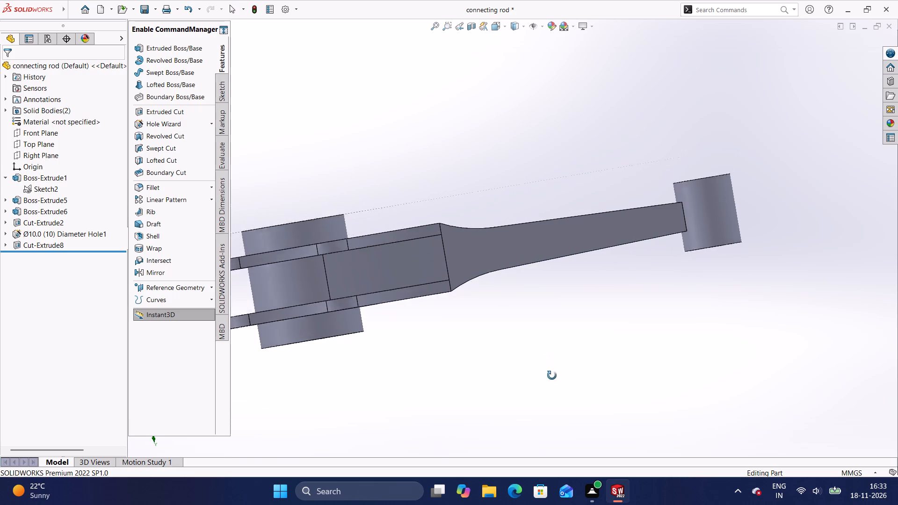
pyautogui.moveTo(552, 375); pyautogui.dragTo(553, 391, button='middle')
pyautogui.moveTo(668, 286); pyautogui.dragTo(680, 318, button='middle')
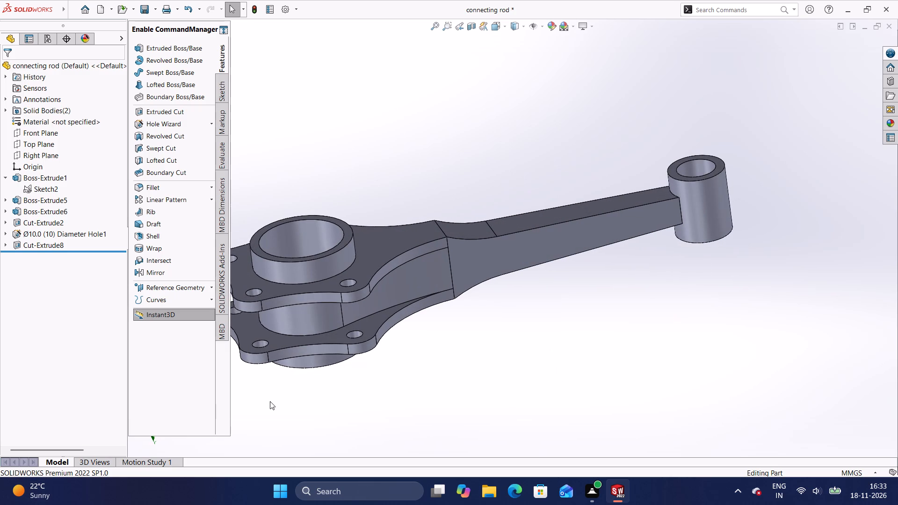
pyautogui.moveTo(271, 400); pyautogui.dragTo(253, 374, button='middle')
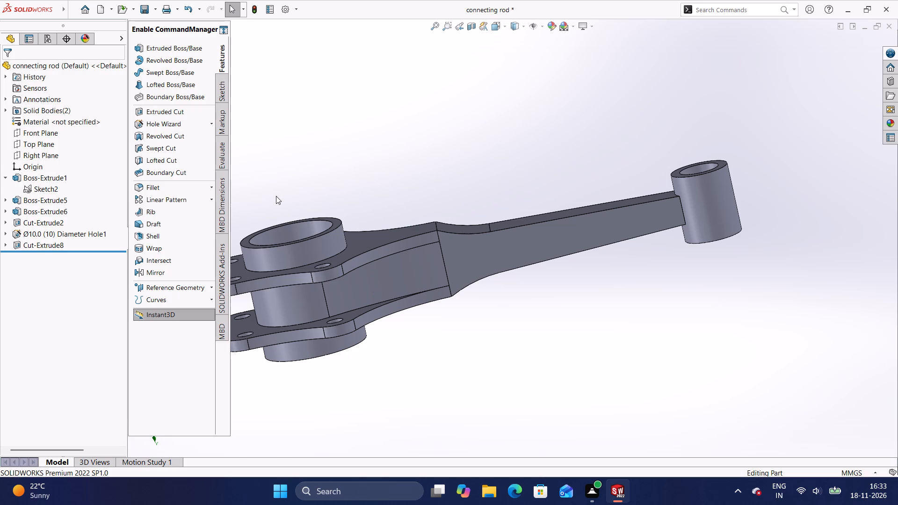
pyautogui.moveTo(276, 196); pyautogui.dragTo(629, 146, button='middle')
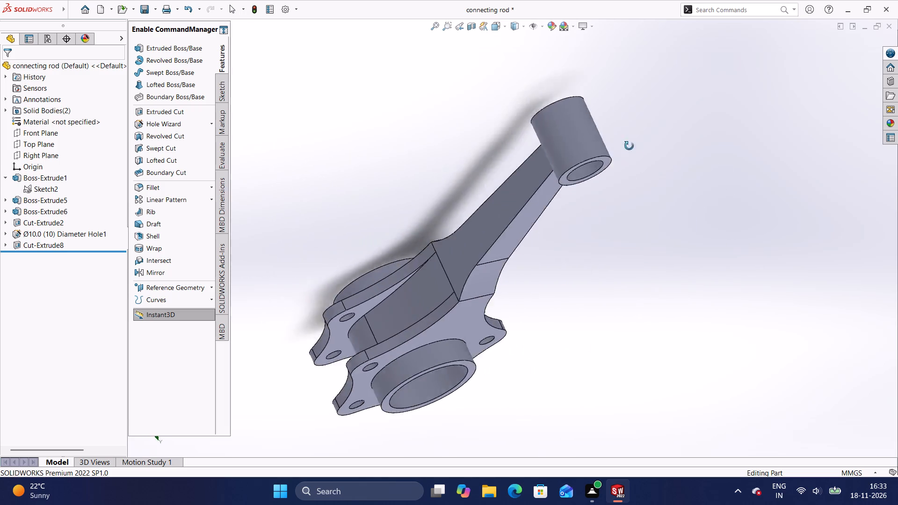
pyautogui.moveTo(629, 146); pyautogui.dragTo(702, 318, button='middle')
pyautogui.moveTo(670, 264); pyautogui.dragTo(710, 283, button='middle')
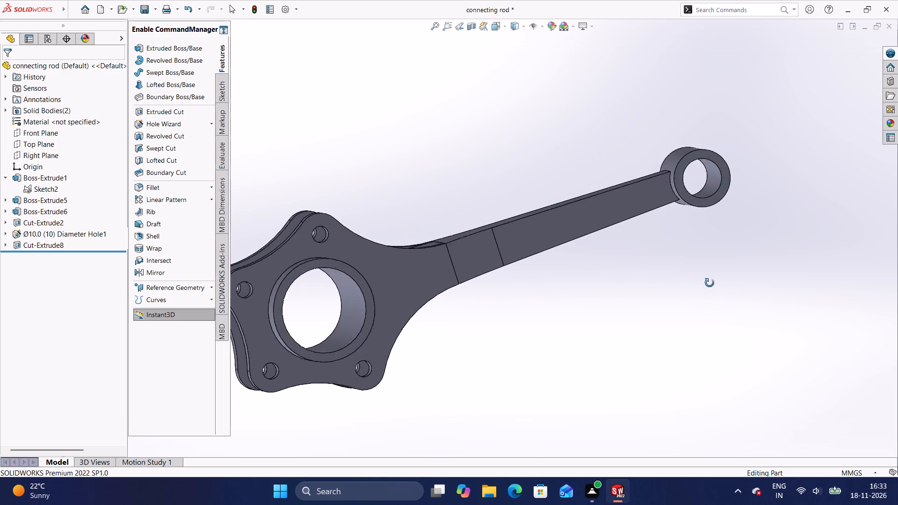
pyautogui.moveTo(710, 283); pyautogui.dragTo(737, 297, button='middle')
pyautogui.moveTo(269, 436); pyautogui.dragTo(258, 345, button='middle')
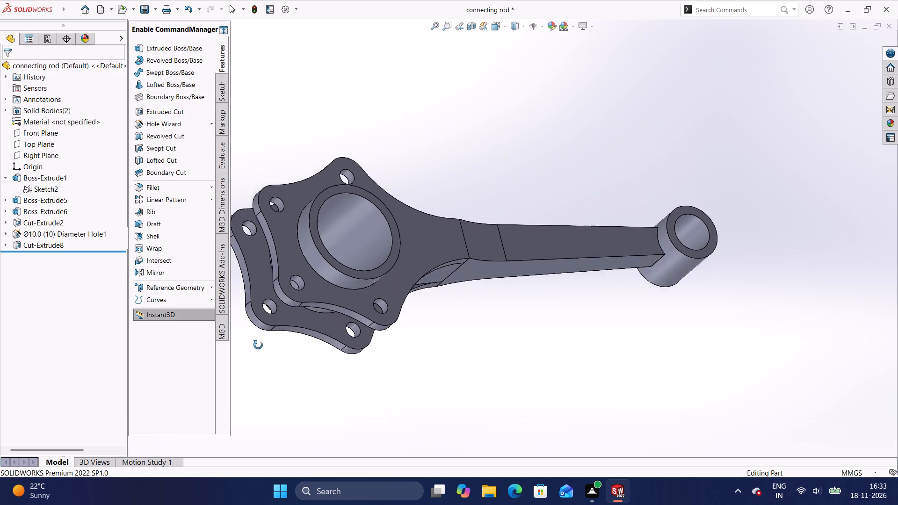
pyautogui.moveTo(258, 345); pyautogui.dragTo(234, 227, button='middle')
pyautogui.moveTo(640, 356); pyautogui.dragTo(638, 322, button='middle')
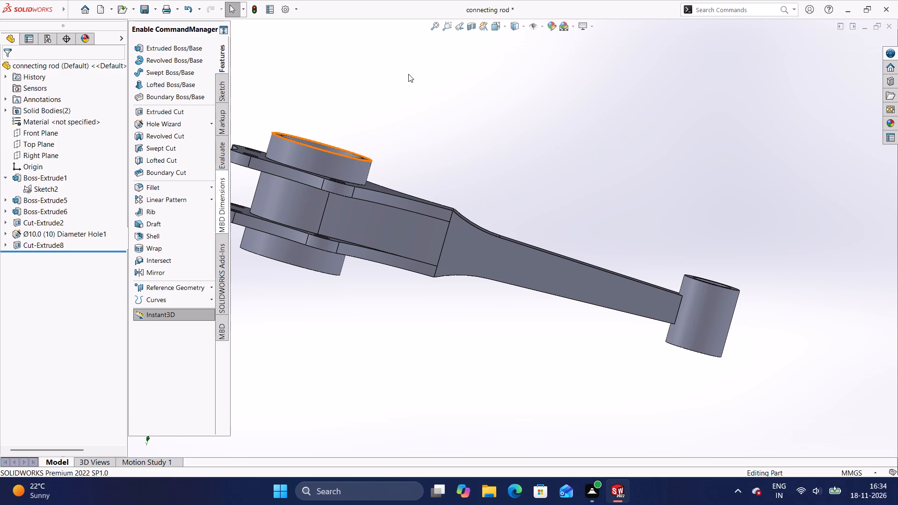
pyautogui.click(503, 25)
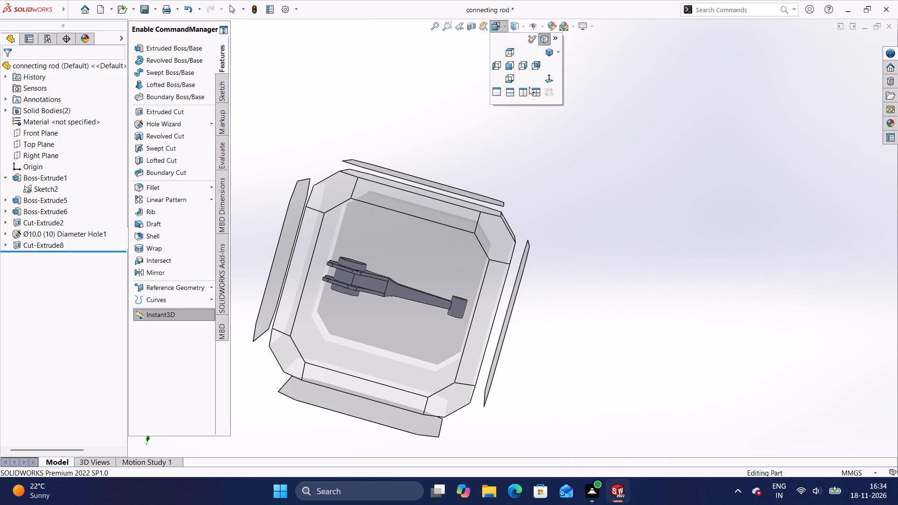
pyautogui.click(548, 81)
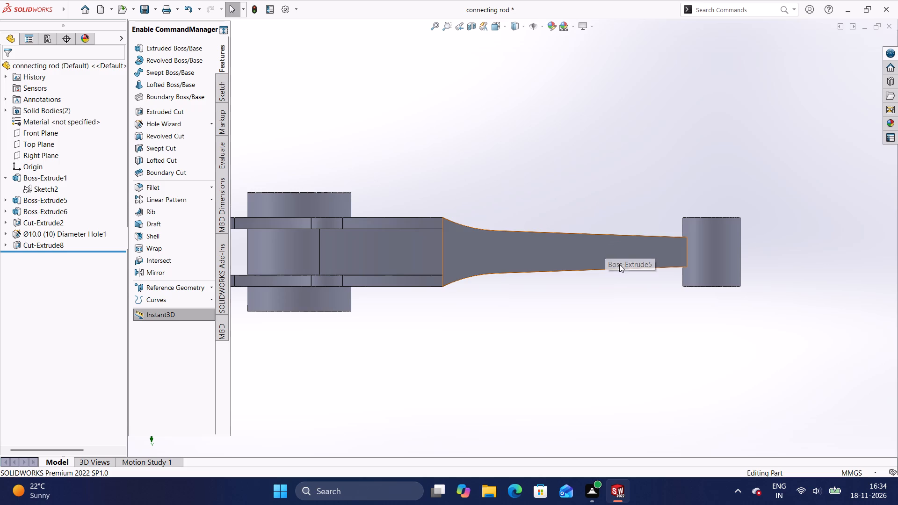
pyautogui.moveTo(637, 273); pyautogui.dragTo(595, 366, button='middle')
pyautogui.scroll(-1, 638, 286)
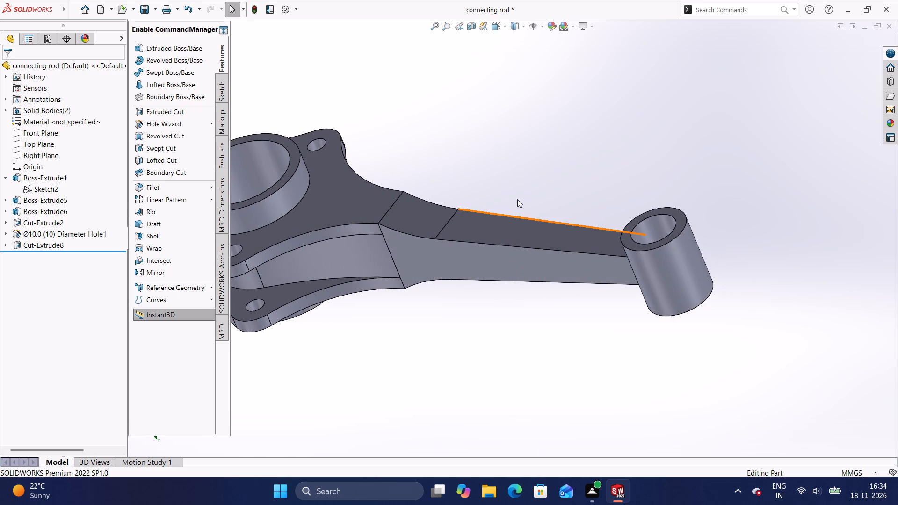
pyautogui.moveTo(541, 144); pyautogui.dragTo(561, 159, button='middle')
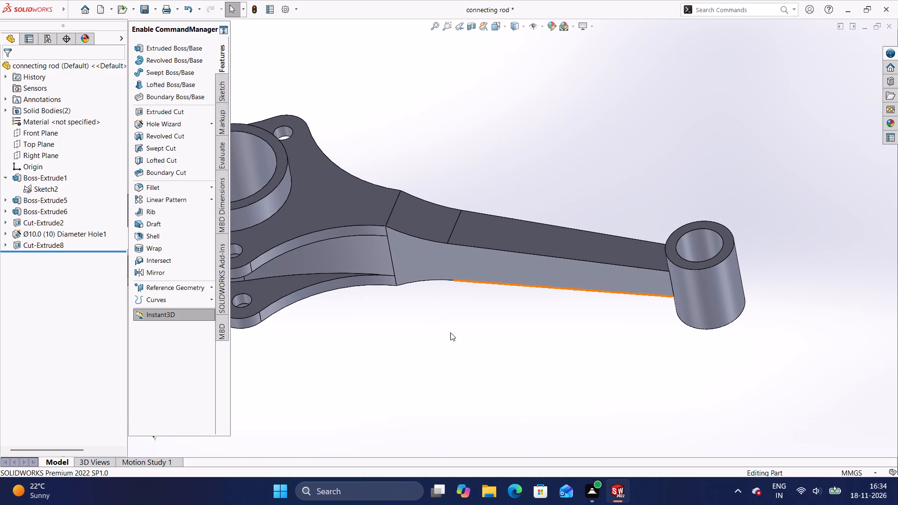
pyautogui.scroll(2, 458, 332)
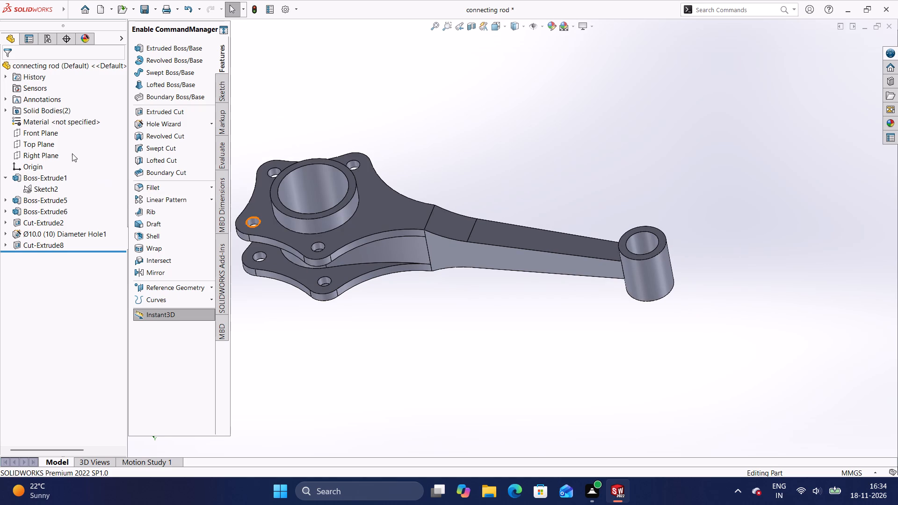
# Start a new sketch on the Top Plane.
pyautogui.click(51, 142)
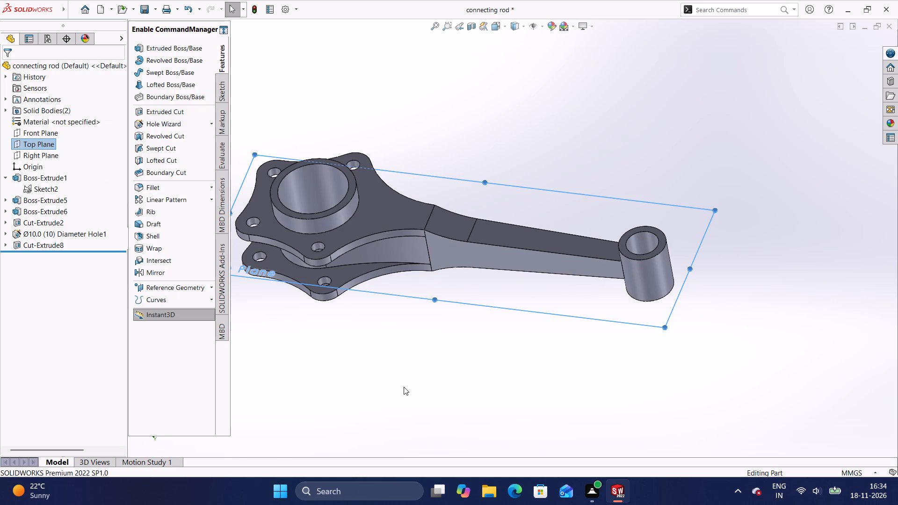
pyautogui.click(452, 431)
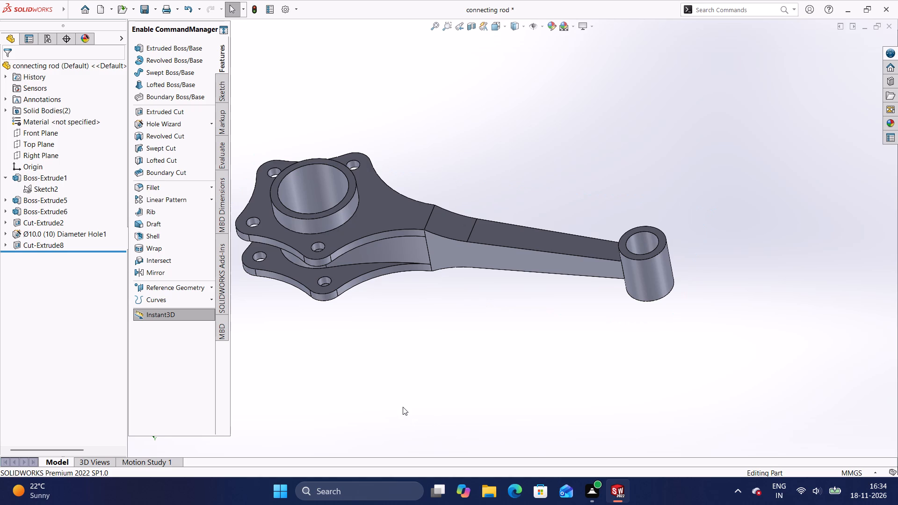
pyautogui.click(47, 143)
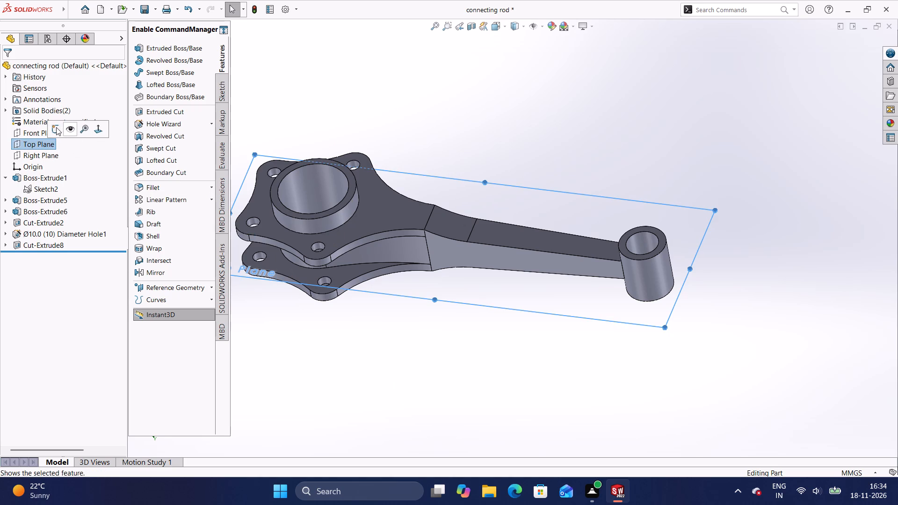
pyautogui.click(56, 127)
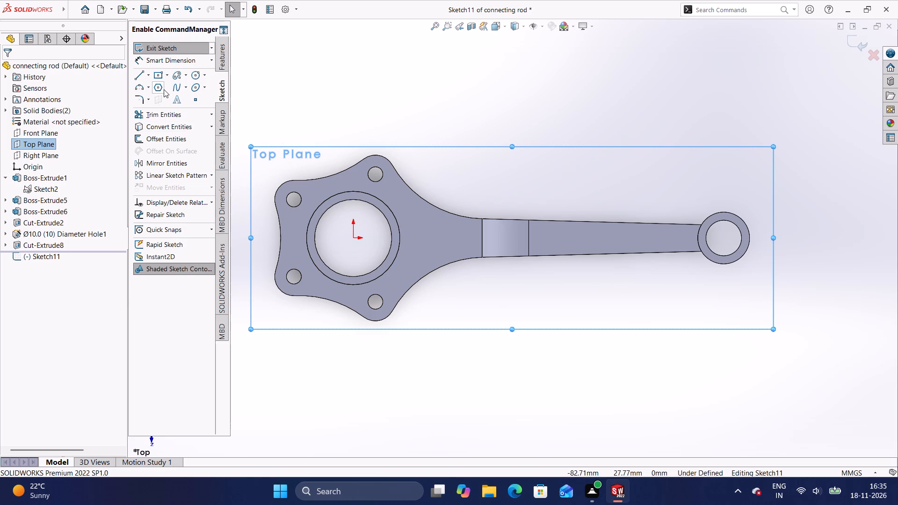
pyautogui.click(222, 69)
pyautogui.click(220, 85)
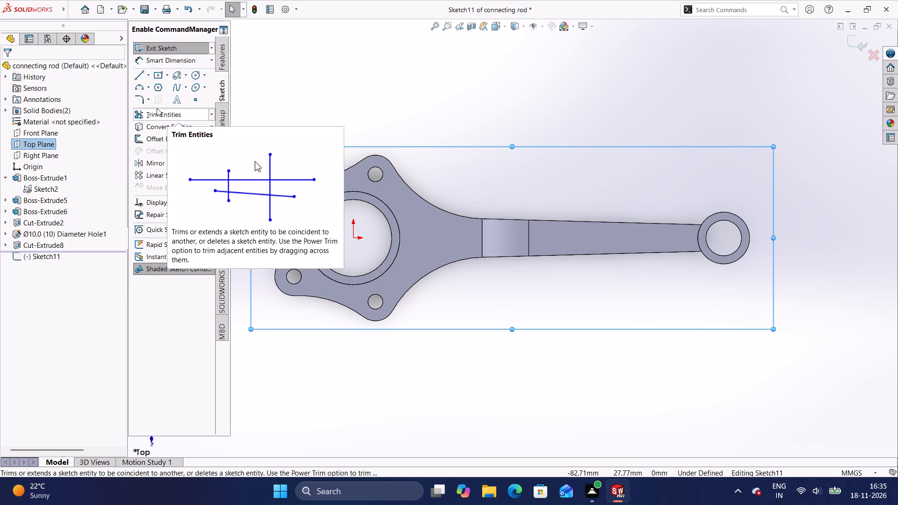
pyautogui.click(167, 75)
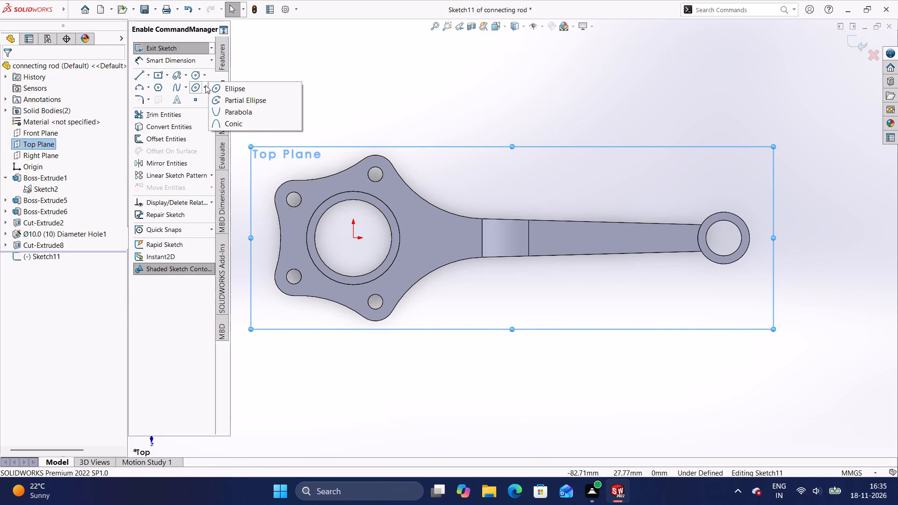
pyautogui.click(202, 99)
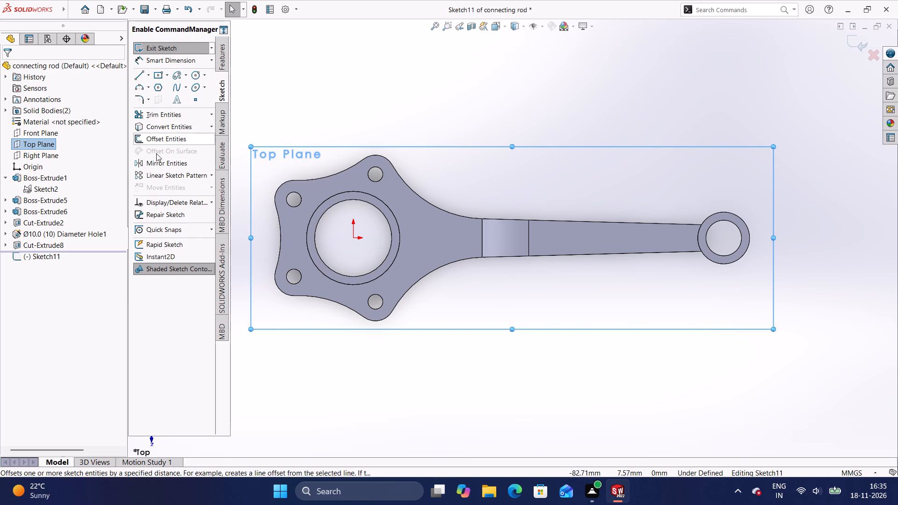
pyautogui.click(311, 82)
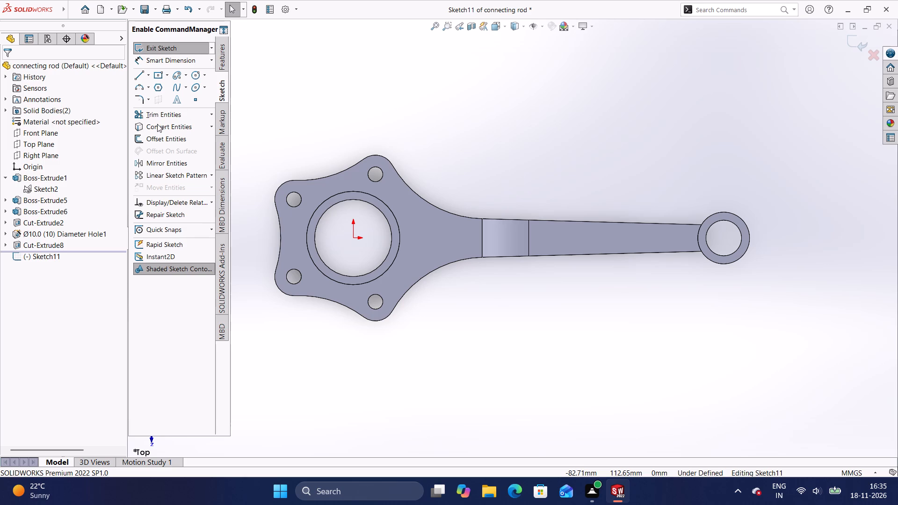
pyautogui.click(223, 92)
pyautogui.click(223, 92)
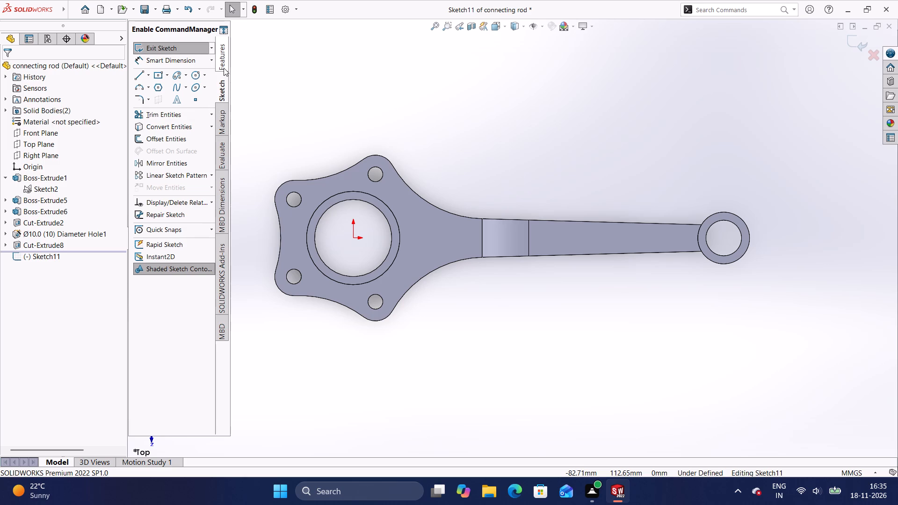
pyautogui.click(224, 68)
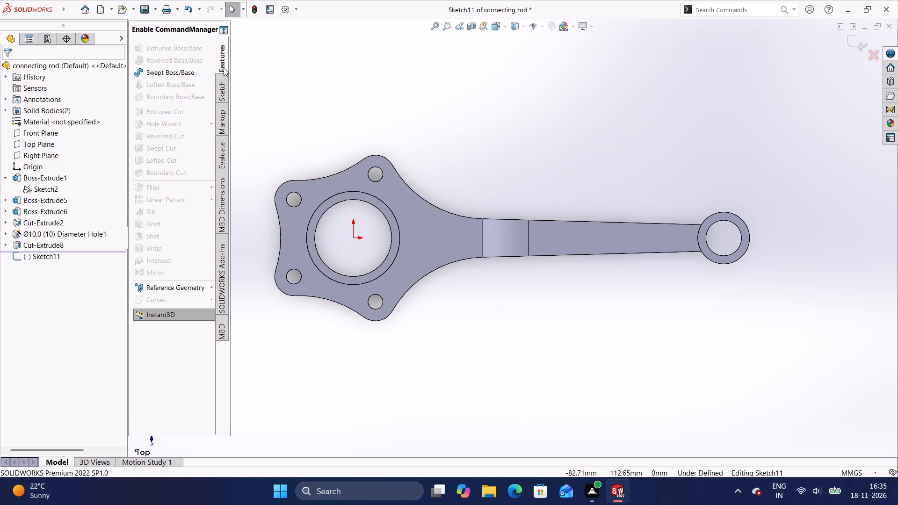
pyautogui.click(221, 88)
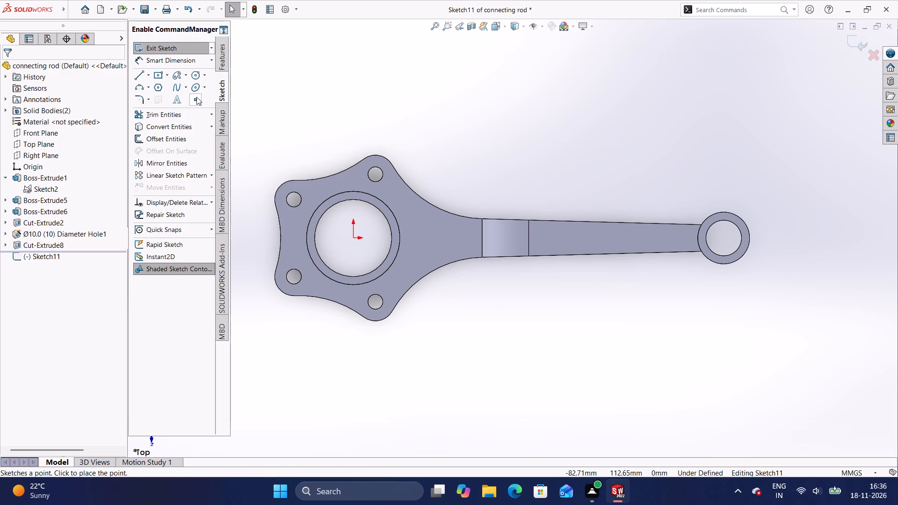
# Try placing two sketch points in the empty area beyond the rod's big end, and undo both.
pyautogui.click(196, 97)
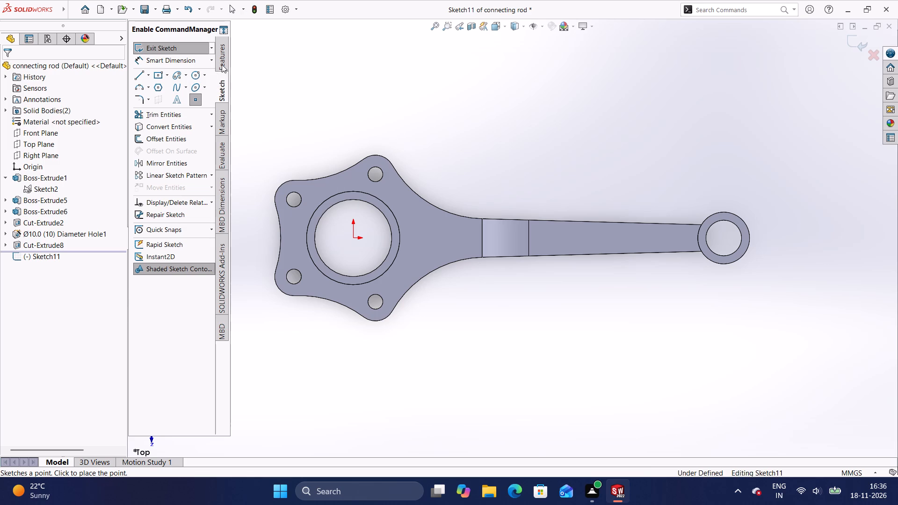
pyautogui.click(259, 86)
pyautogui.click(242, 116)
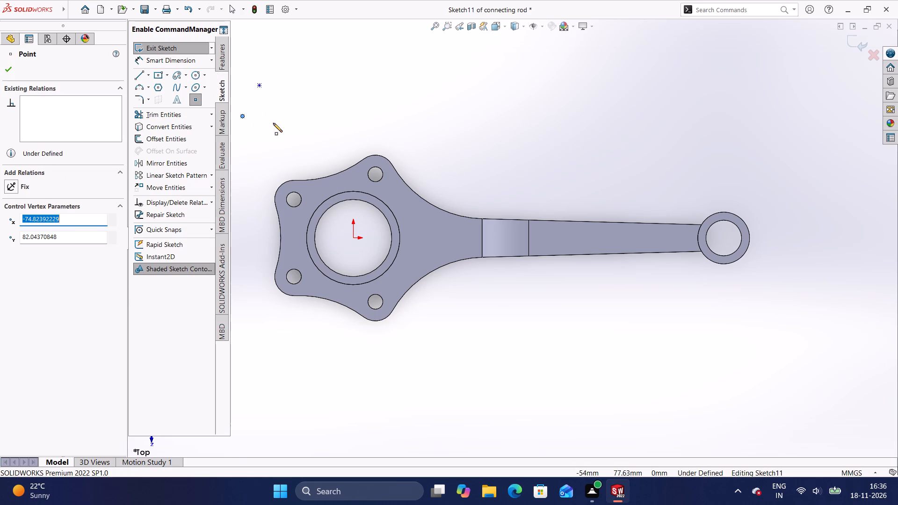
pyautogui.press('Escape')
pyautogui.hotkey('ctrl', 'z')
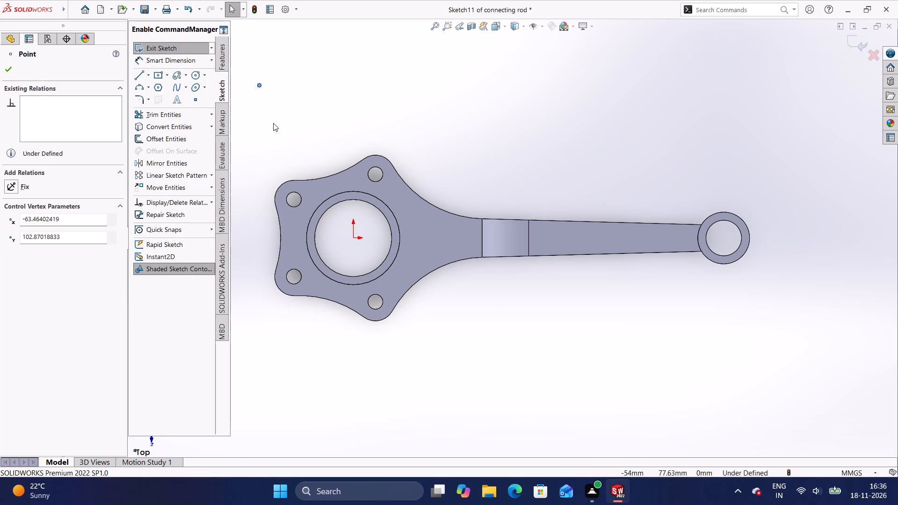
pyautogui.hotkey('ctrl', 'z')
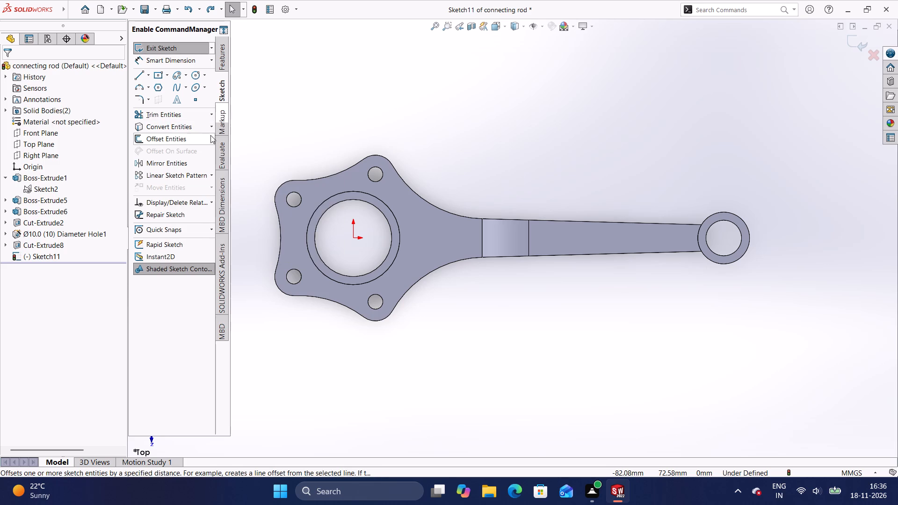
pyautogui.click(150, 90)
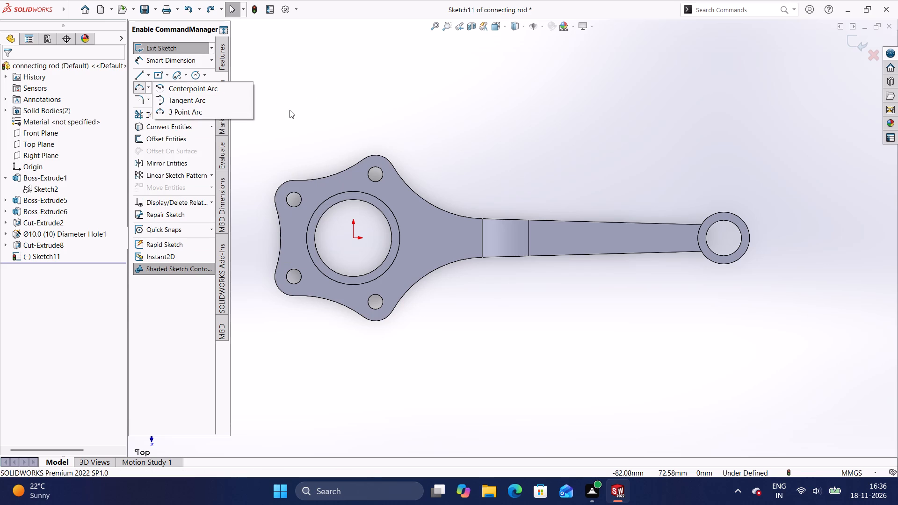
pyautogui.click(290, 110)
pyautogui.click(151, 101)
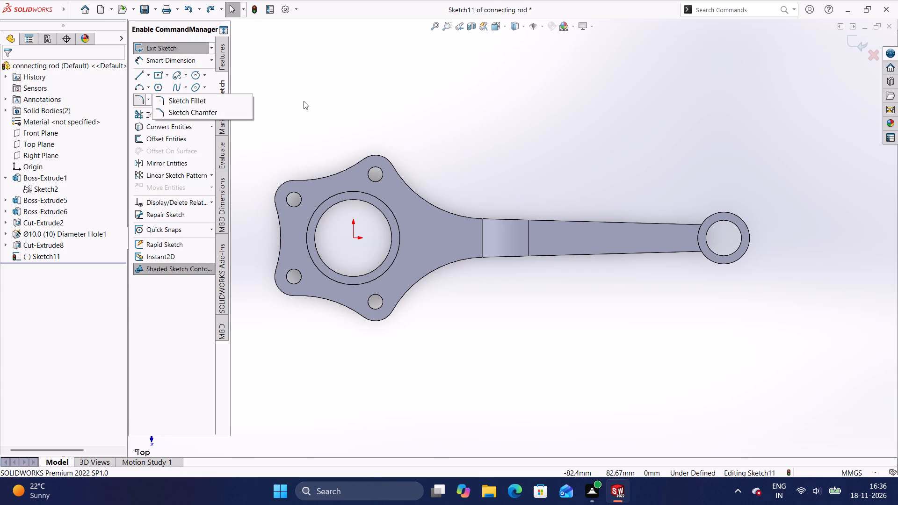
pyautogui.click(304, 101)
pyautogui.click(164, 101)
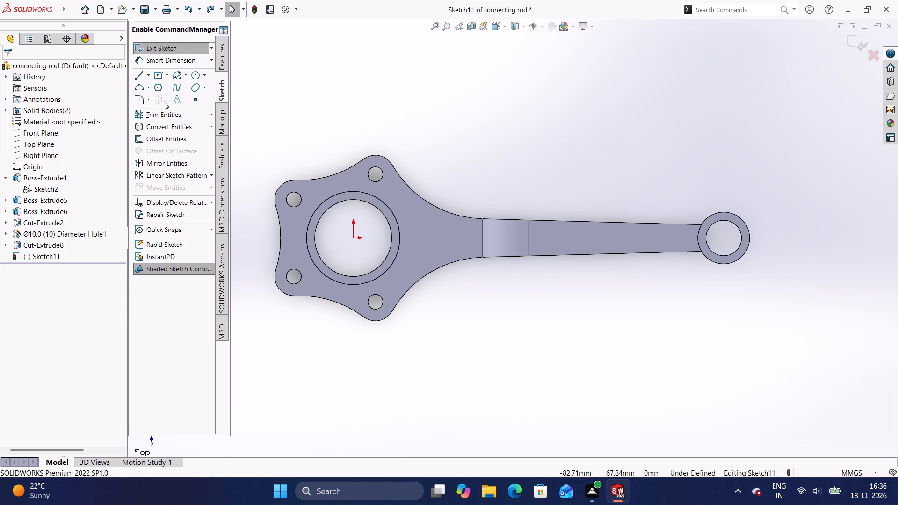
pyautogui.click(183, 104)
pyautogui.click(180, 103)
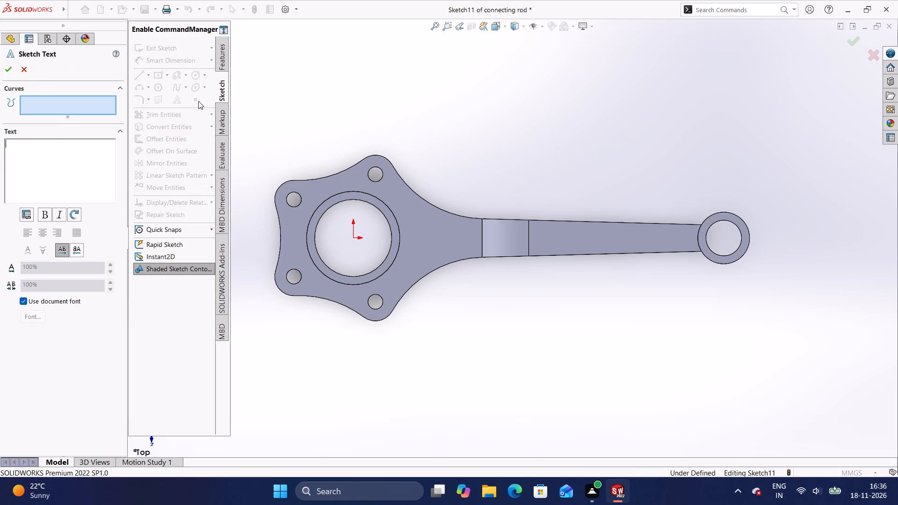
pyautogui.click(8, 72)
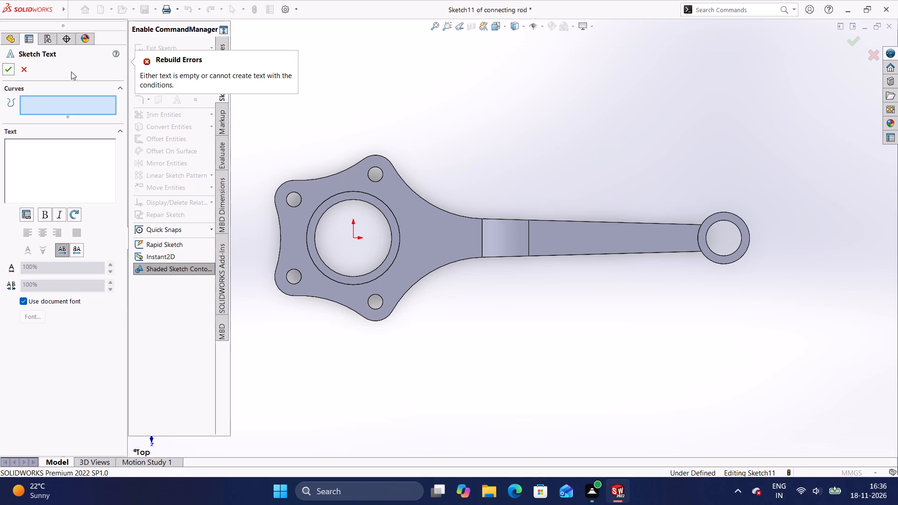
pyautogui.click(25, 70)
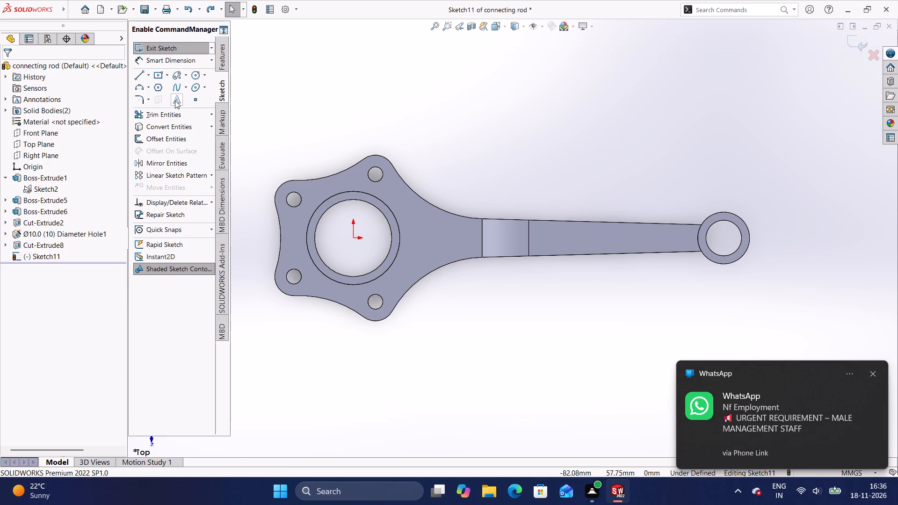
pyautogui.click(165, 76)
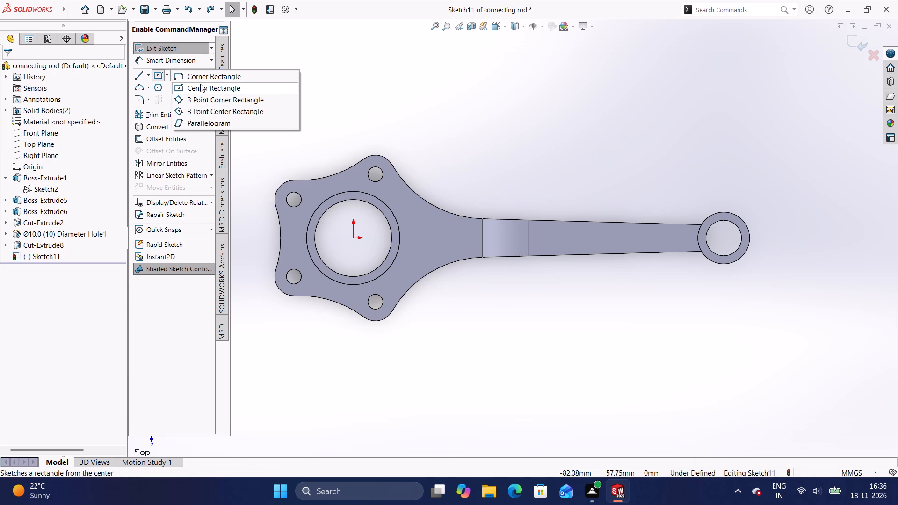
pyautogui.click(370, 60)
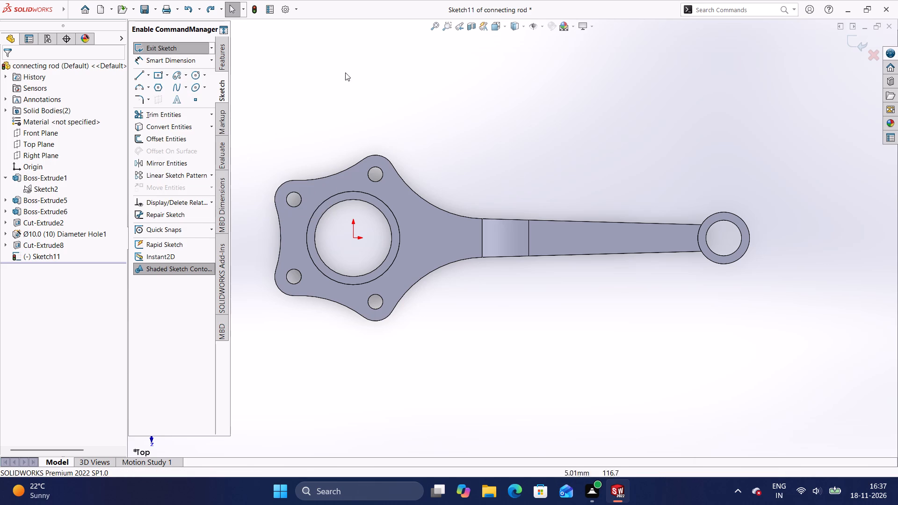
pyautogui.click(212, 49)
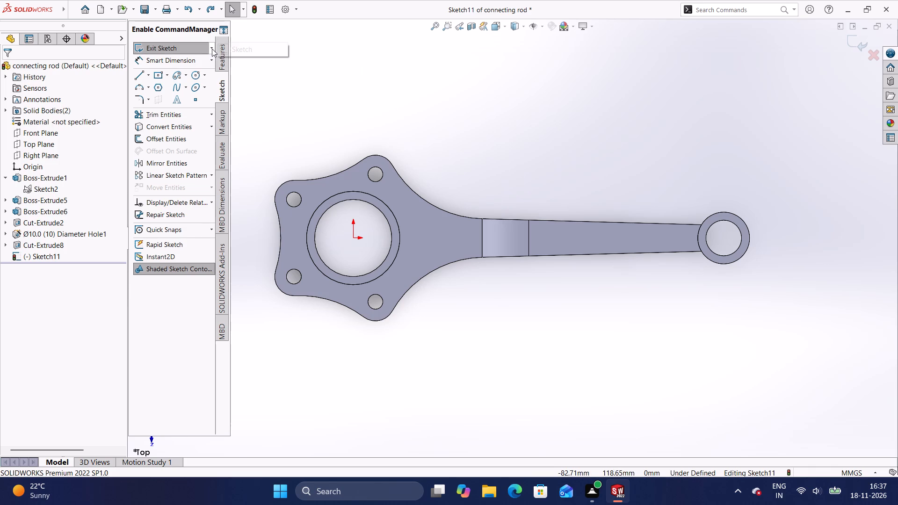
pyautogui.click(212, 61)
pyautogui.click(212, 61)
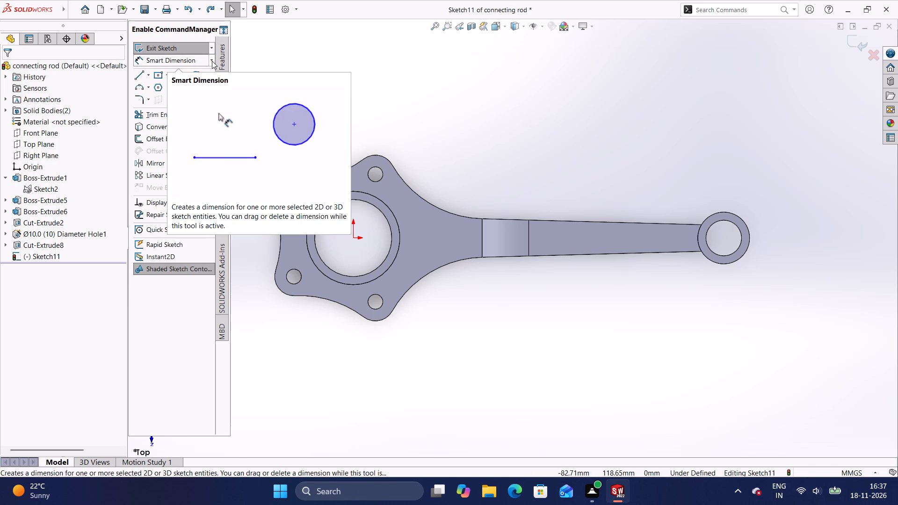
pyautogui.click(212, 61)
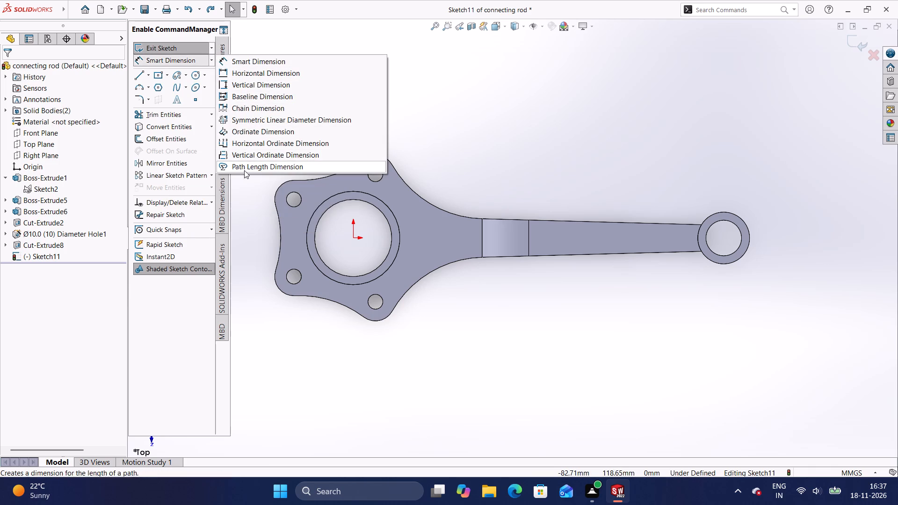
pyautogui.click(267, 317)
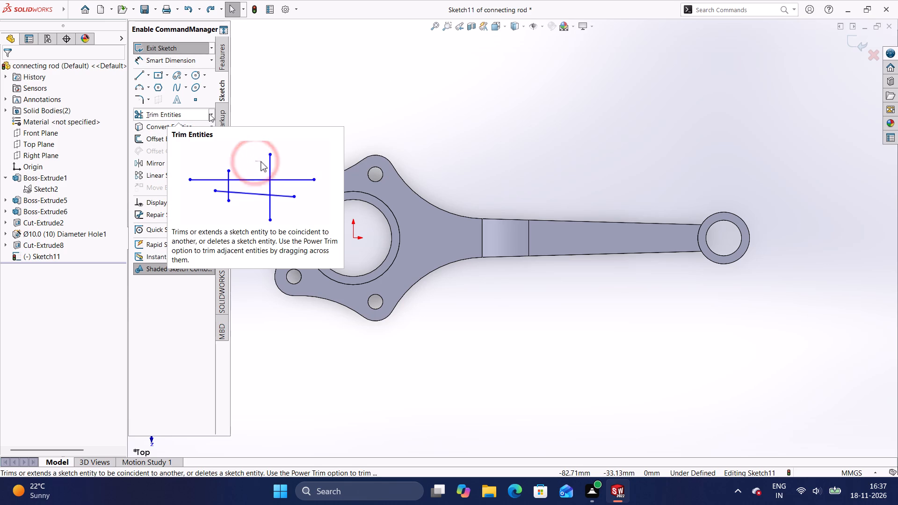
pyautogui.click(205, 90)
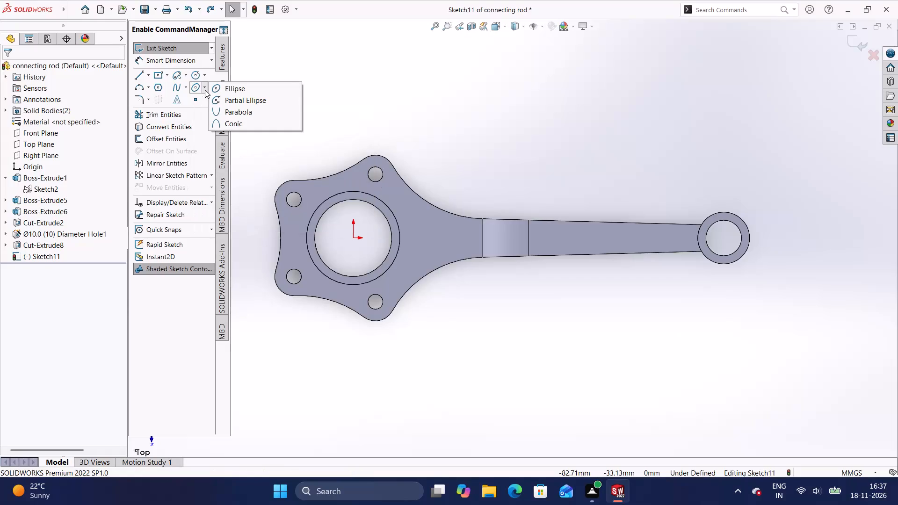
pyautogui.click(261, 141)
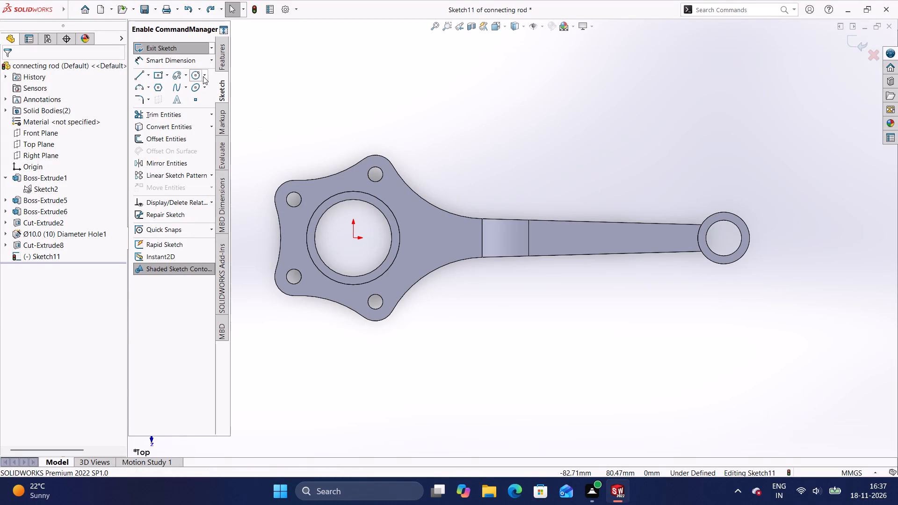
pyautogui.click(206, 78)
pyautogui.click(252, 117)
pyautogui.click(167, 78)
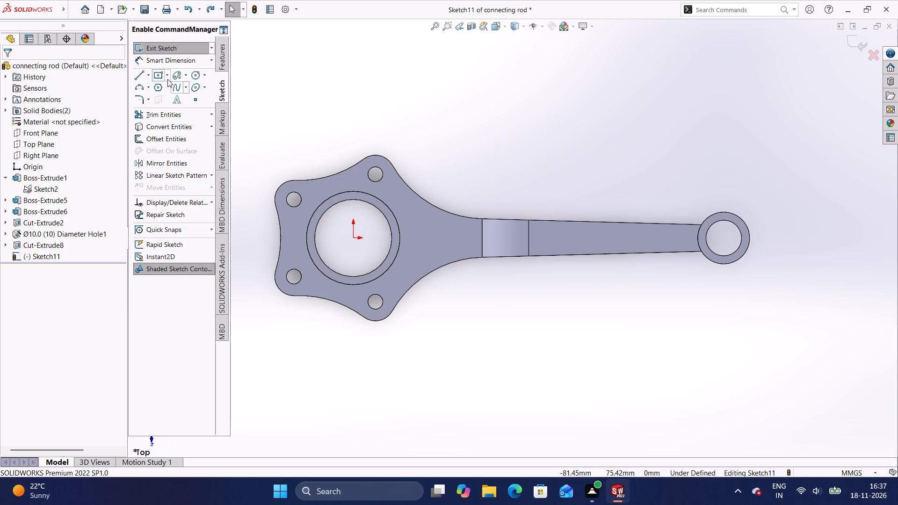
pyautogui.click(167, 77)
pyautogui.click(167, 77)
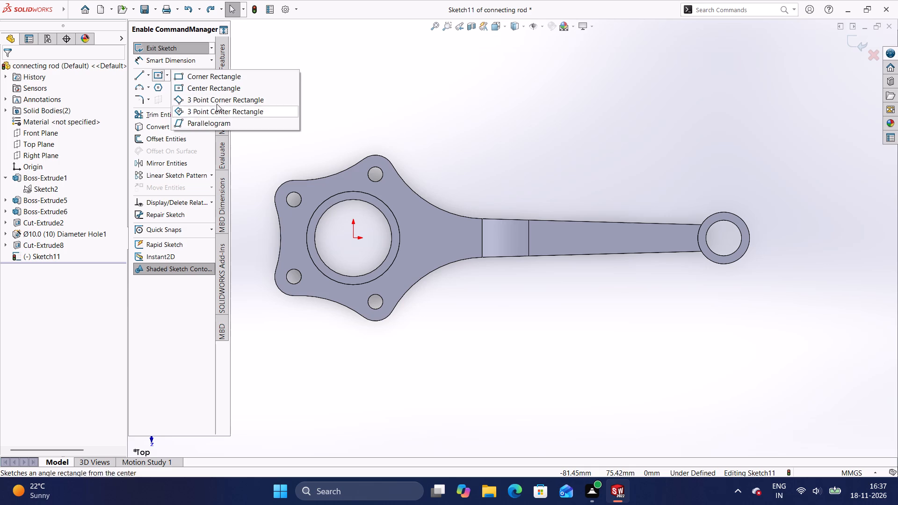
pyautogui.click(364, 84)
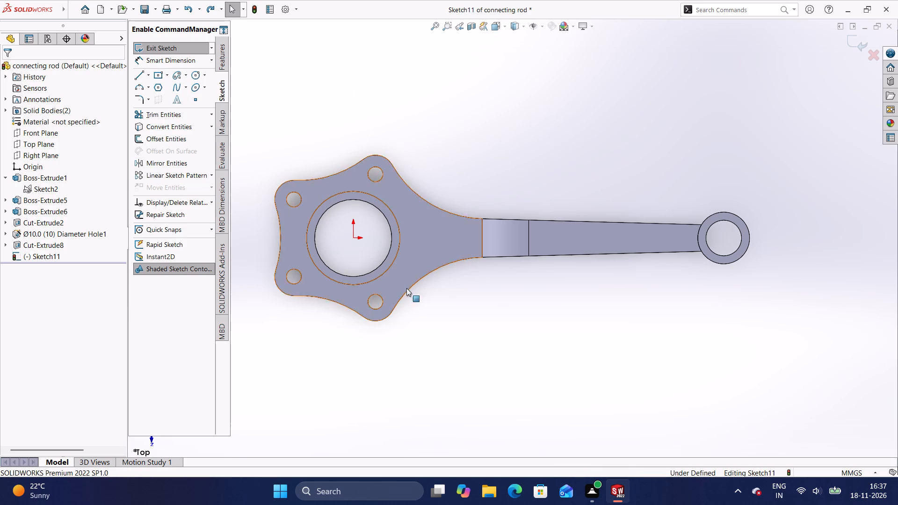
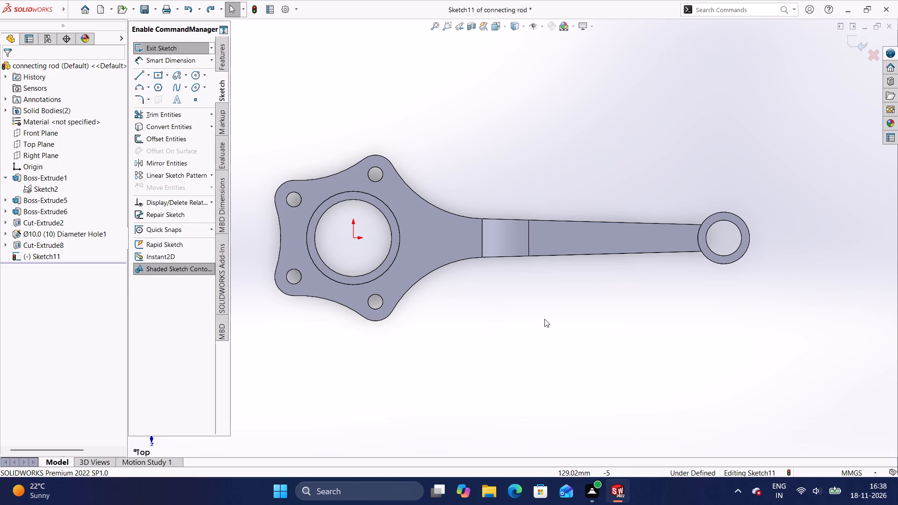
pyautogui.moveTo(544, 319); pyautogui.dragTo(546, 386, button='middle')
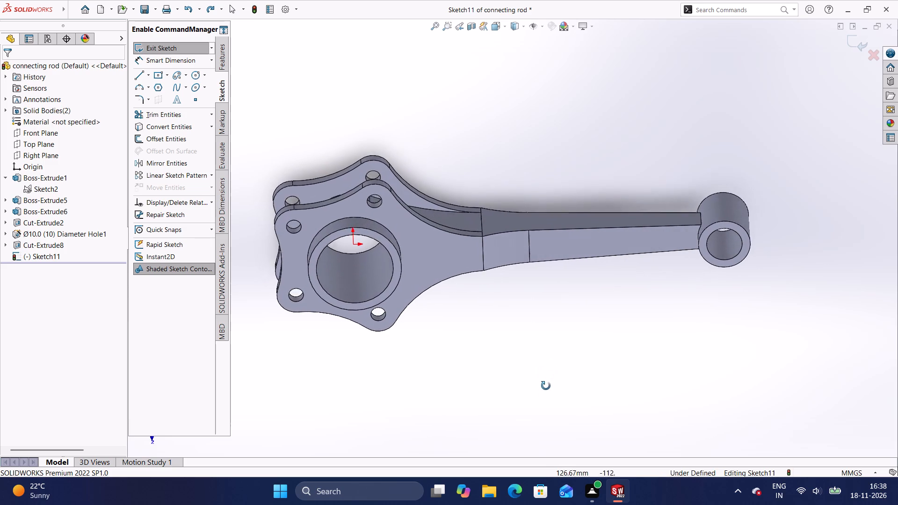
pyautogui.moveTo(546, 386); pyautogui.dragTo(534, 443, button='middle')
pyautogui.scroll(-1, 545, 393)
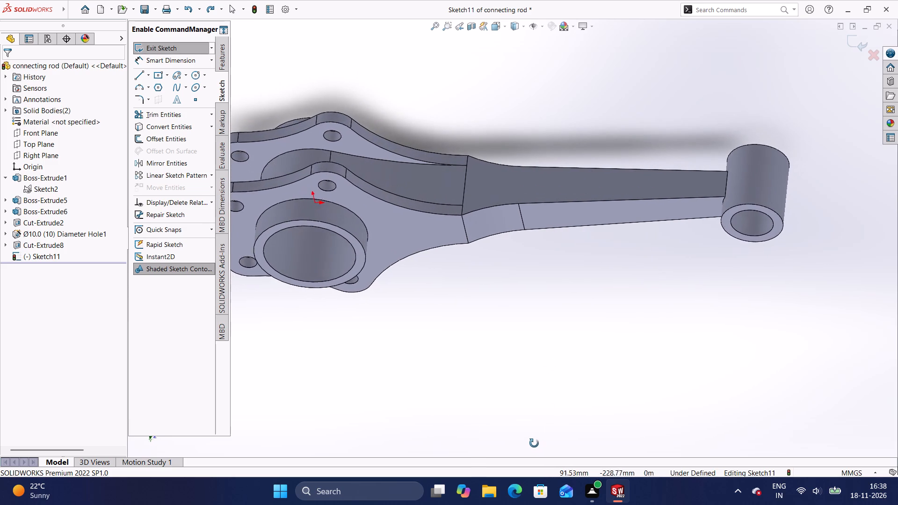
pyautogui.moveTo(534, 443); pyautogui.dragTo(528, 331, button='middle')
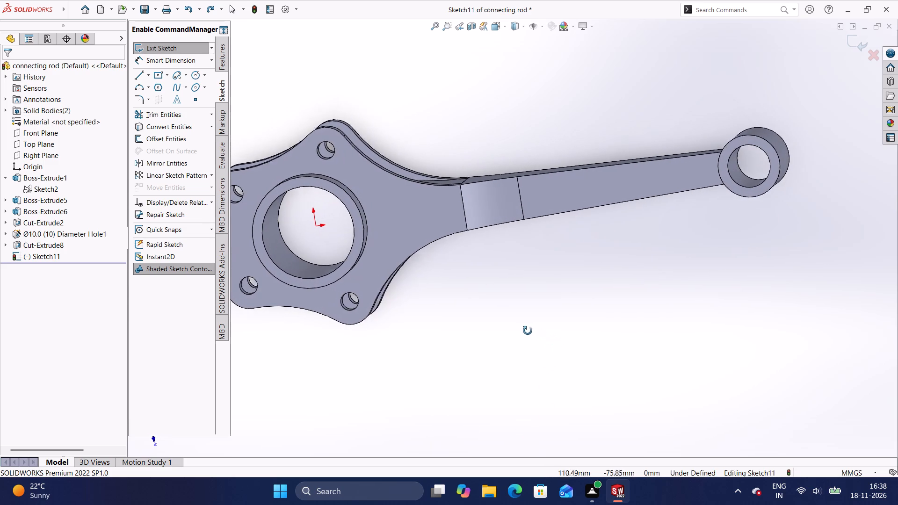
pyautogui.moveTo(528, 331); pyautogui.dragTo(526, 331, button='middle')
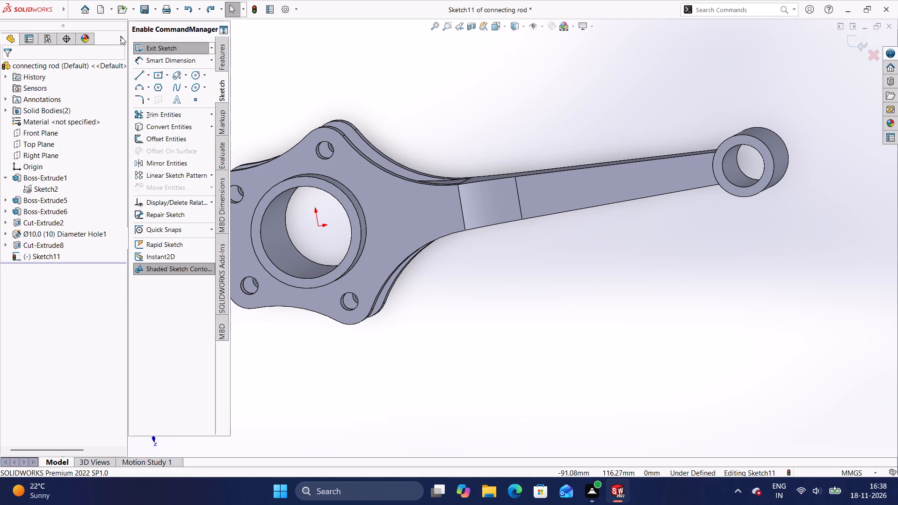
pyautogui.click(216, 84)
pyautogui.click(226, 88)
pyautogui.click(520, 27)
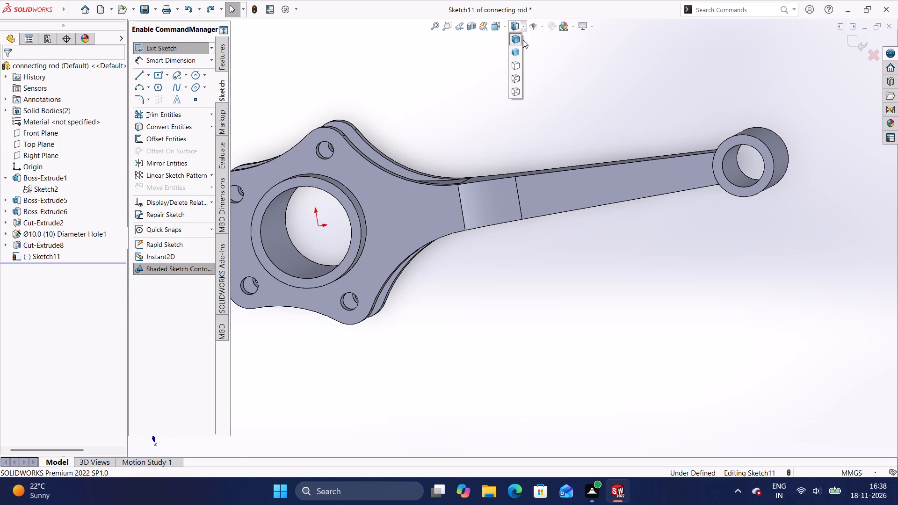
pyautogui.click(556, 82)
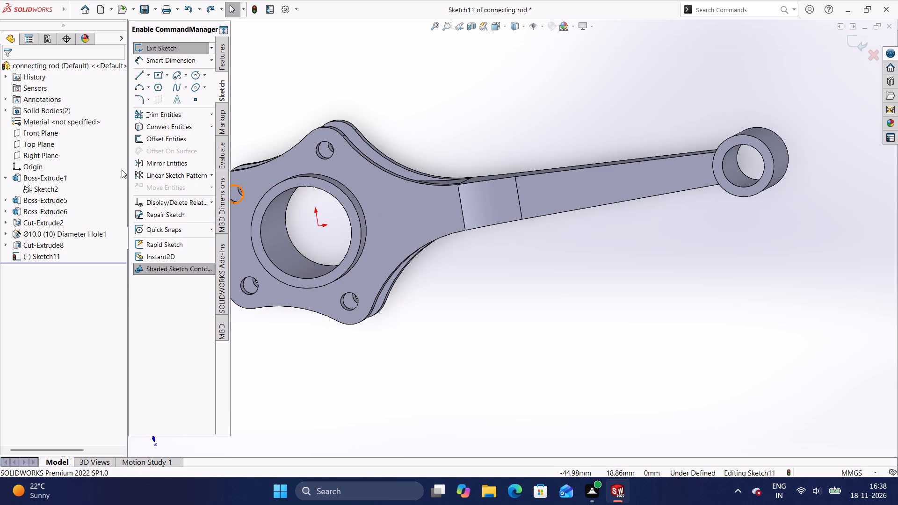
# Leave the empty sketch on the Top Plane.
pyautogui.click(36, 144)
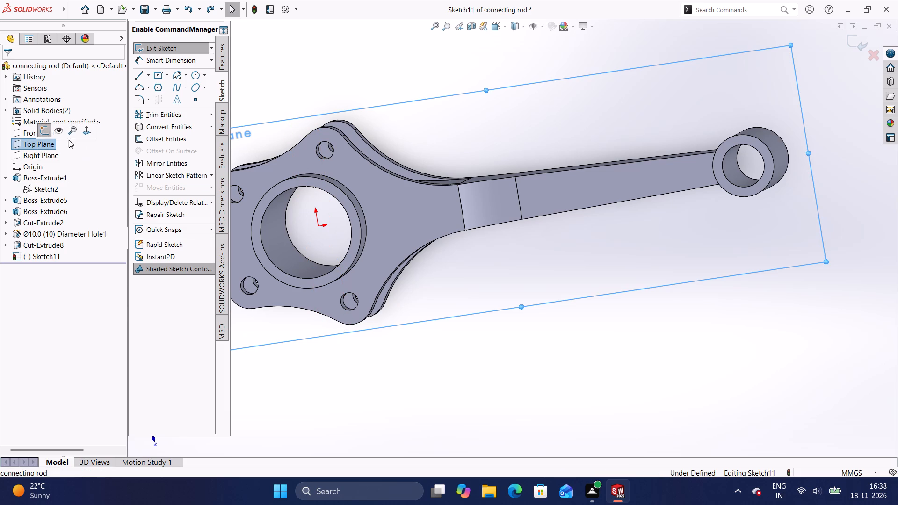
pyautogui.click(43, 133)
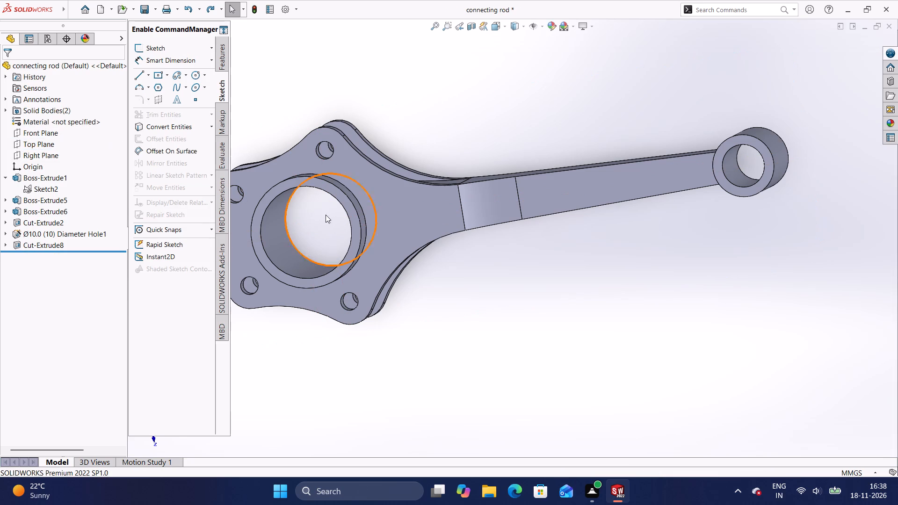
# Start a new sketch on the Top Plane.
pyautogui.moveTo(510, 316); pyautogui.dragTo(560, 351, button='middle')
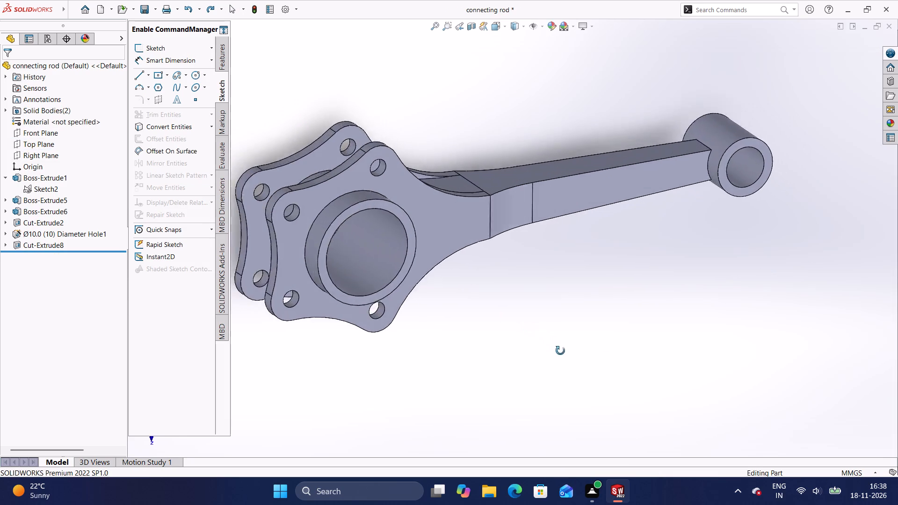
pyautogui.moveTo(560, 351); pyautogui.dragTo(897, 297, button='middle')
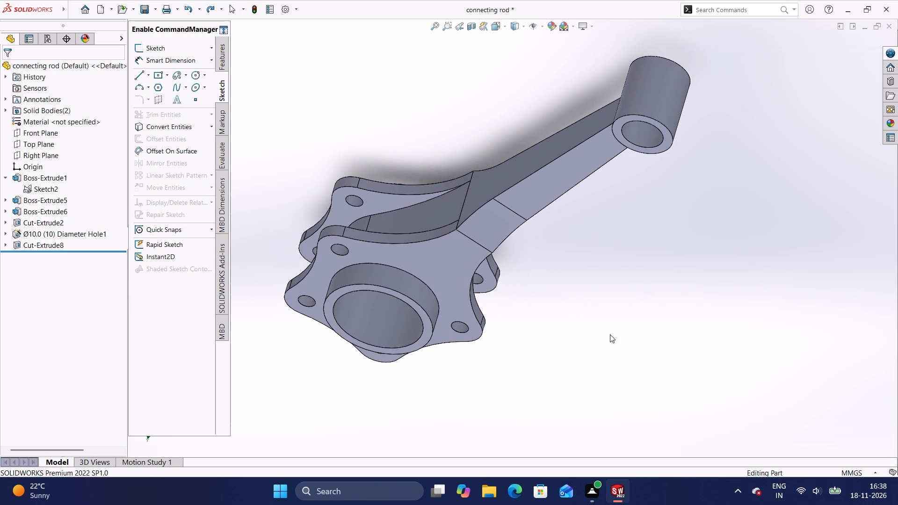
pyautogui.moveTo(447, 266); pyautogui.dragTo(518, 117, button='middle')
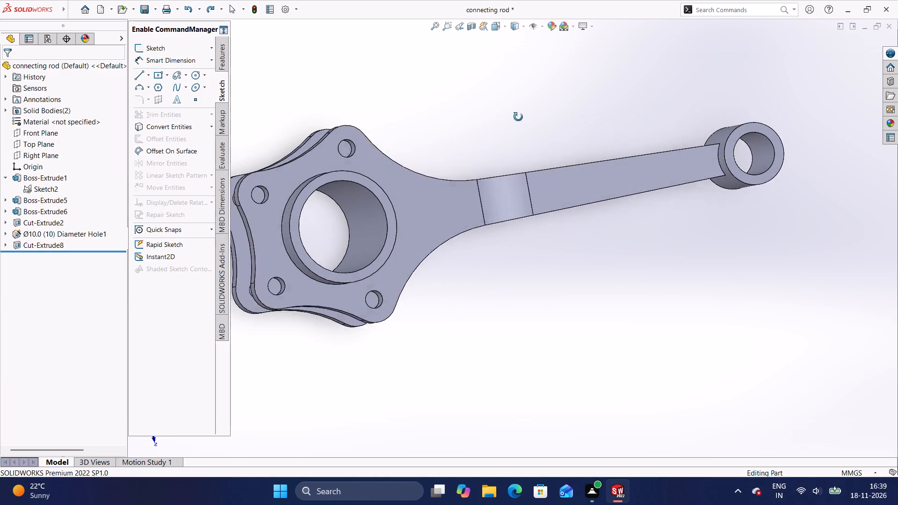
pyautogui.moveTo(518, 117); pyautogui.dragTo(528, 111, button='middle')
pyautogui.moveTo(439, 347); pyautogui.dragTo(387, 345, button='middle')
pyautogui.moveTo(687, 281); pyautogui.dragTo(687, 286, button='middle')
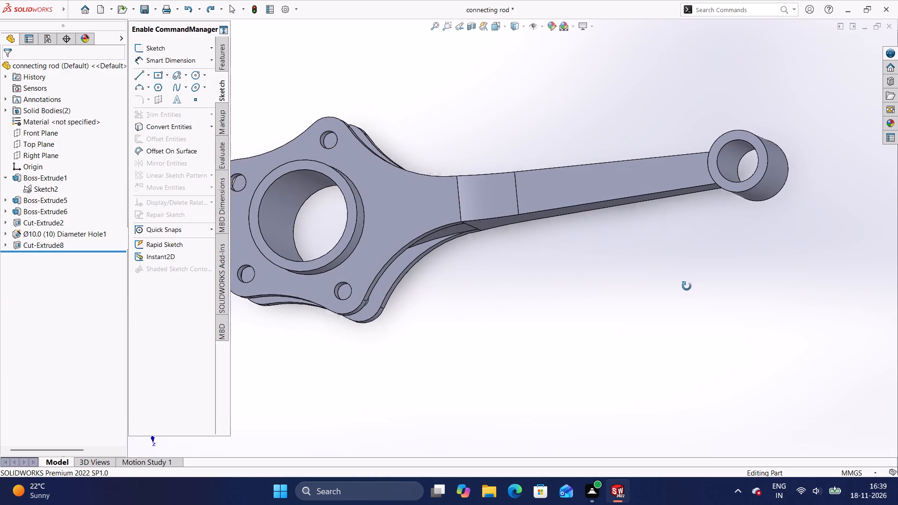
pyautogui.moveTo(687, 286); pyautogui.dragTo(692, 308, button='middle')
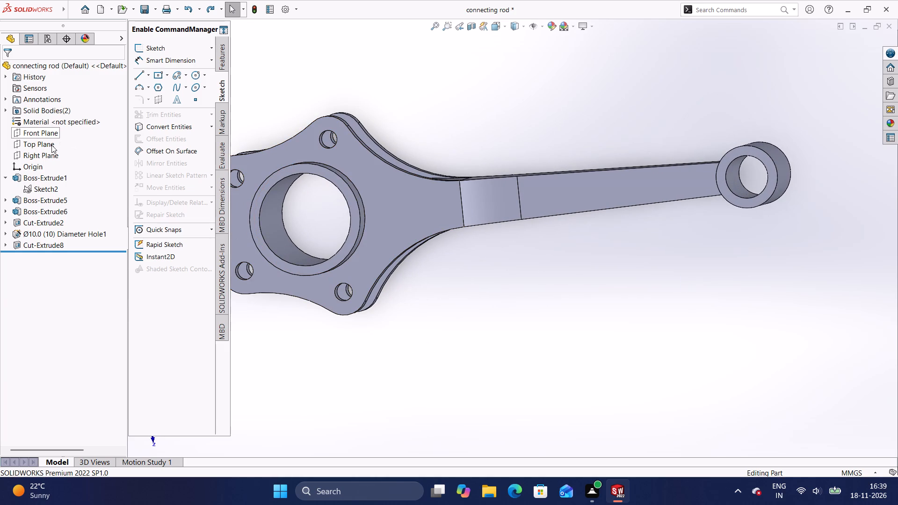
pyautogui.click(49, 145)
pyautogui.click(56, 132)
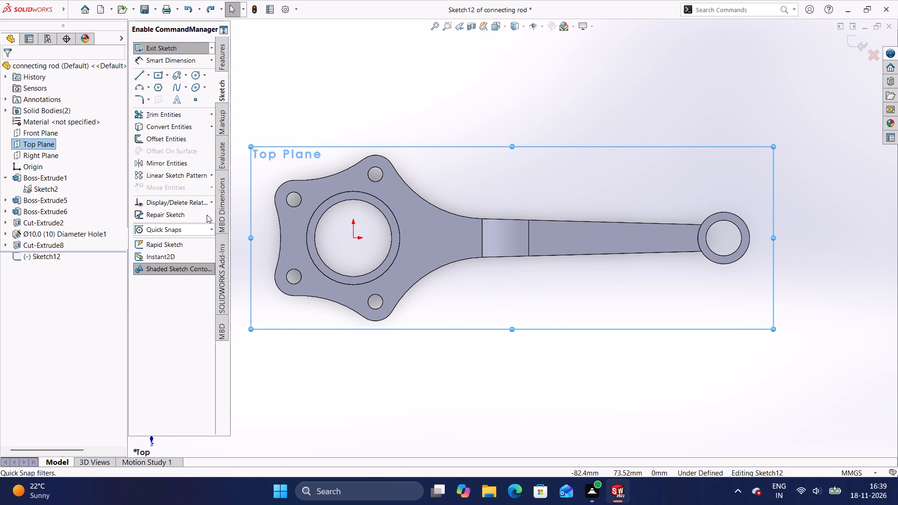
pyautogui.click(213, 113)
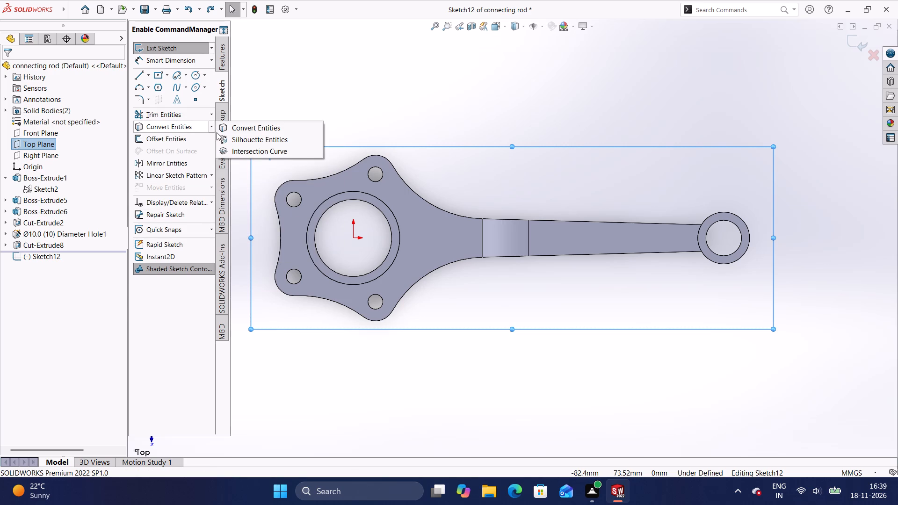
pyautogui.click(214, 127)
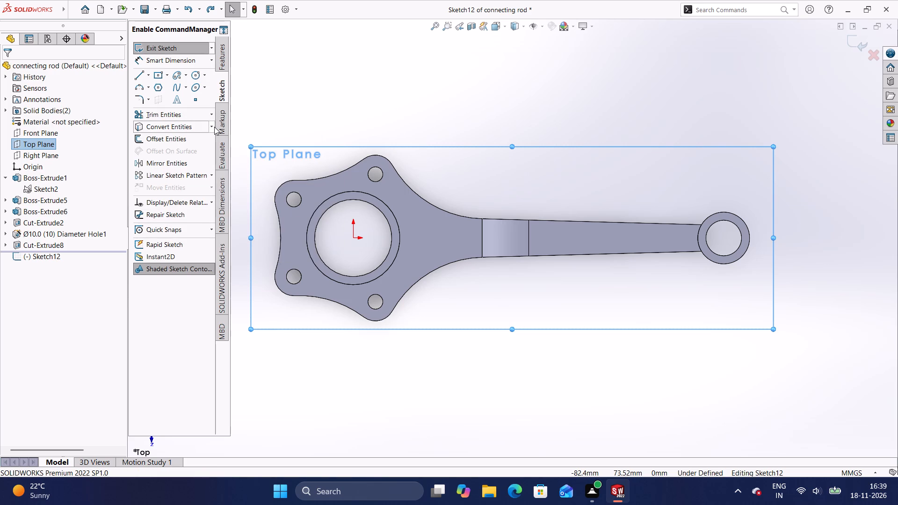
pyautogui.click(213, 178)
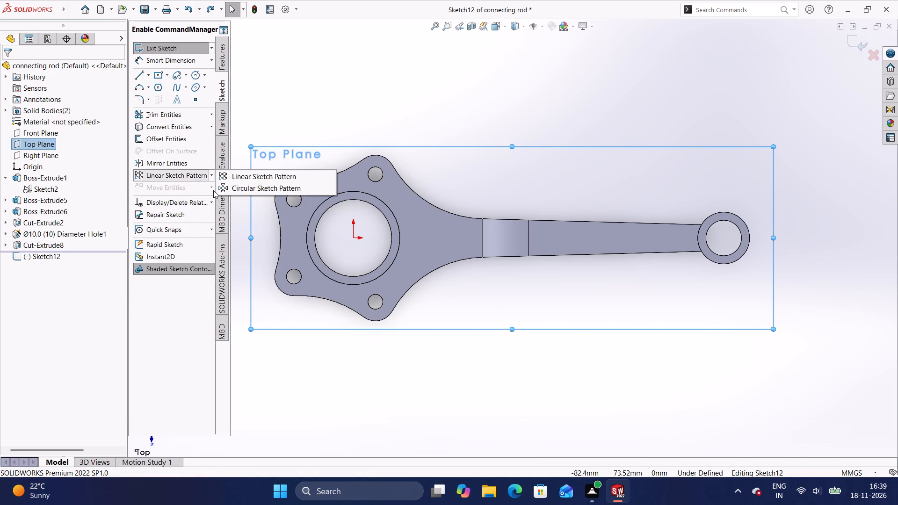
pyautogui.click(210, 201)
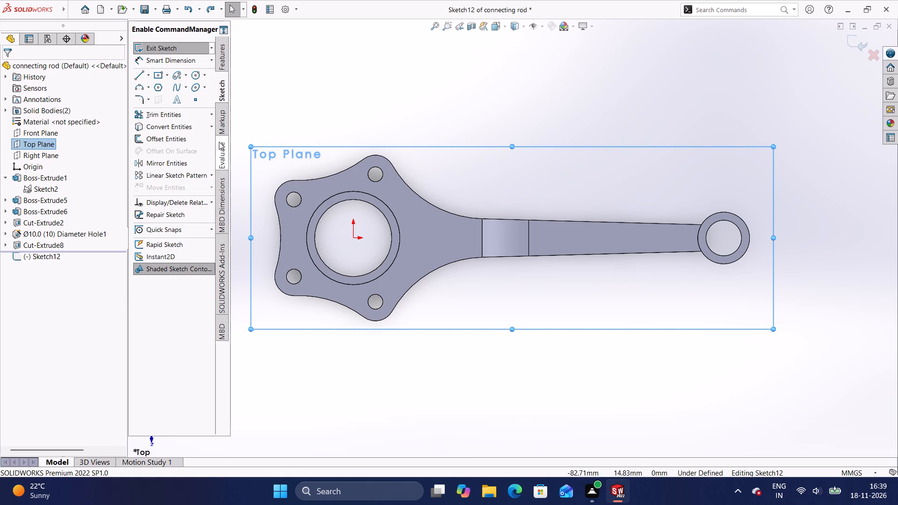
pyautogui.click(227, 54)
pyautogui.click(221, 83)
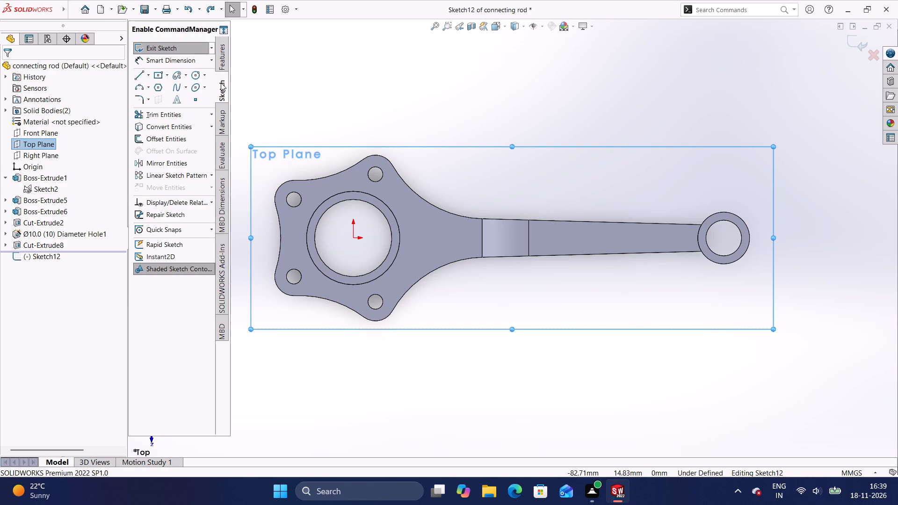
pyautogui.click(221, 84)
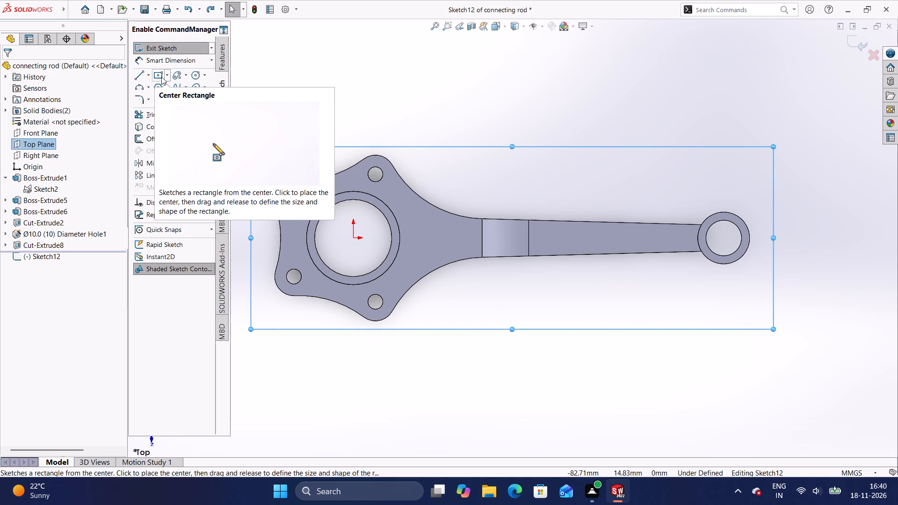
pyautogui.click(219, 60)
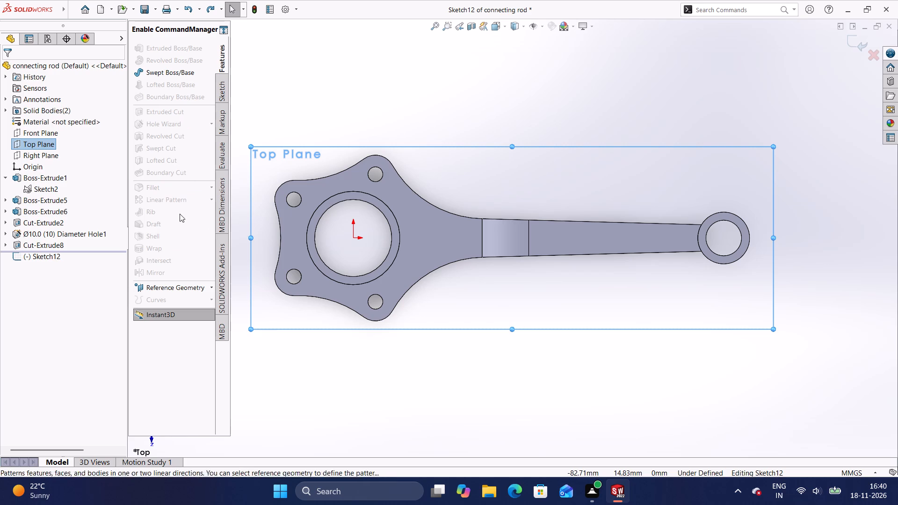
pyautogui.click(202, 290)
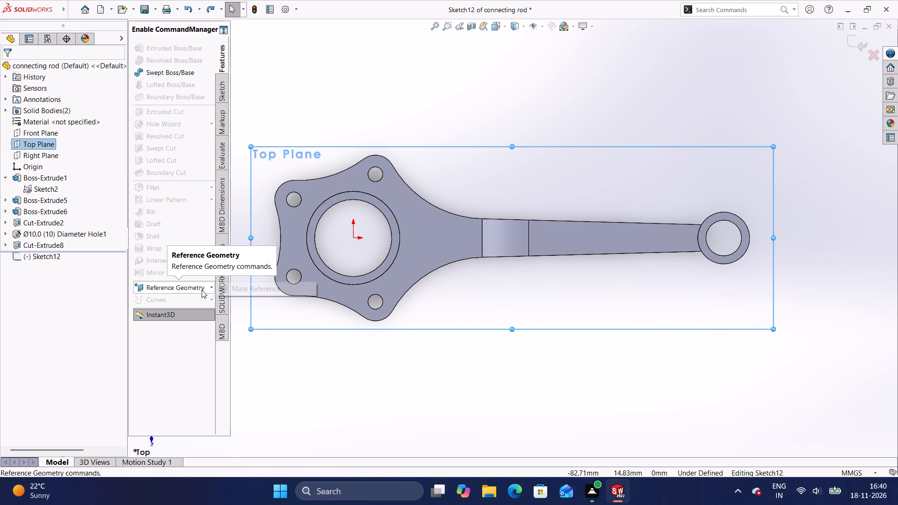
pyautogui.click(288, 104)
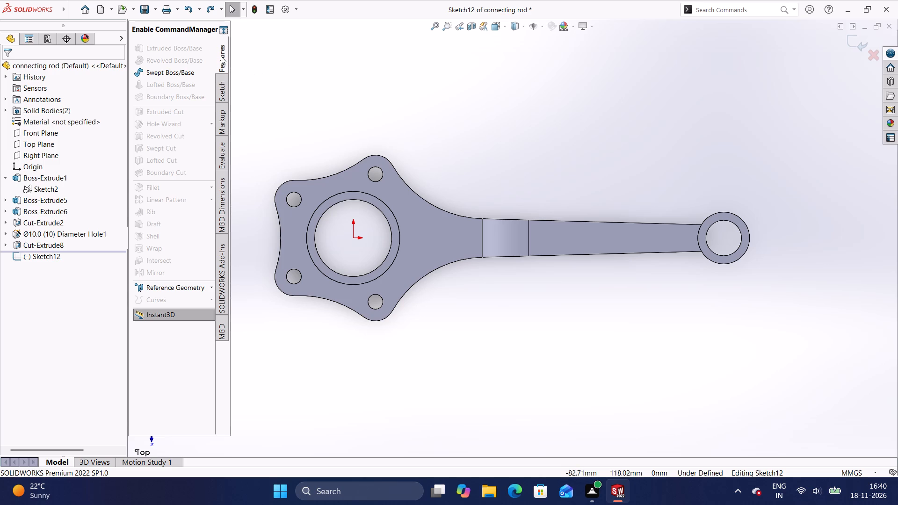
# Sketch two circles on the arm's centreline, about 12.6 mm diameter at the arm's wide end and about 9.4 mm near the small end.
pyautogui.click(224, 88)
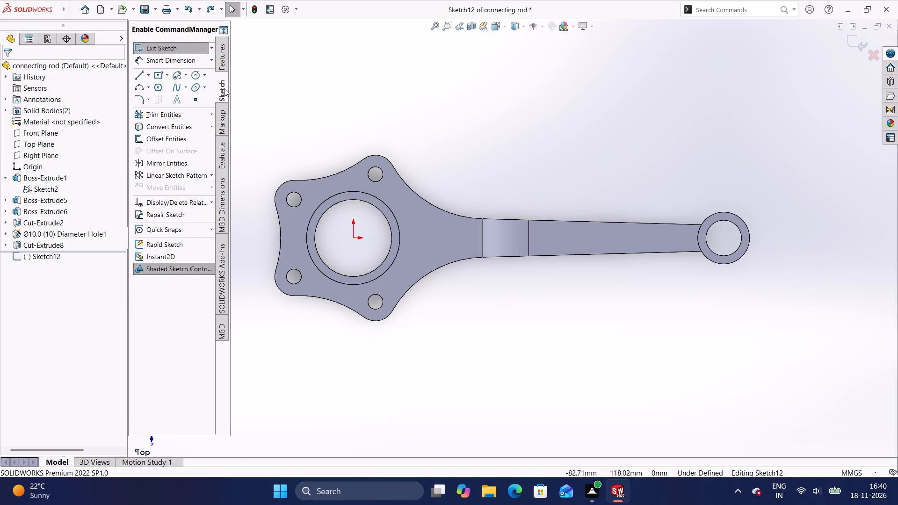
pyautogui.click(203, 78)
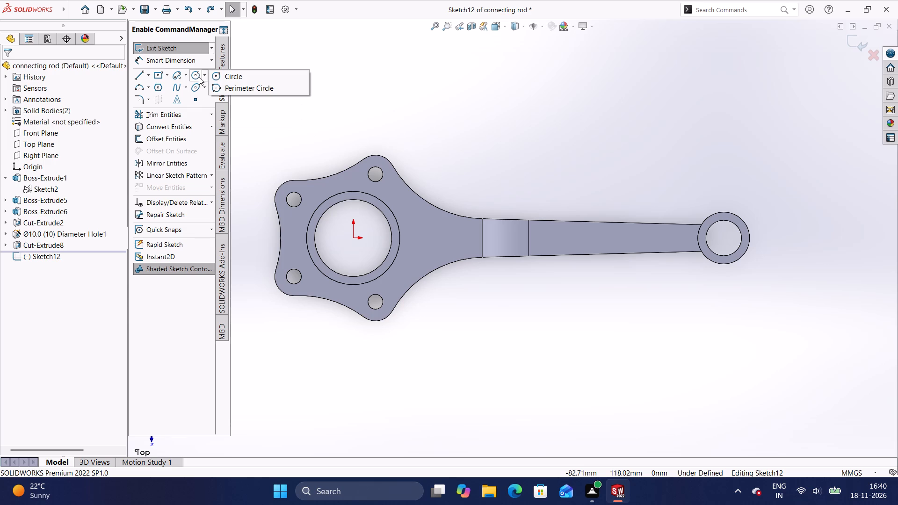
pyautogui.click(196, 74)
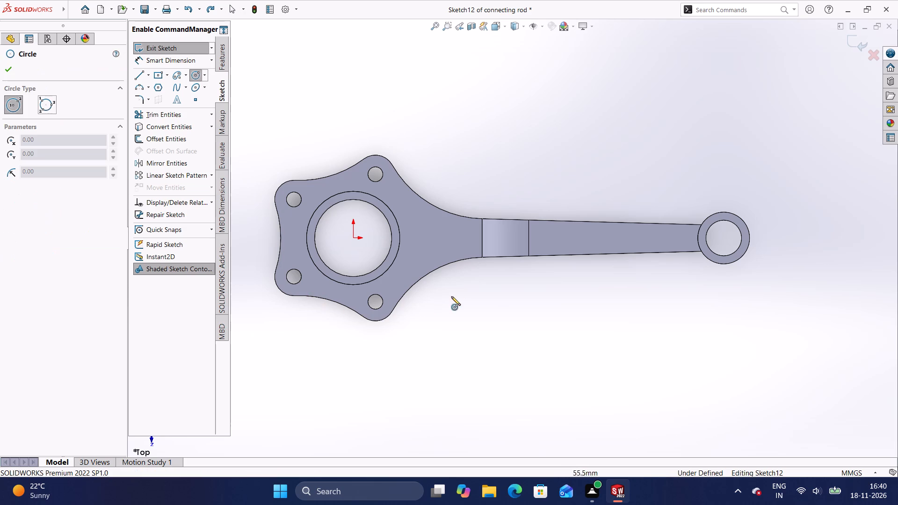
pyautogui.click(524, 238)
pyautogui.click(533, 239)
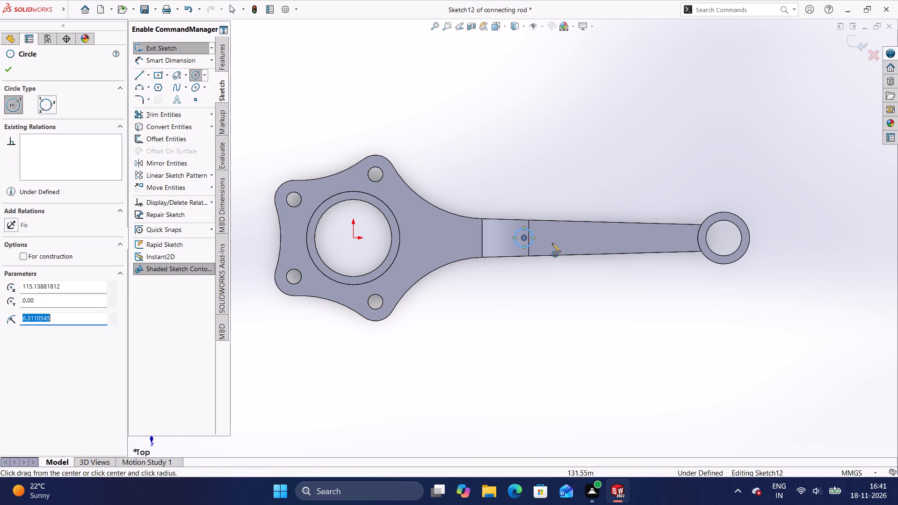
pyautogui.click(673, 238)
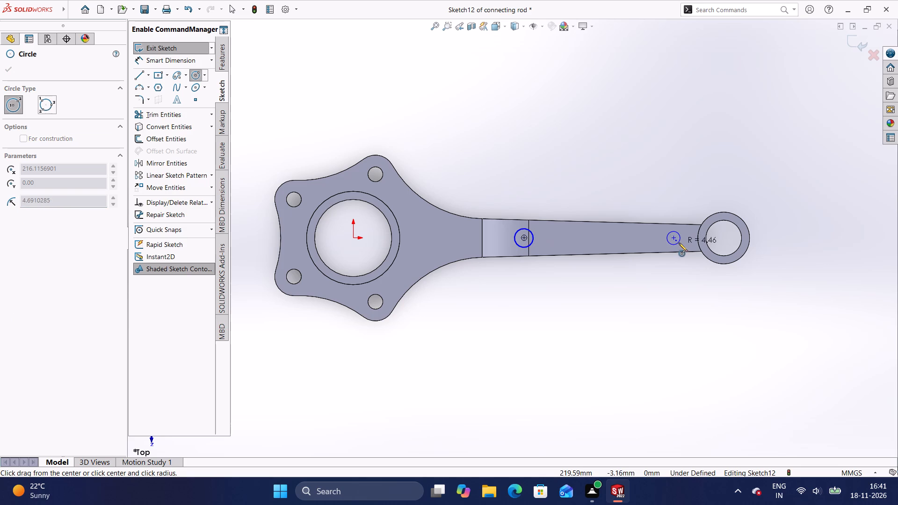
pyautogui.click(679, 243)
pyautogui.press('Escape')
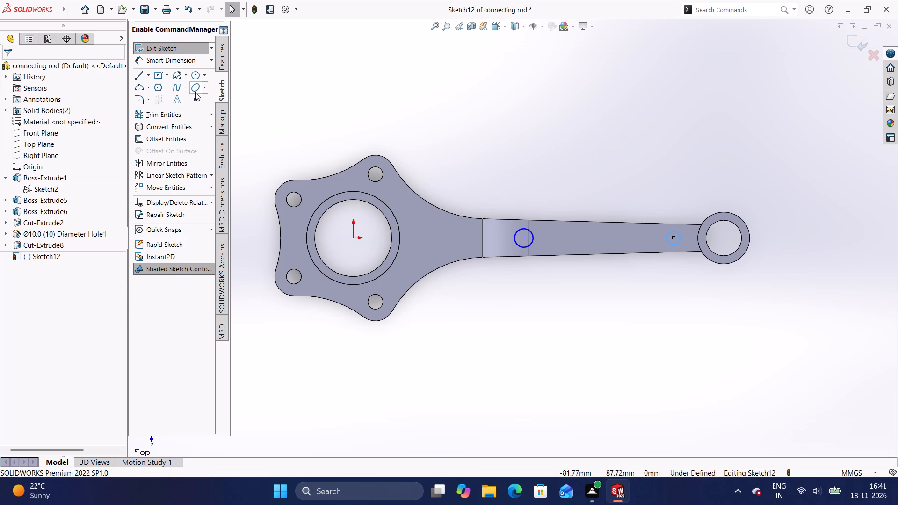
# Dimension the circle at the arm's wide end to a diameter of 12 mm.
pyautogui.click(159, 59)
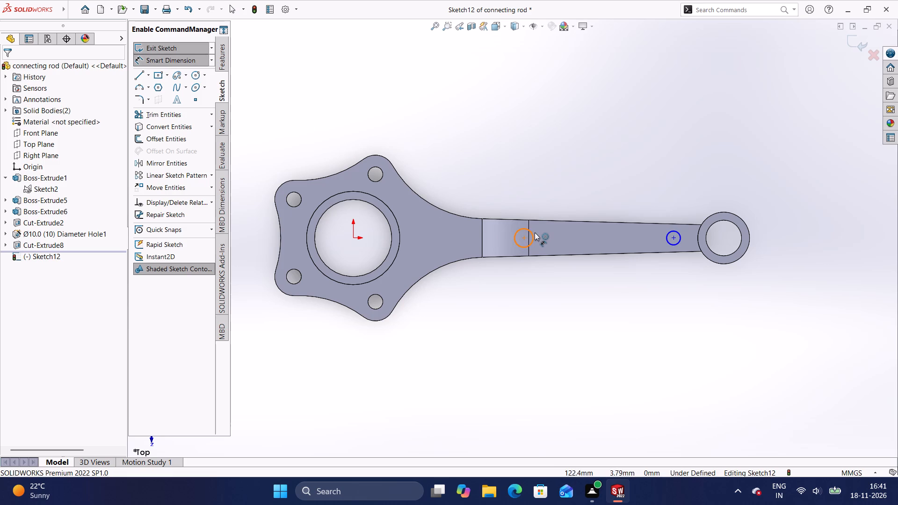
pyautogui.click(529, 230)
pyautogui.click(542, 180)
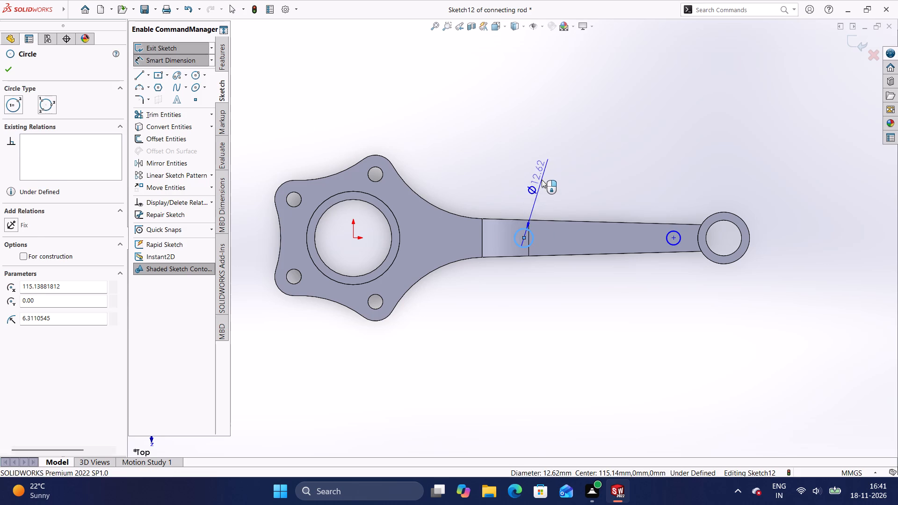
pyautogui.write('12')
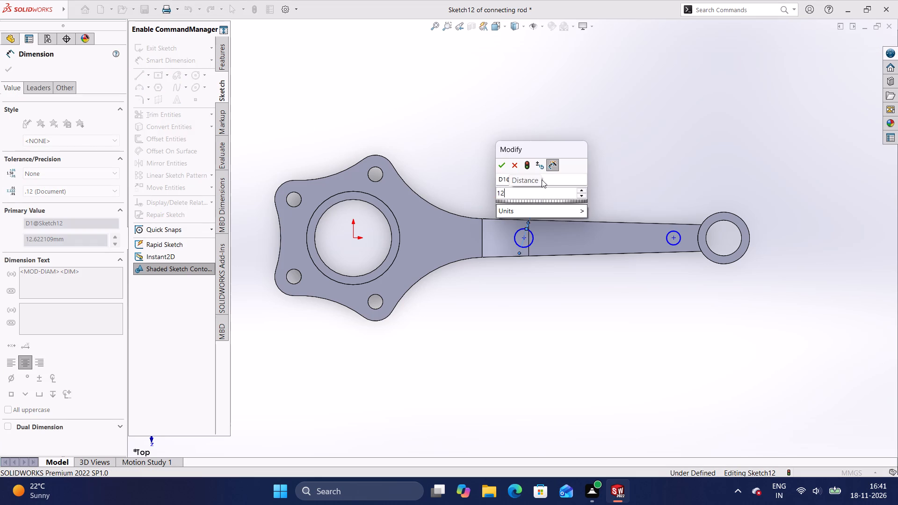
pyautogui.press('Return')
pyautogui.click(649, 173)
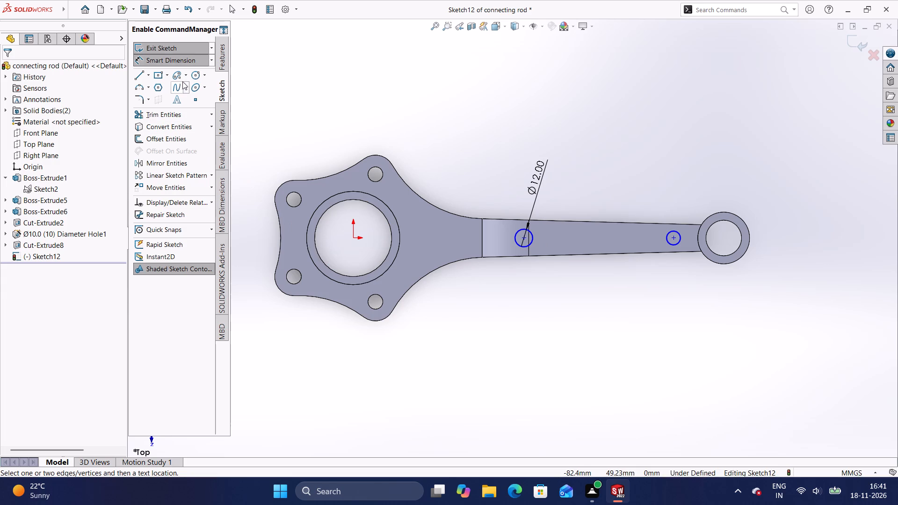
# Dimension the circle near the small end to a diameter of 12 mm.
pyautogui.click(681, 234)
pyautogui.click(692, 154)
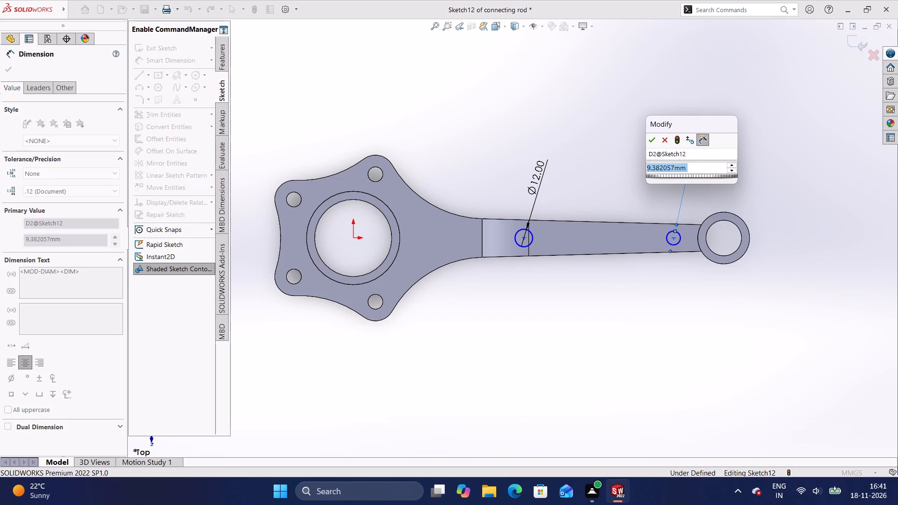
pyautogui.press('BackSpace')
pyautogui.write('12')
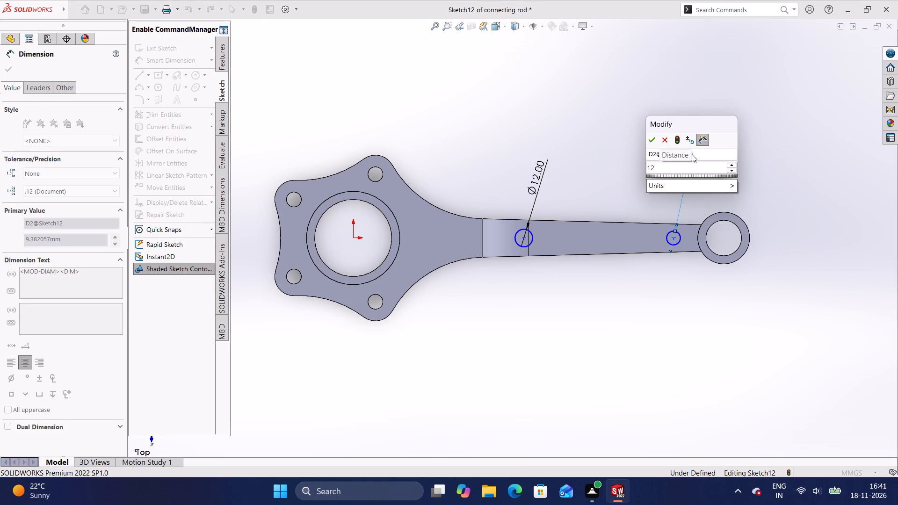
pyautogui.press('Return')
pyautogui.click(708, 165)
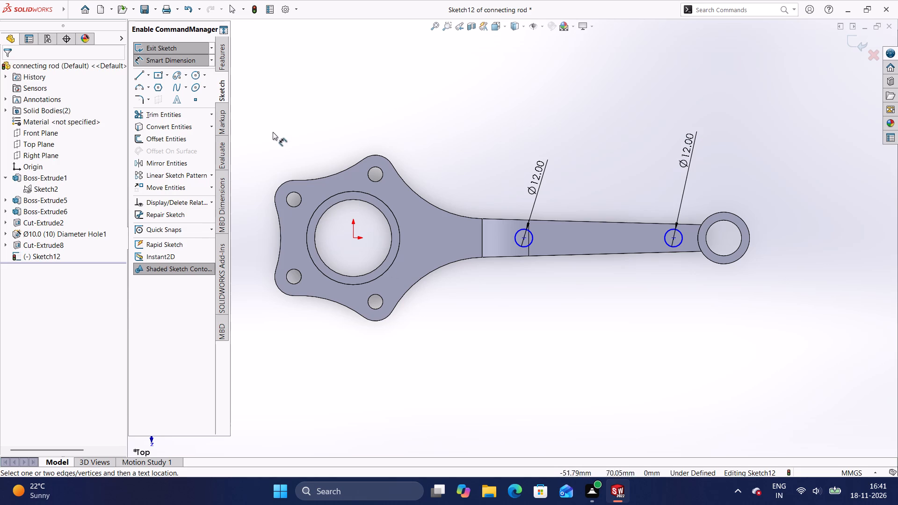
# Dimension the centre-to-centre distance between the two circles to 150 mm.
pyautogui.click(525, 237)
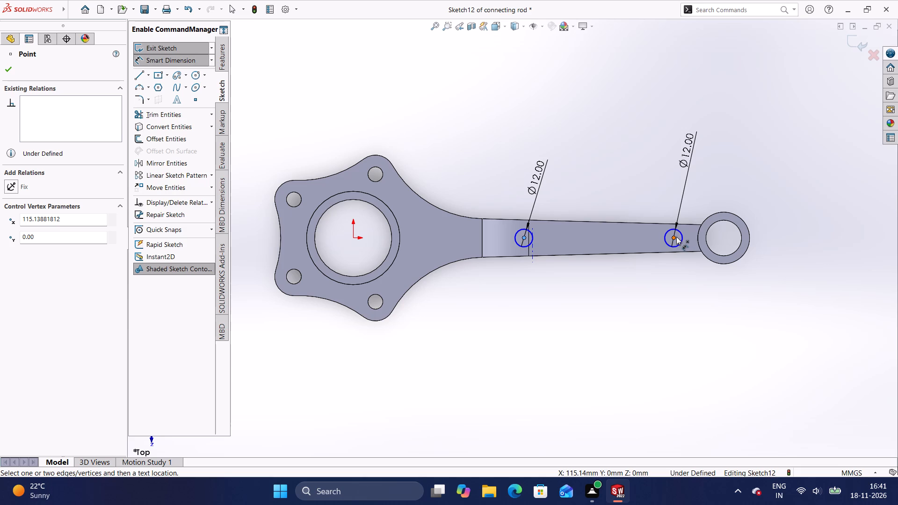
pyautogui.click(674, 237)
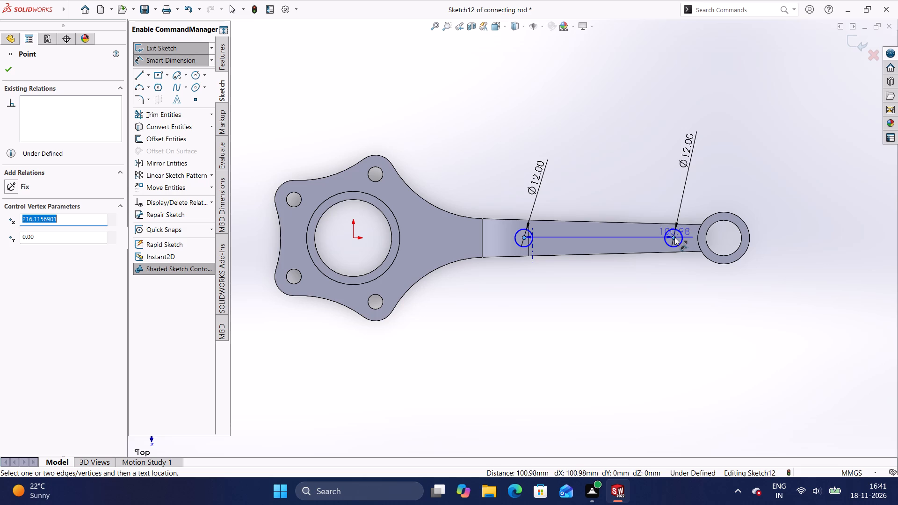
pyautogui.click(611, 305)
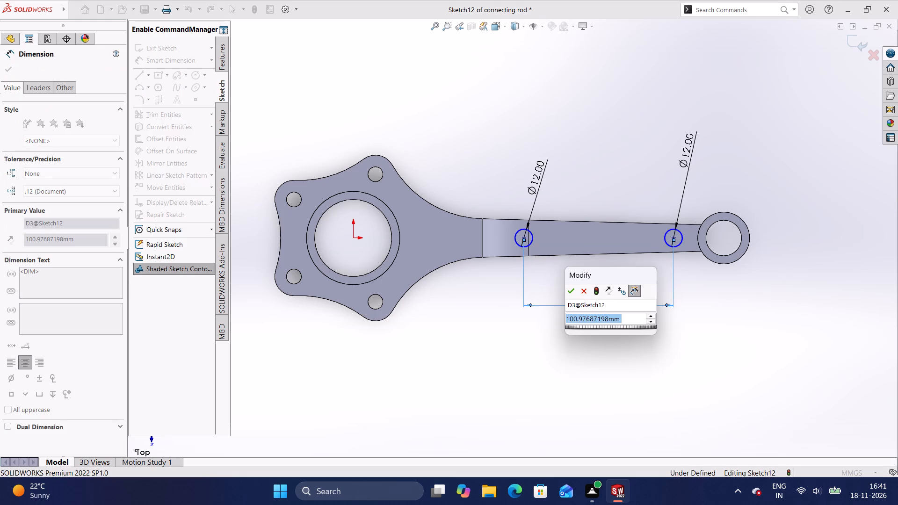
pyautogui.press('BackSpace')
pyautogui.write('50')
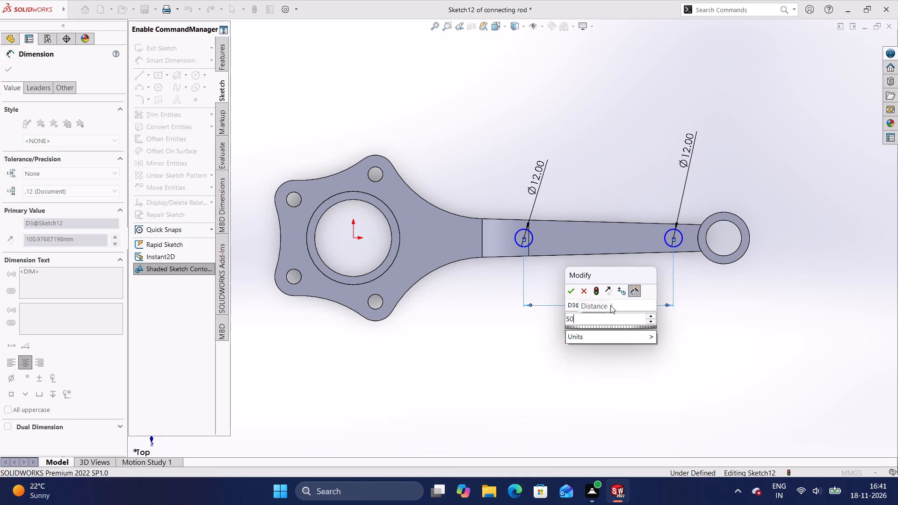
pyautogui.press('BackSpace')
pyautogui.press('BackSpace')
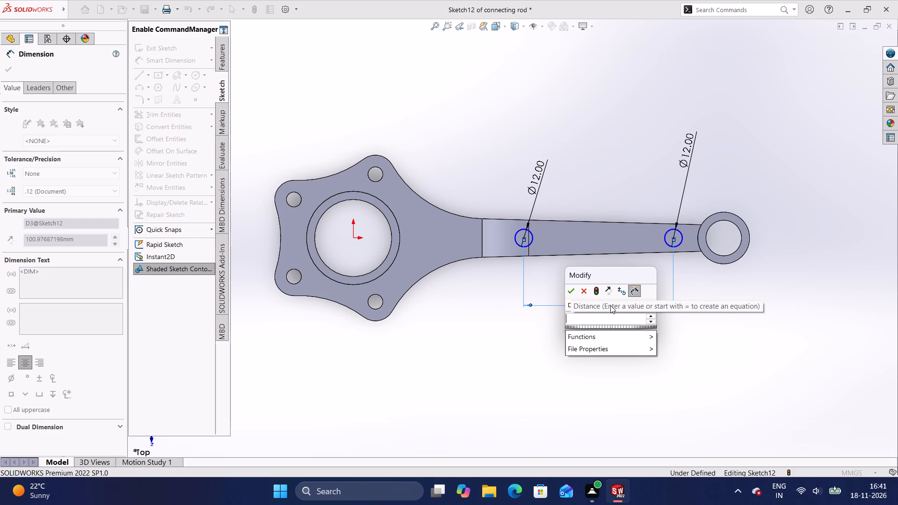
pyautogui.write('150')
pyautogui.press('Return')
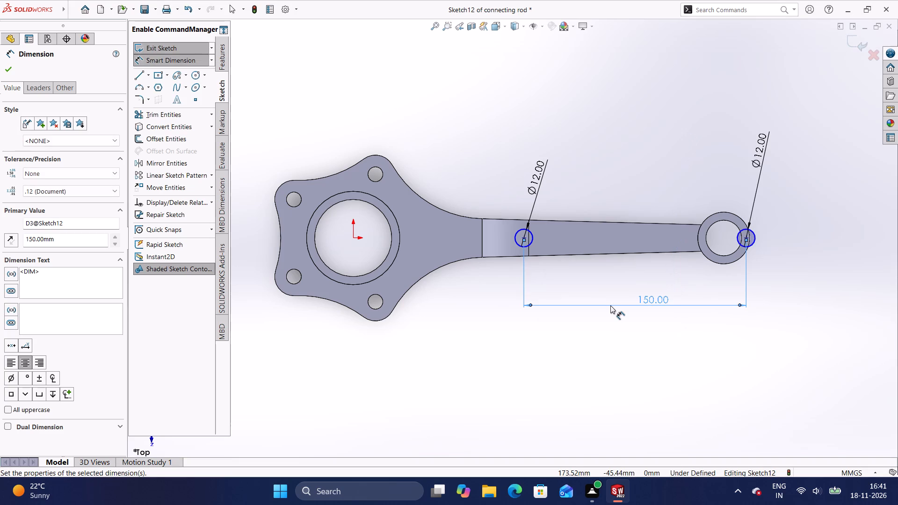
pyautogui.click(642, 347)
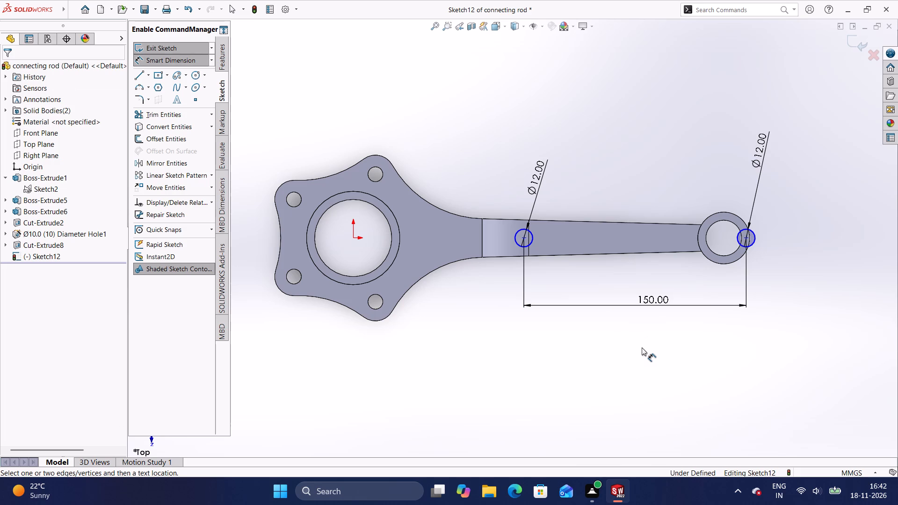
# Sketch two horizontal lines about 150 mm long joining the upper and lower quadrant points of the two circles.
pyautogui.click(137, 74)
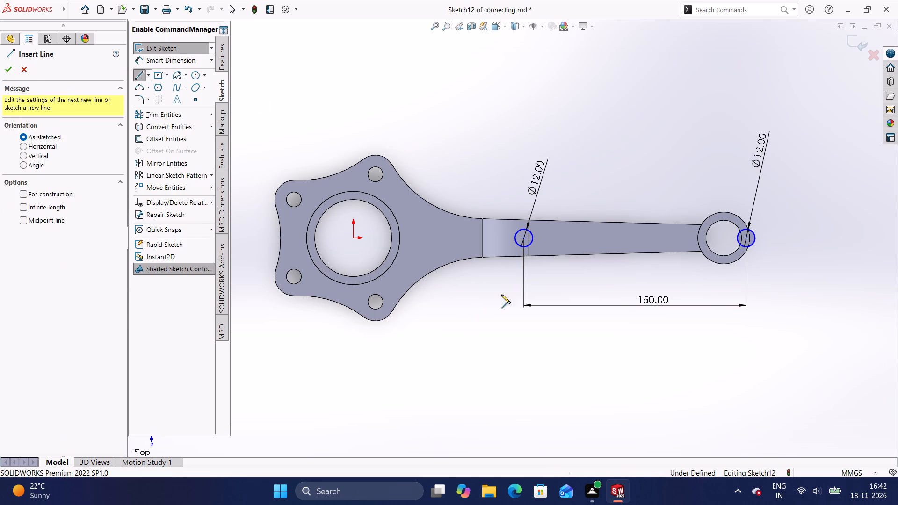
pyautogui.click(523, 228)
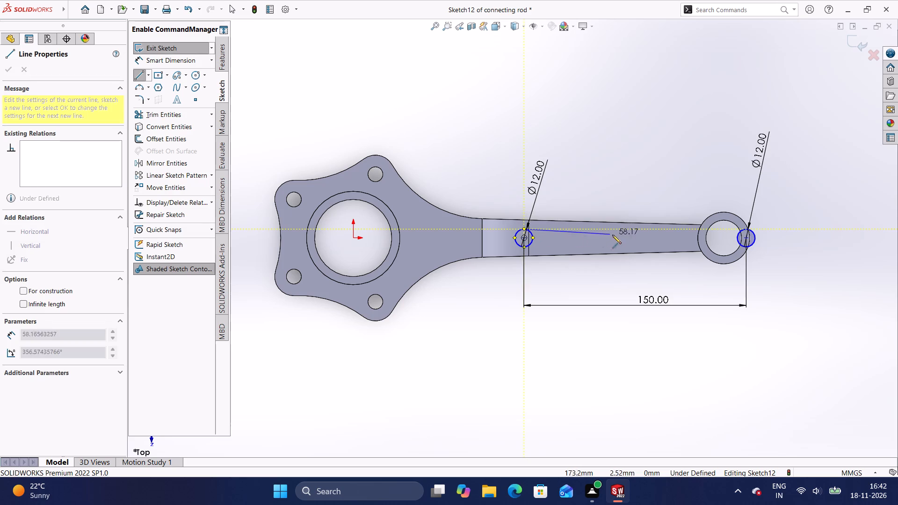
pyautogui.click(745, 228)
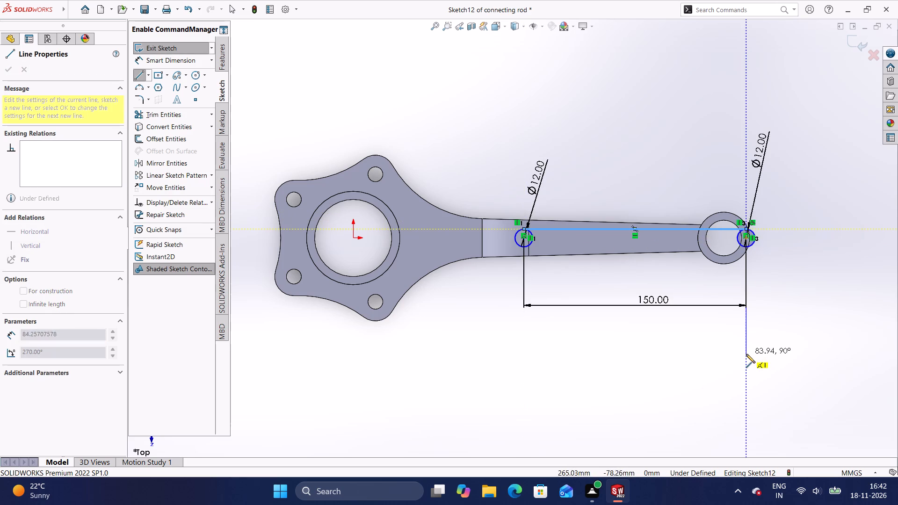
pyautogui.press('Escape')
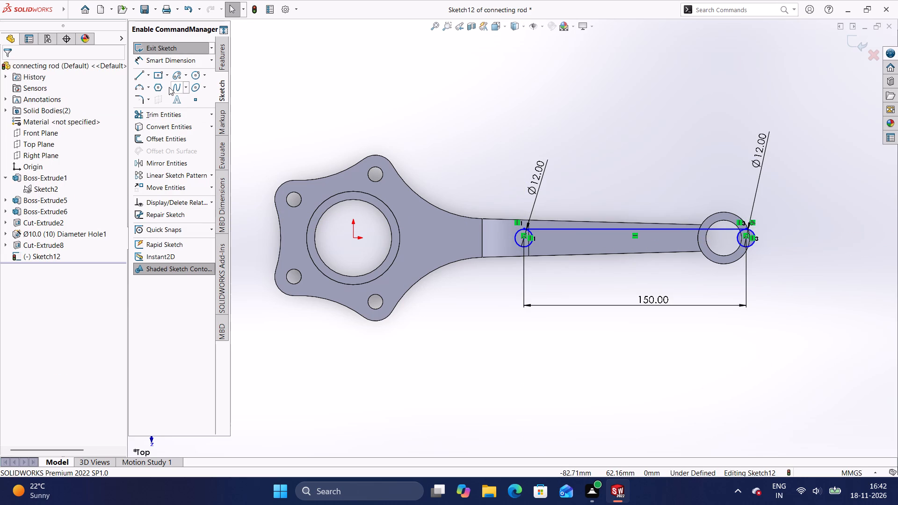
pyautogui.click(140, 77)
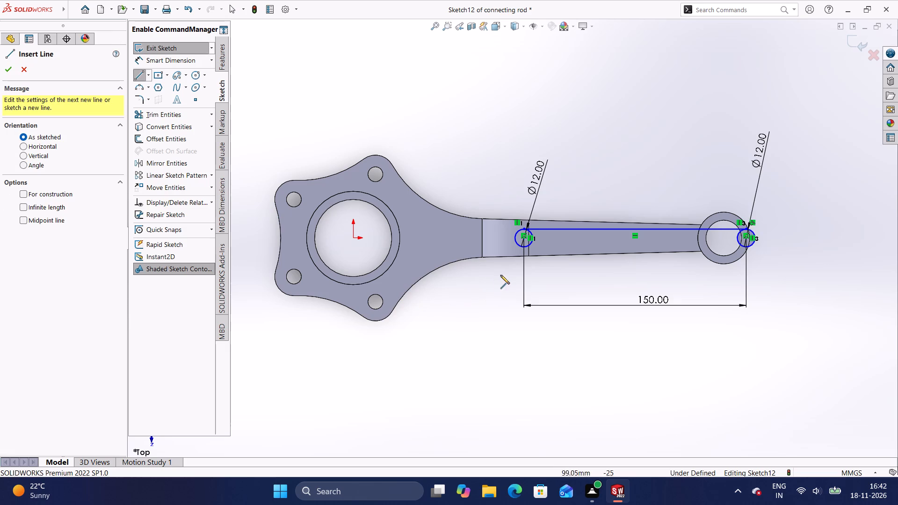
pyautogui.click(523, 247)
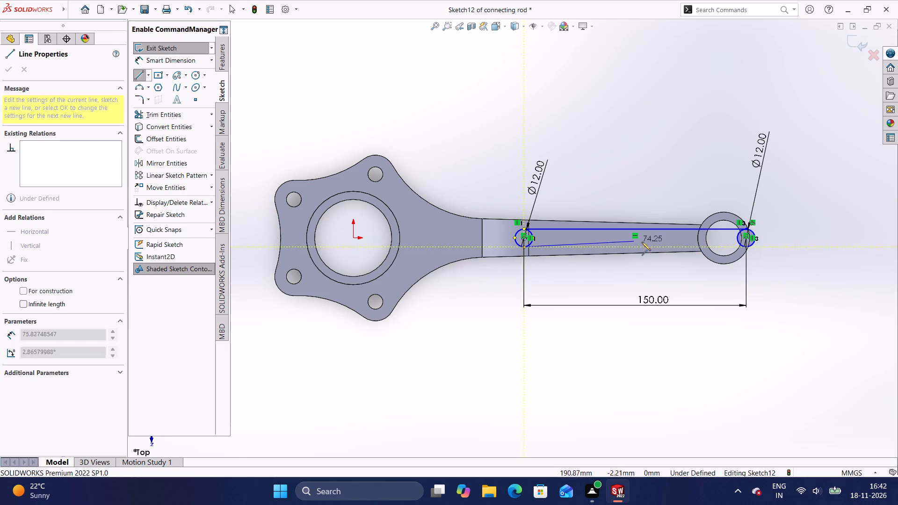
pyautogui.click(745, 245)
pyautogui.press('Escape')
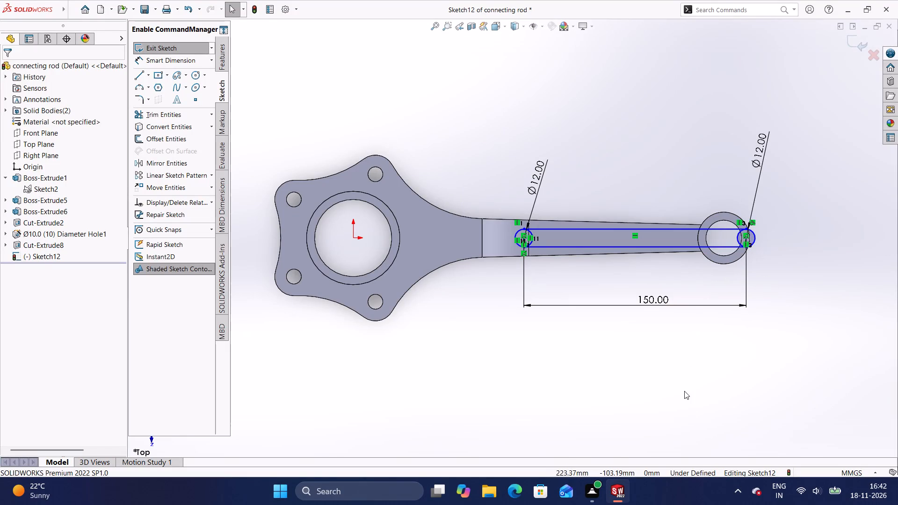
# Trim the inner halves of both circles with Trim to closest, leaving a closed straight-slot outline.
pyautogui.click(159, 116)
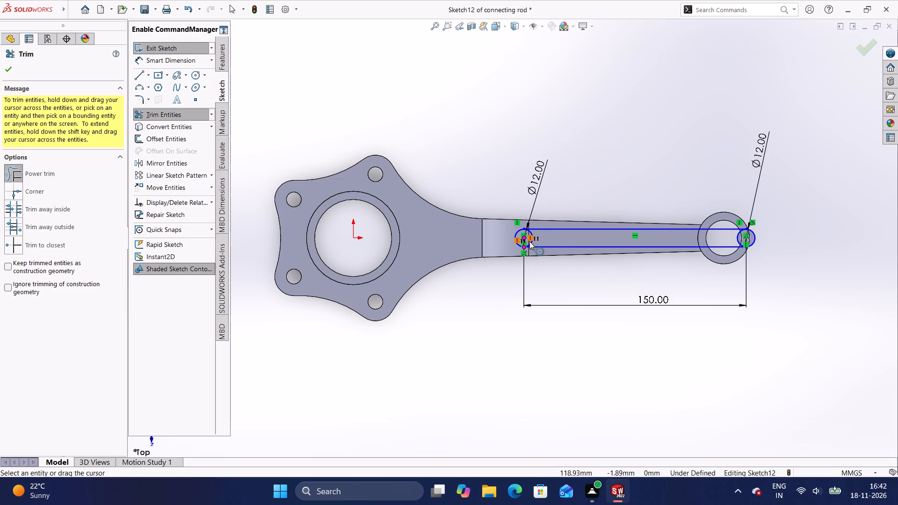
pyautogui.click(529, 241)
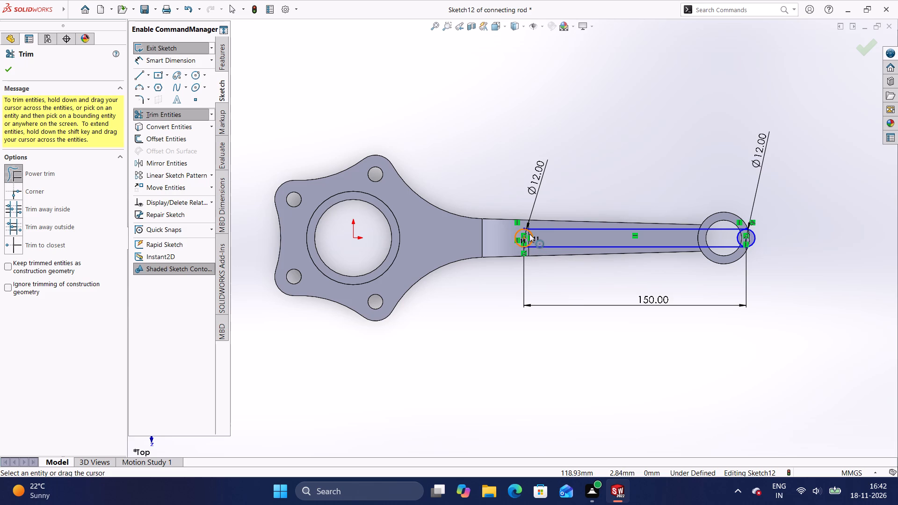
pyautogui.click(529, 233)
pyautogui.click(58, 245)
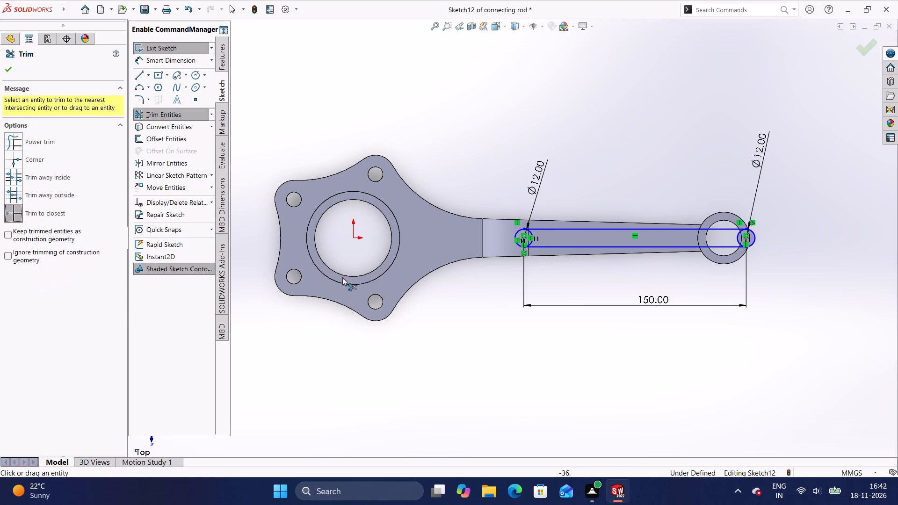
pyautogui.click(531, 241)
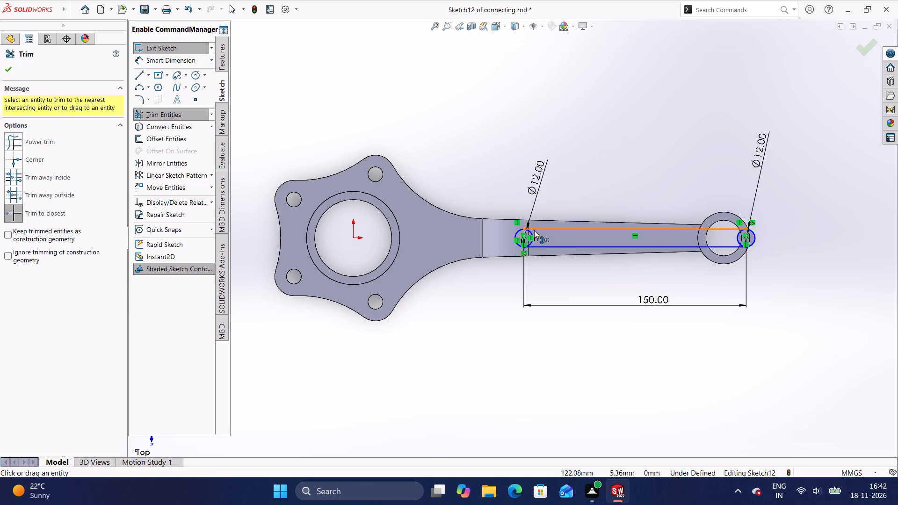
pyautogui.scroll(-4, 534, 230)
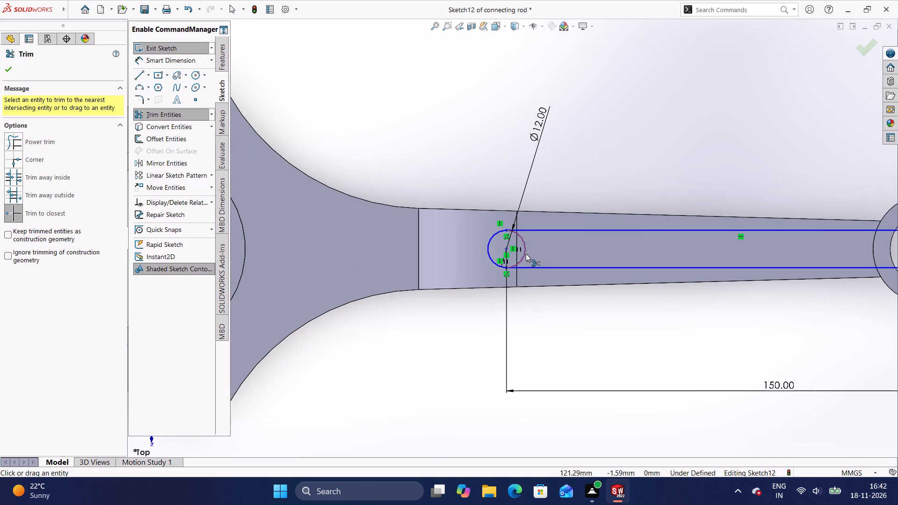
pyautogui.click(526, 253)
pyautogui.scroll(-1, 684, 306)
pyautogui.scroll(2, 684, 306)
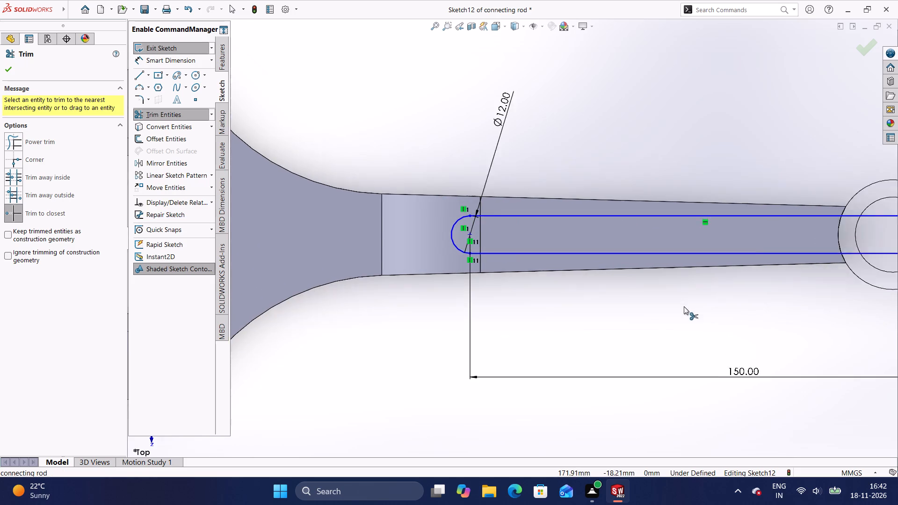
pyautogui.scroll(1, 684, 306)
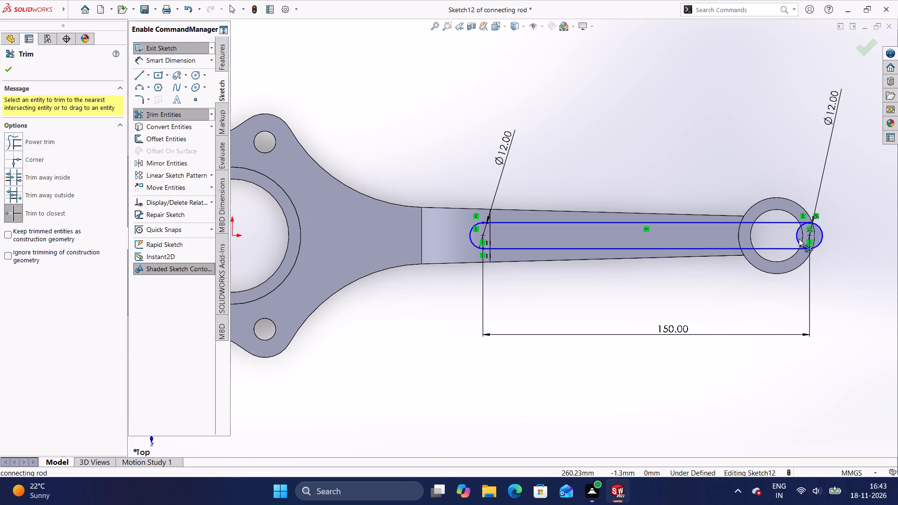
pyautogui.click(797, 236)
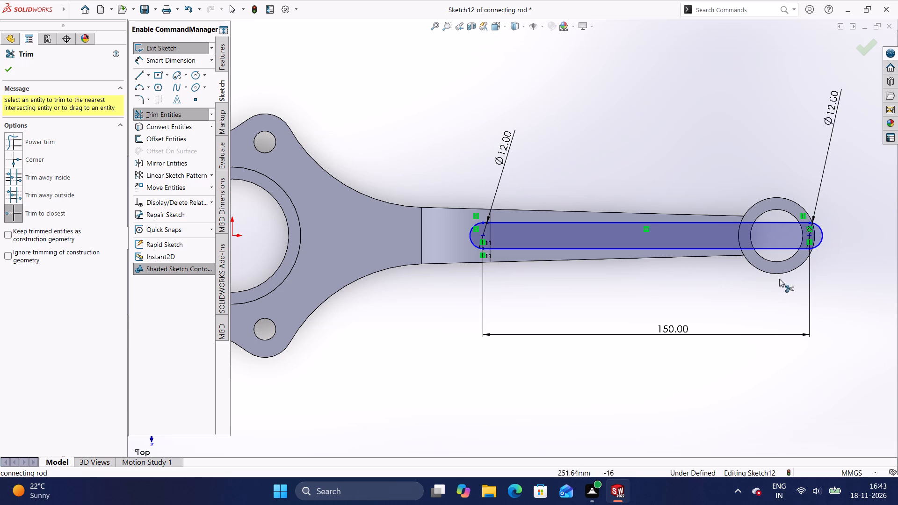
pyautogui.press('Escape')
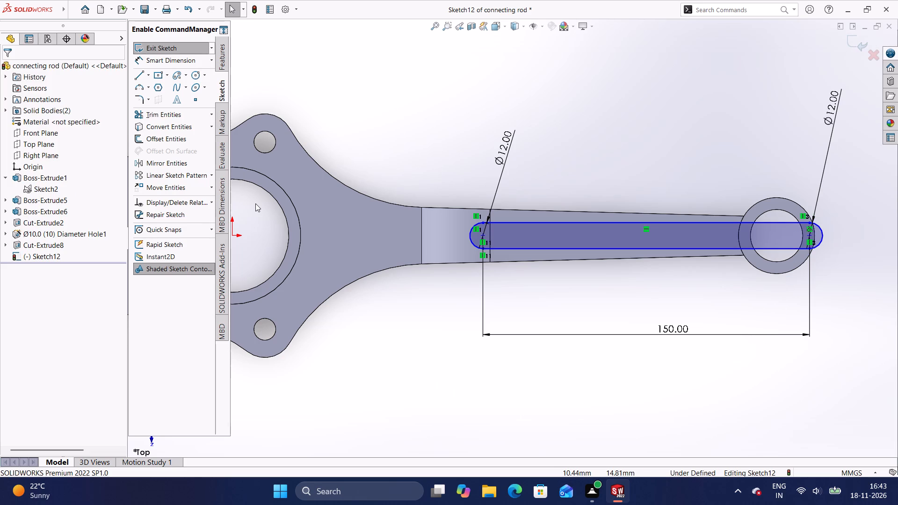
pyautogui.press('Escape')
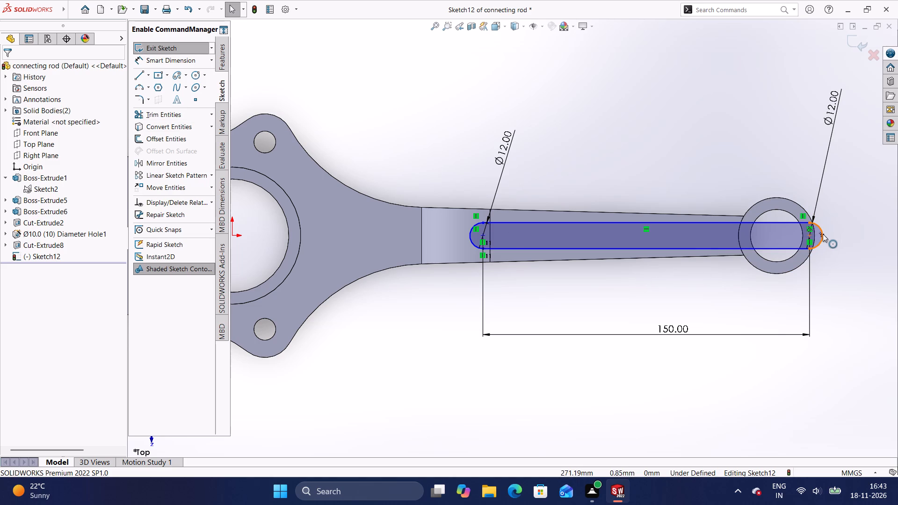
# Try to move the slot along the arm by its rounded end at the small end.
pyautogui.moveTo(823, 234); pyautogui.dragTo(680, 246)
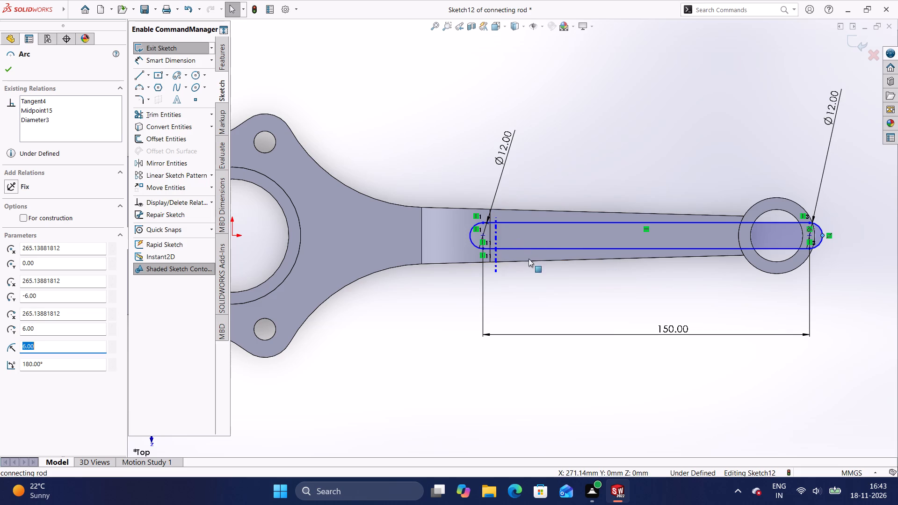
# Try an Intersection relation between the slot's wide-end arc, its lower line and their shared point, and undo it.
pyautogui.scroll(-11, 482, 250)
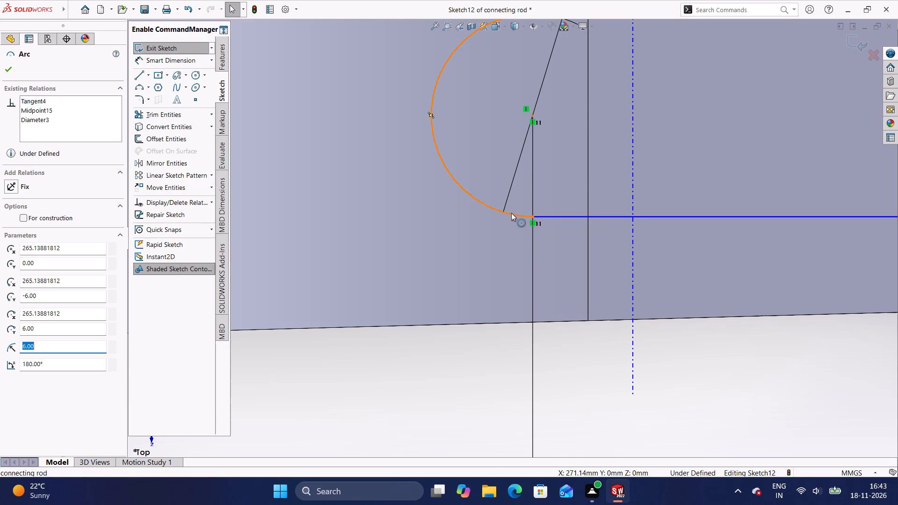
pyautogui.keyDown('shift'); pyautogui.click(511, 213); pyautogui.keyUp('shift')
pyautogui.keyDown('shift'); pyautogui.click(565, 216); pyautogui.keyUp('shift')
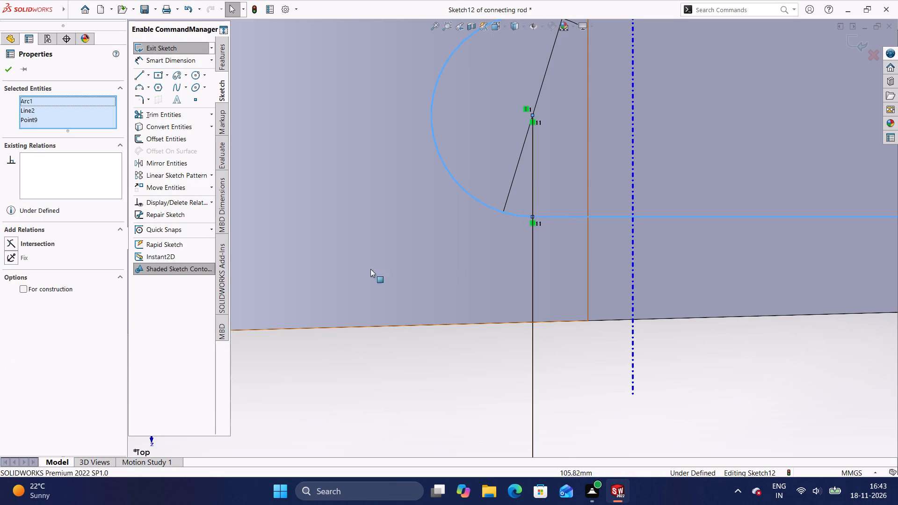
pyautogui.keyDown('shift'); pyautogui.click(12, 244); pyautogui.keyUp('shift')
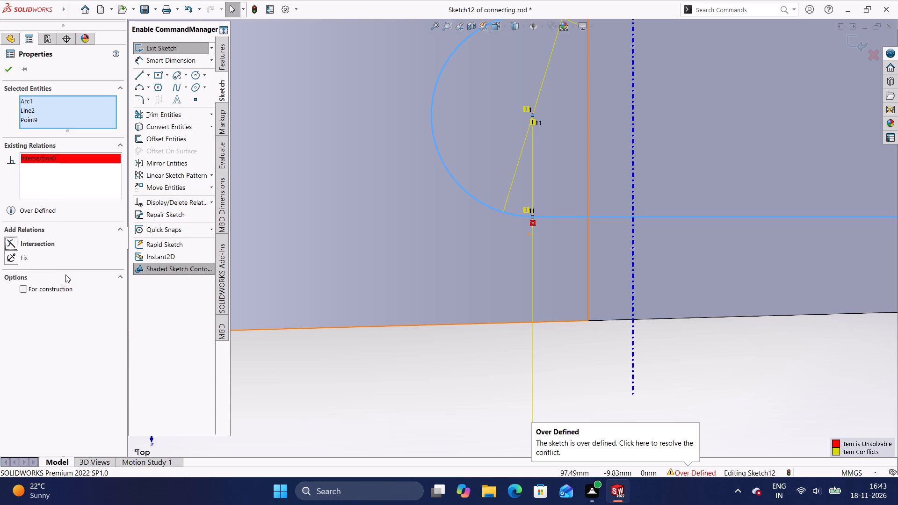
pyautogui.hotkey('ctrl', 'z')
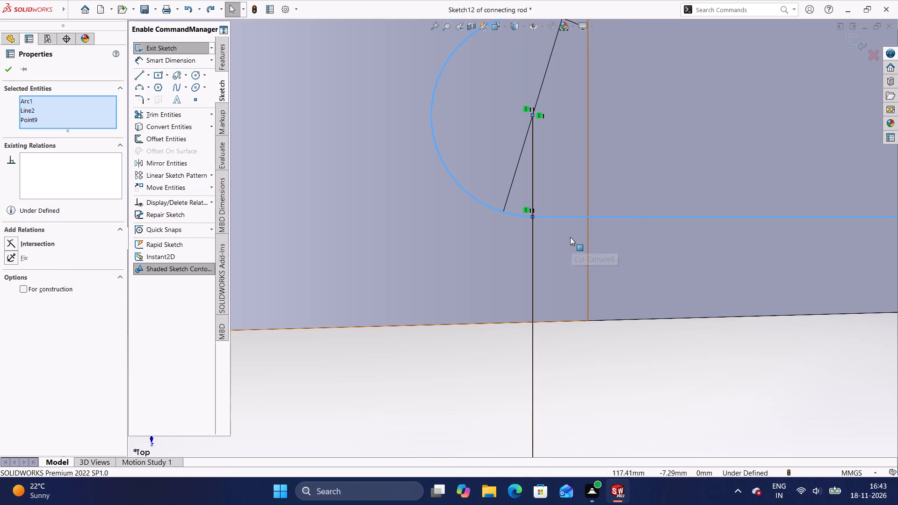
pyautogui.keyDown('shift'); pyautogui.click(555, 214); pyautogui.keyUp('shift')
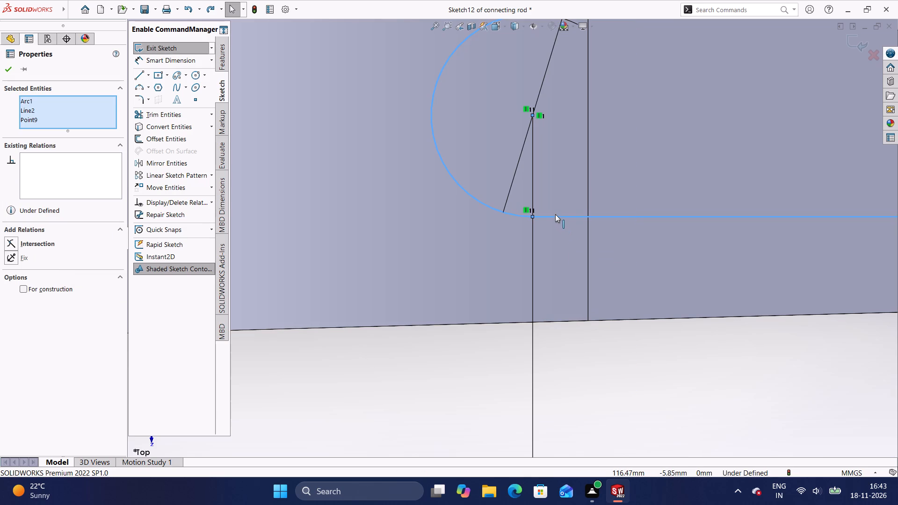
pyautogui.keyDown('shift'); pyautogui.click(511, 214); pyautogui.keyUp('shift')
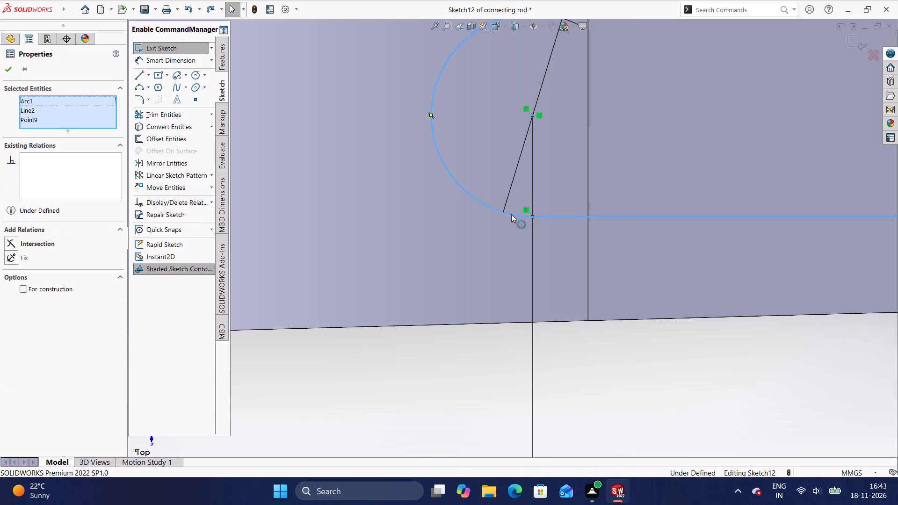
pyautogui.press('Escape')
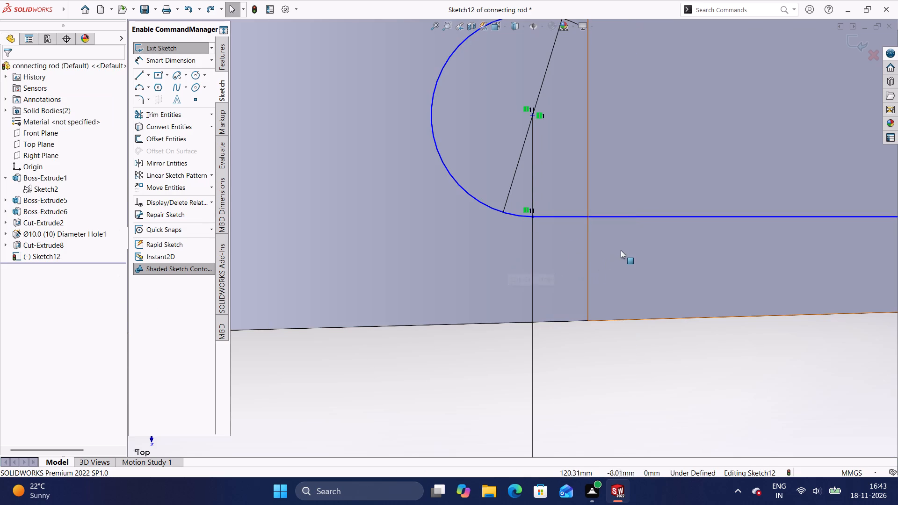
# Add a Tangent relation between the slot's arc at the arm's wide end and its lower line.
pyautogui.keyDown('shift'); pyautogui.click(615, 217); pyautogui.keyUp('shift')
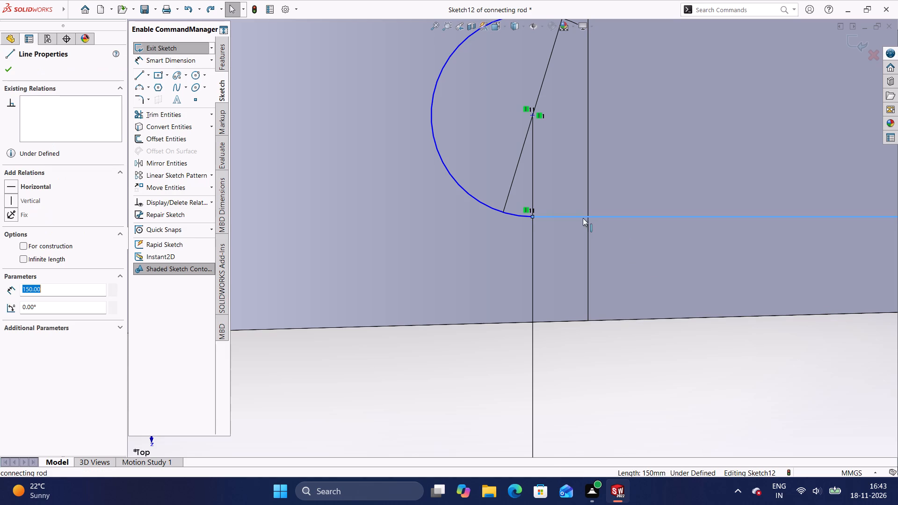
pyautogui.keyDown('shift'); pyautogui.click(513, 216); pyautogui.keyUp('shift')
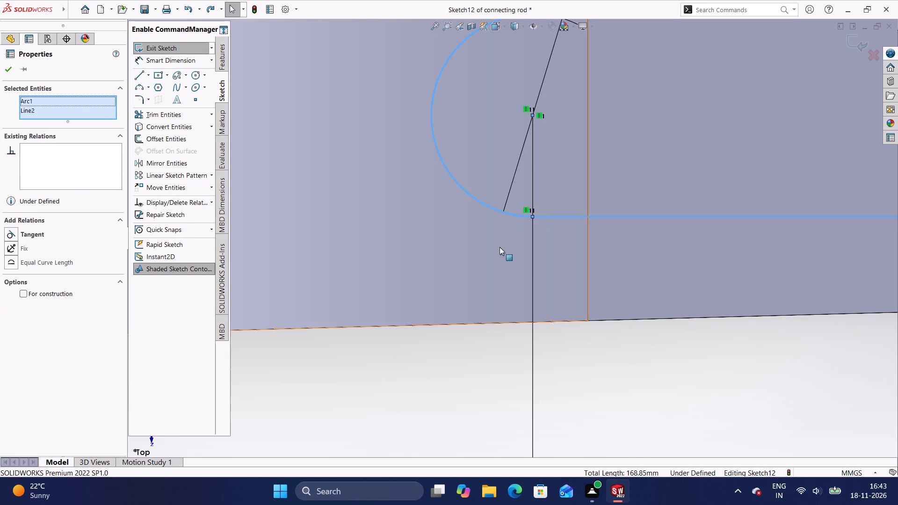
pyautogui.keyDown('shift'); pyautogui.click(12, 232); pyautogui.keyUp('shift')
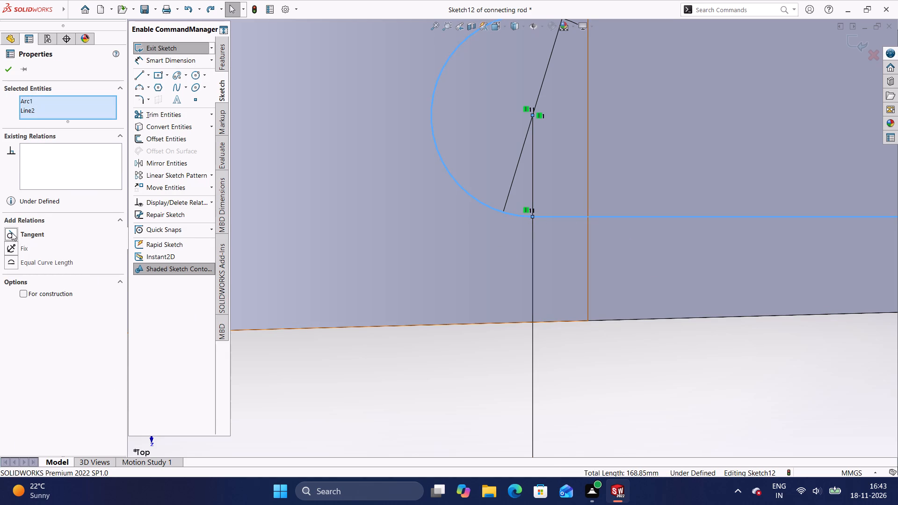
pyautogui.click(350, 385)
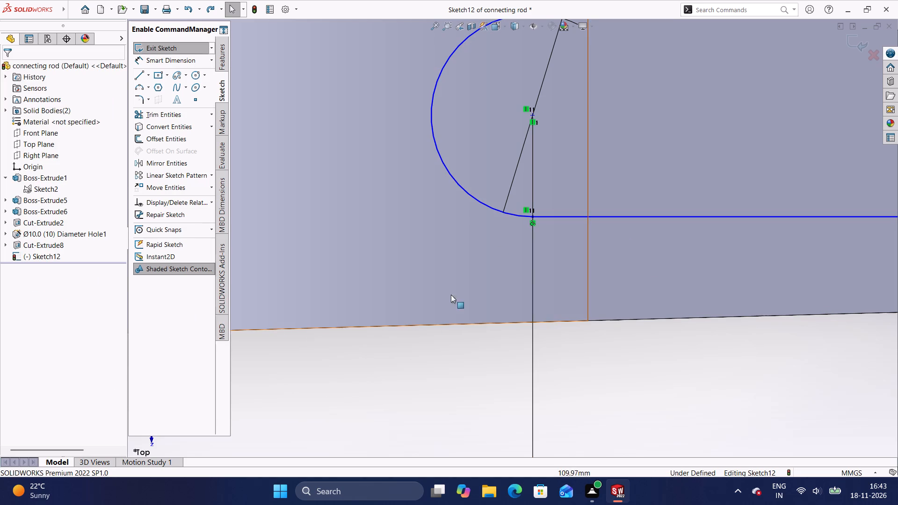
# Add a Tangent relation between the slot's wide-end arc and its upper line.
pyautogui.scroll(2, 494, 255)
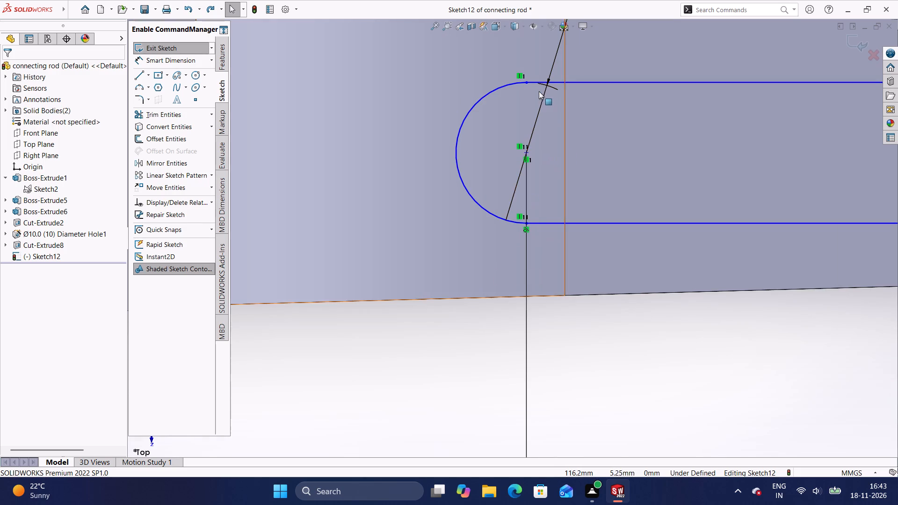
pyautogui.keyDown('shift'); pyautogui.click(592, 79); pyautogui.keyUp('shift')
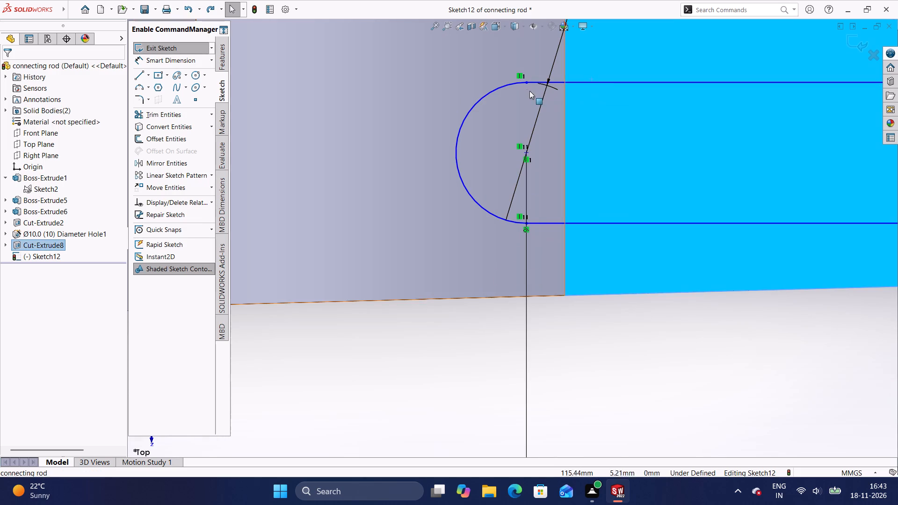
pyautogui.press('Escape')
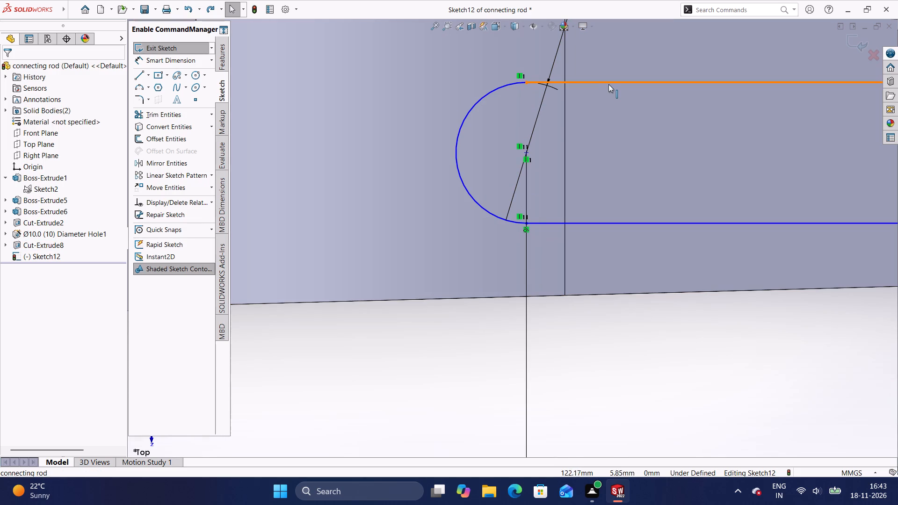
pyautogui.click(605, 83)
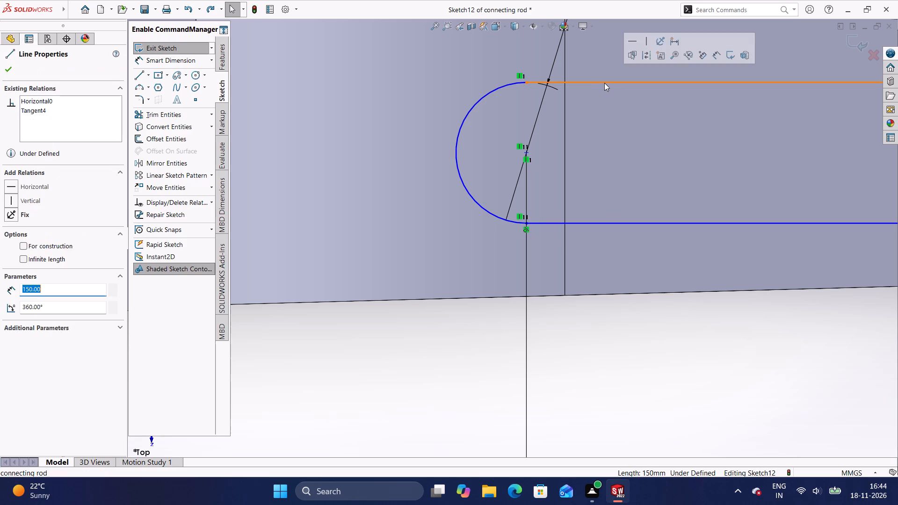
pyautogui.keyDown('shift'); pyautogui.click(514, 83); pyautogui.keyUp('shift')
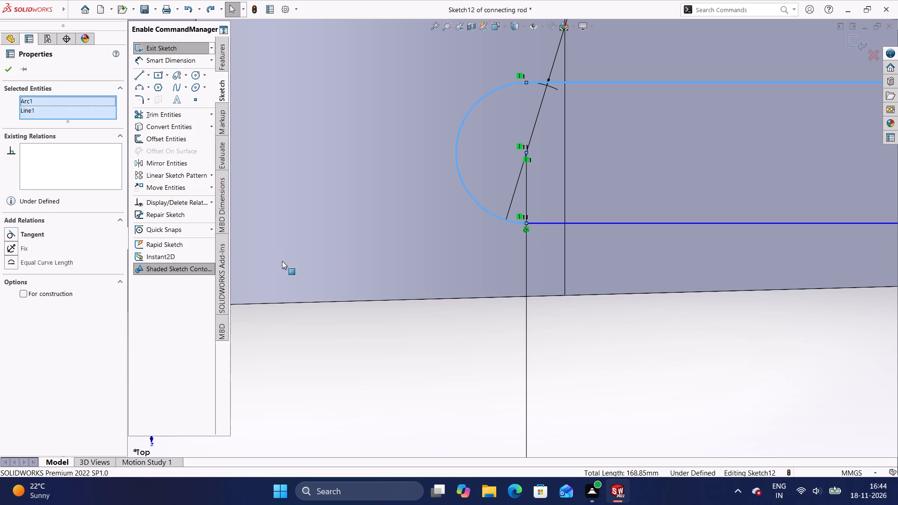
pyautogui.keyDown('shift'); pyautogui.click(12, 233); pyautogui.keyUp('shift')
pyautogui.click(366, 380)
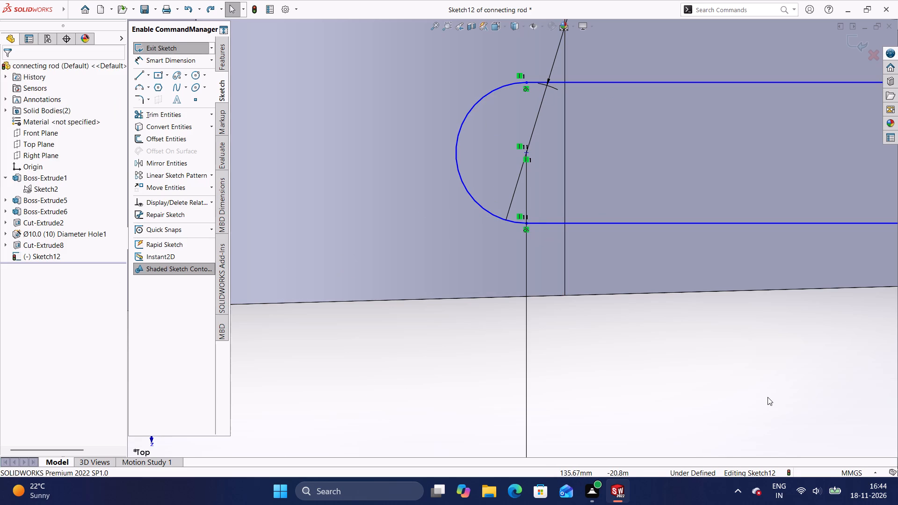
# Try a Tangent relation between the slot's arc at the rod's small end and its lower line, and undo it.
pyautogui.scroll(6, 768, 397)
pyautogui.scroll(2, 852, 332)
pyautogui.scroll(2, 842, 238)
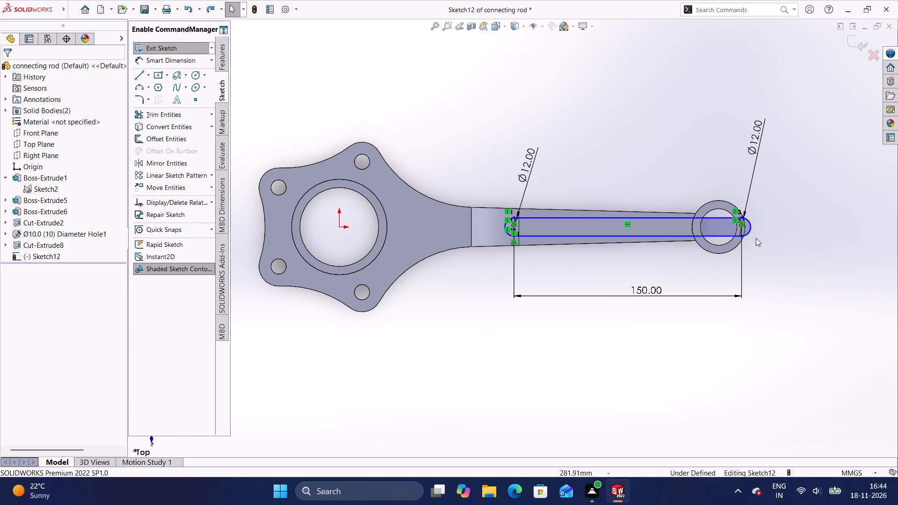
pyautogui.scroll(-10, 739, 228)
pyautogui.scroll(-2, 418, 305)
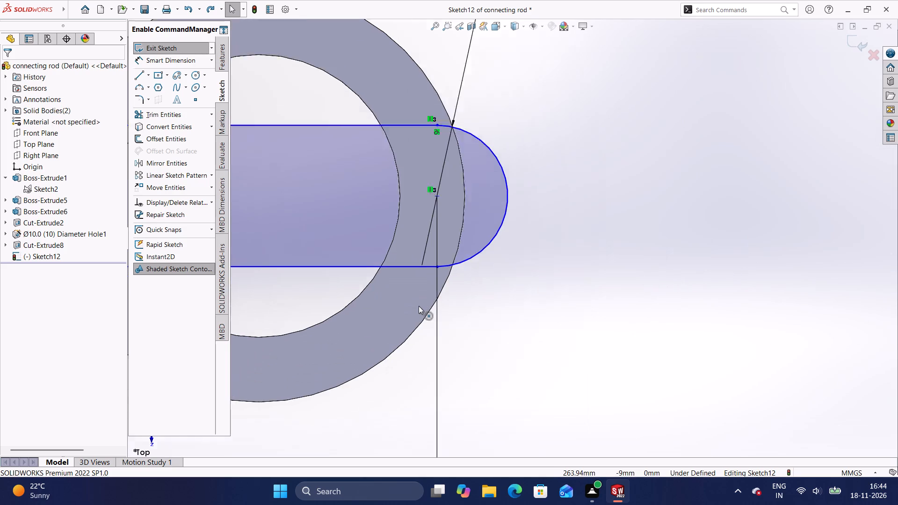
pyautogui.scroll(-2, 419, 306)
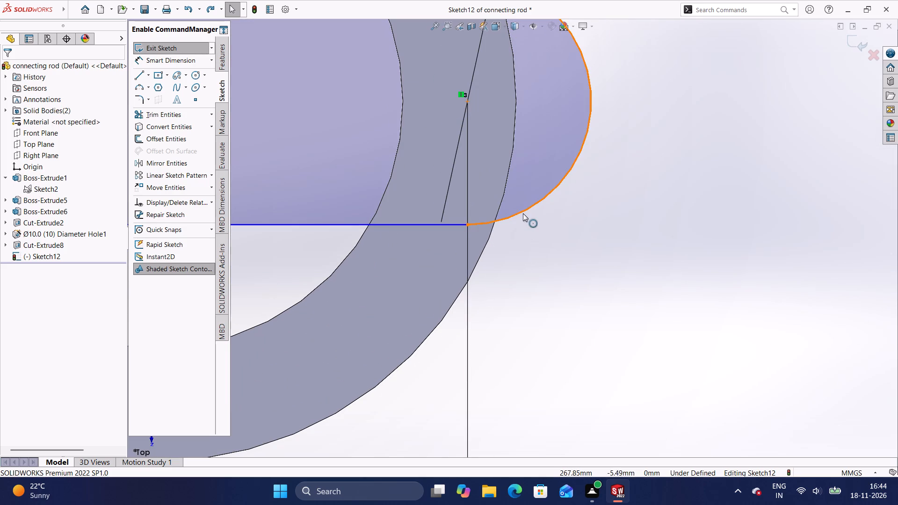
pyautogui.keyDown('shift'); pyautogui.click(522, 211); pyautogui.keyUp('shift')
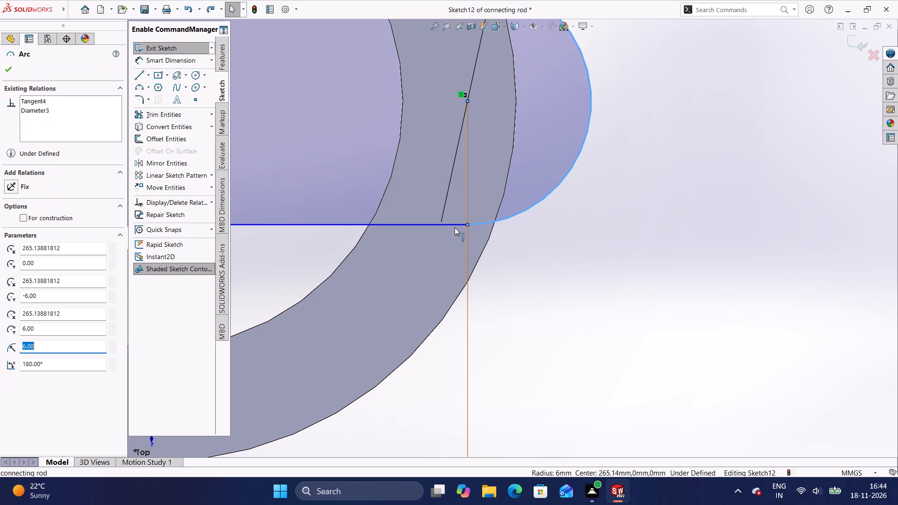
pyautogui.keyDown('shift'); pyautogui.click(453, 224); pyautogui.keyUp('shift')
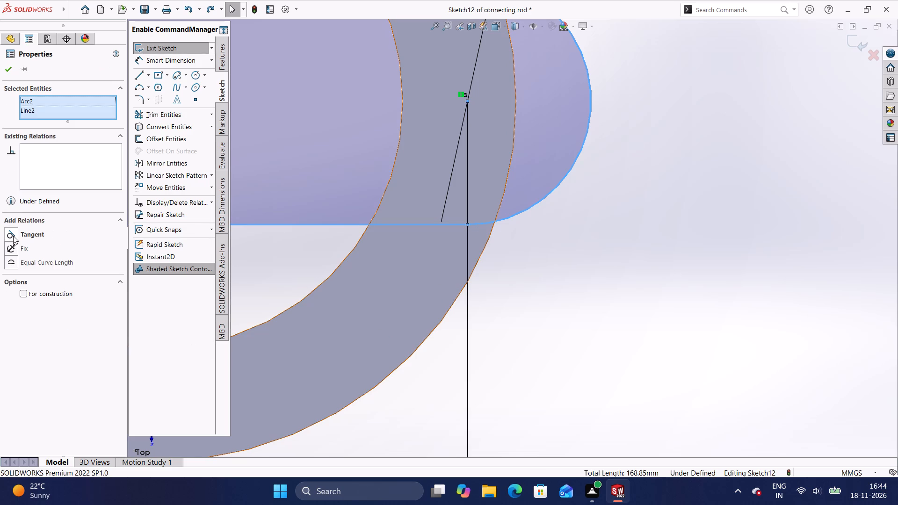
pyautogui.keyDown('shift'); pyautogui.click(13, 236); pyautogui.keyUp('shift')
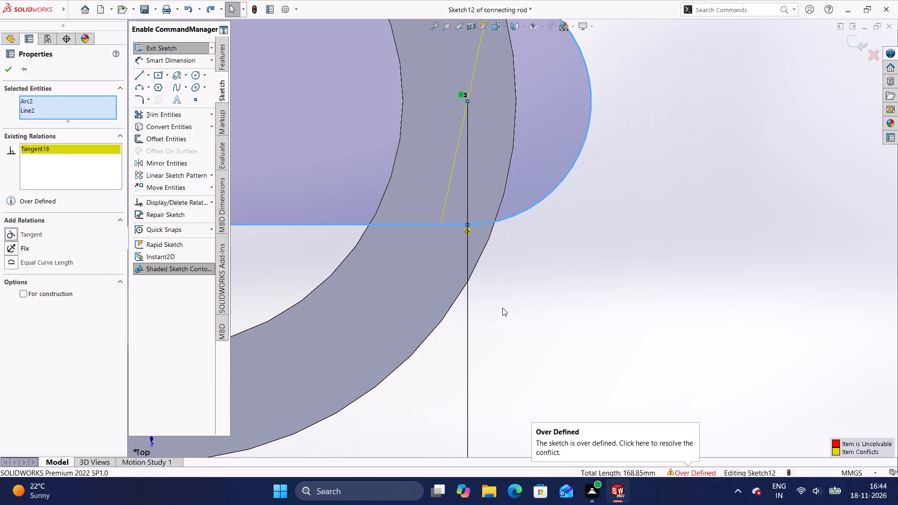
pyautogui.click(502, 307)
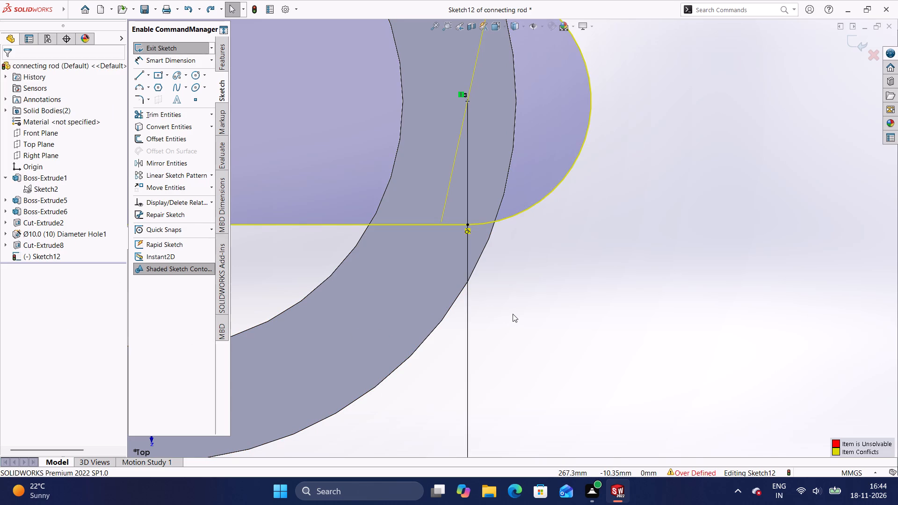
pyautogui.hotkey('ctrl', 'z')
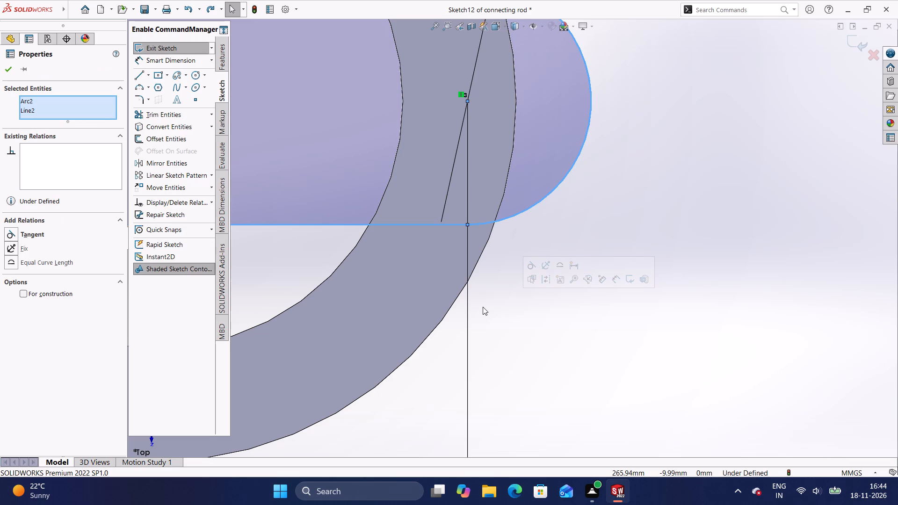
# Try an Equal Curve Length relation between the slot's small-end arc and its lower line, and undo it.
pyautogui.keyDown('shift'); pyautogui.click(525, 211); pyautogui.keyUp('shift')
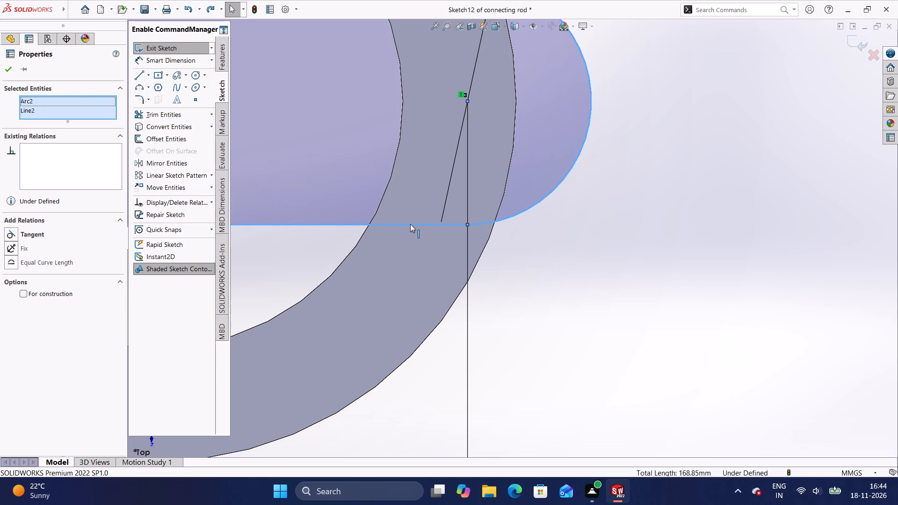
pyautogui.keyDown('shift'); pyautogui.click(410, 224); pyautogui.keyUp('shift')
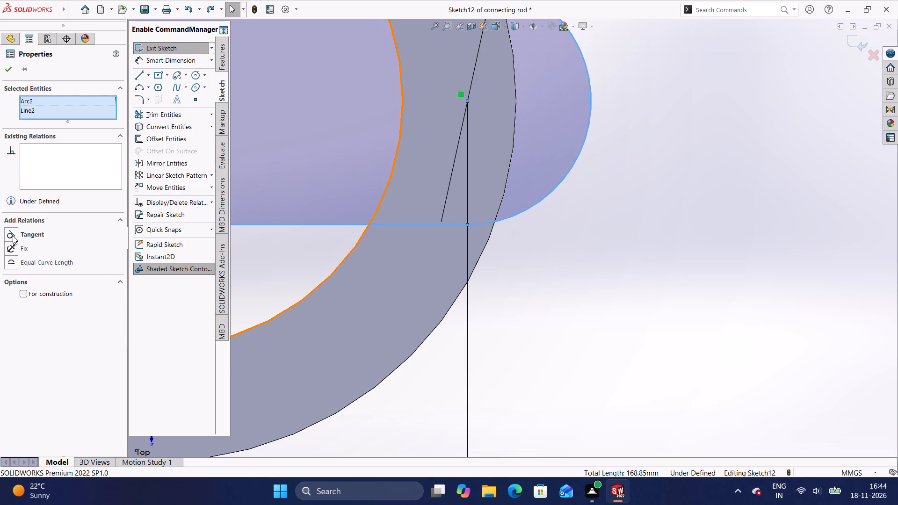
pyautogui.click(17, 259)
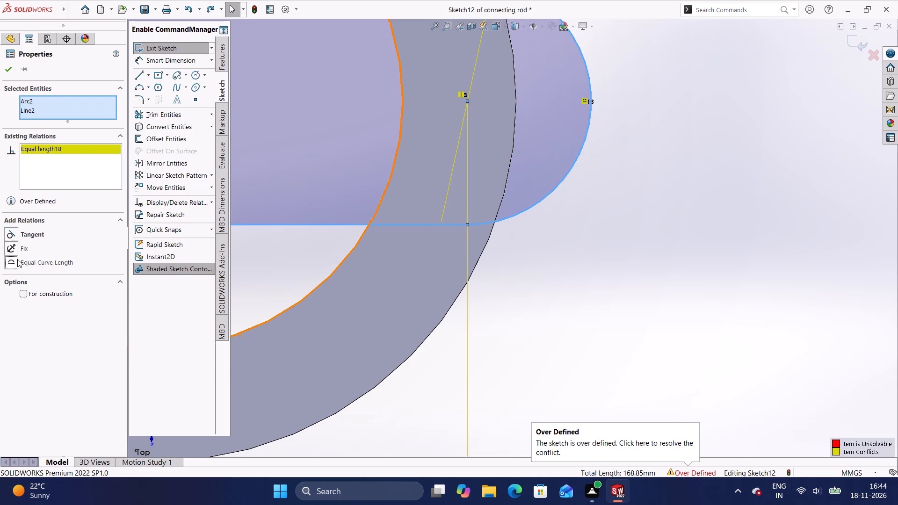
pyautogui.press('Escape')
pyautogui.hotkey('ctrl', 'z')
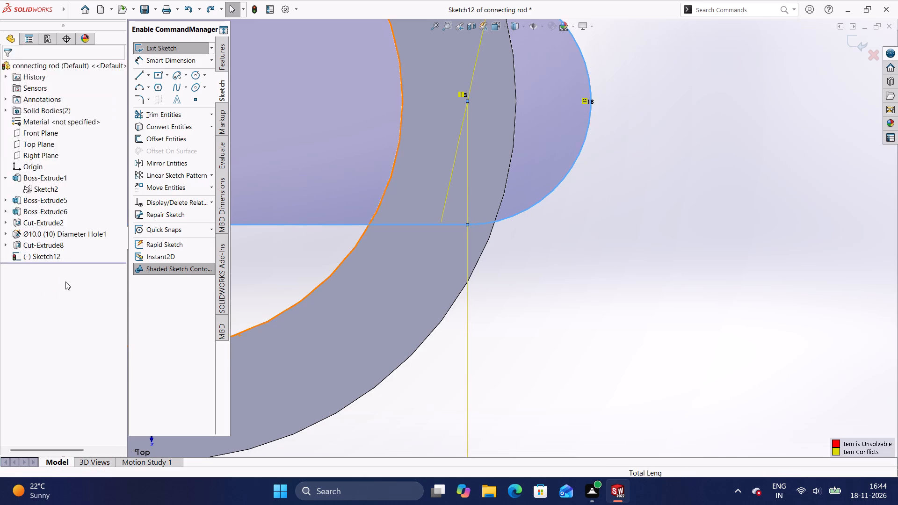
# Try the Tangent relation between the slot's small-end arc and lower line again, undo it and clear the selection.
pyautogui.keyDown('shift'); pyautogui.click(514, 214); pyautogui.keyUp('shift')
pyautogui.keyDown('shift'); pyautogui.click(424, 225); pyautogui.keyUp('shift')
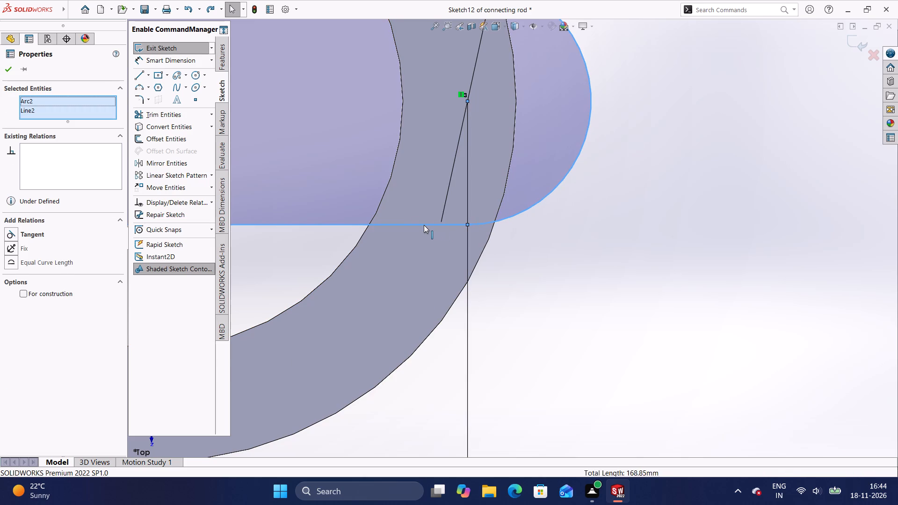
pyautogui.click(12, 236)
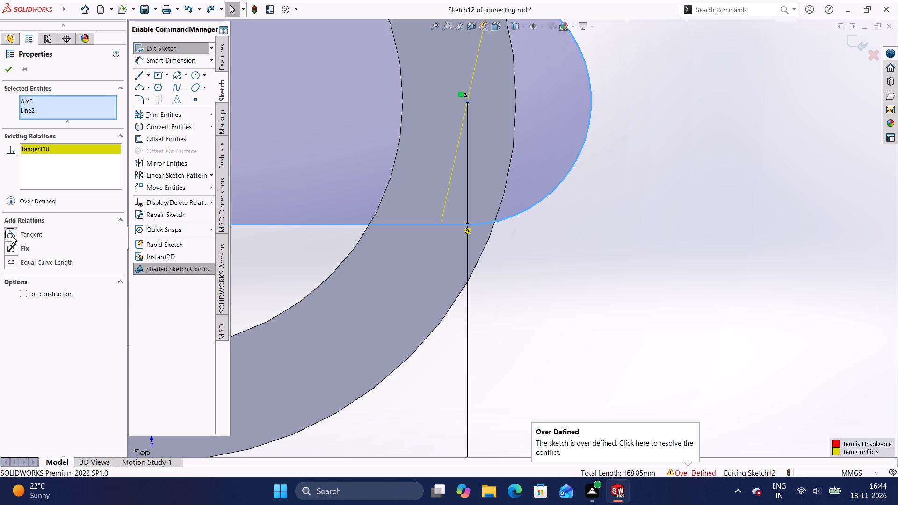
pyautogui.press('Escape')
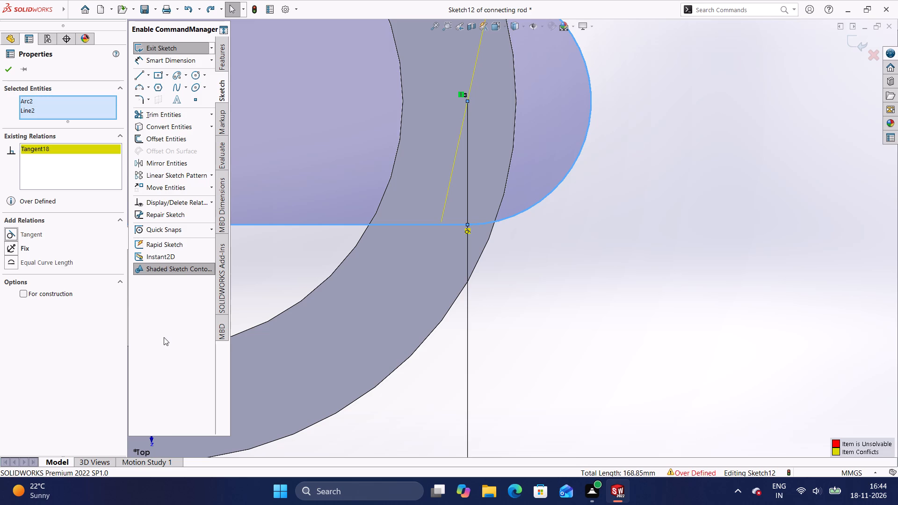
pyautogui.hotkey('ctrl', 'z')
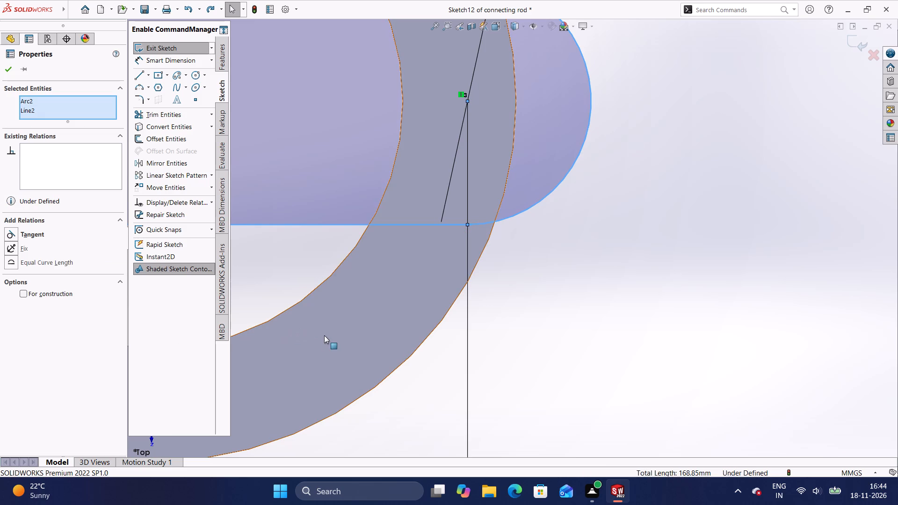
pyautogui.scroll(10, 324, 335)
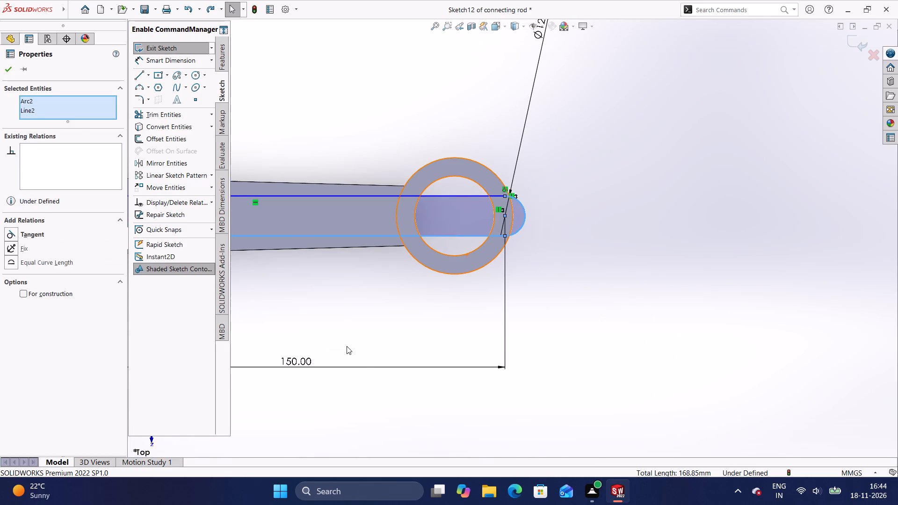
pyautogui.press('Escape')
# Try to move the slot along the arm towards the rod's big end by its wide-end arc.
pyautogui.scroll(5, 357, 365)
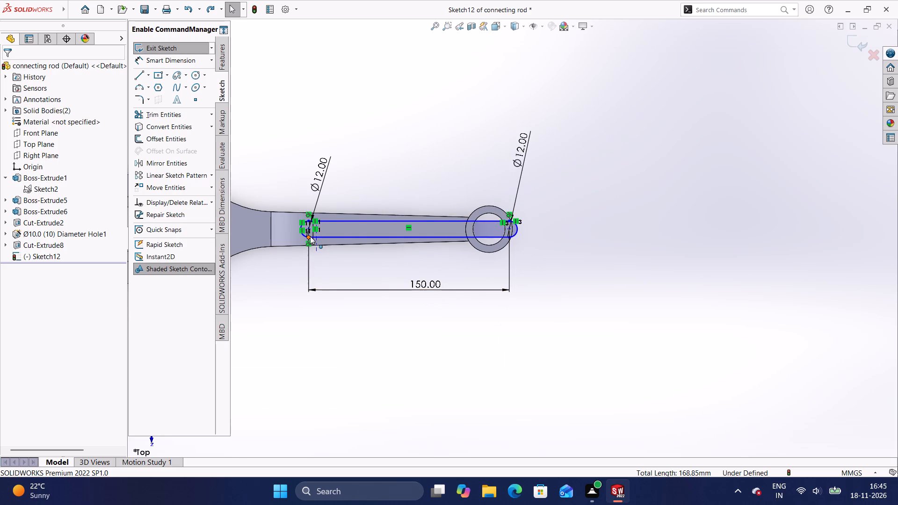
pyautogui.scroll(-7, 310, 236)
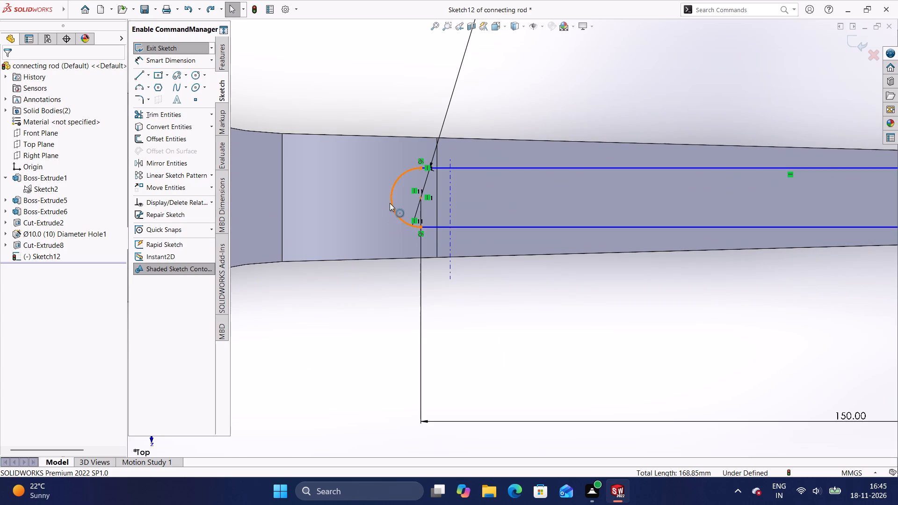
pyautogui.moveTo(392, 197); pyautogui.dragTo(339, 200)
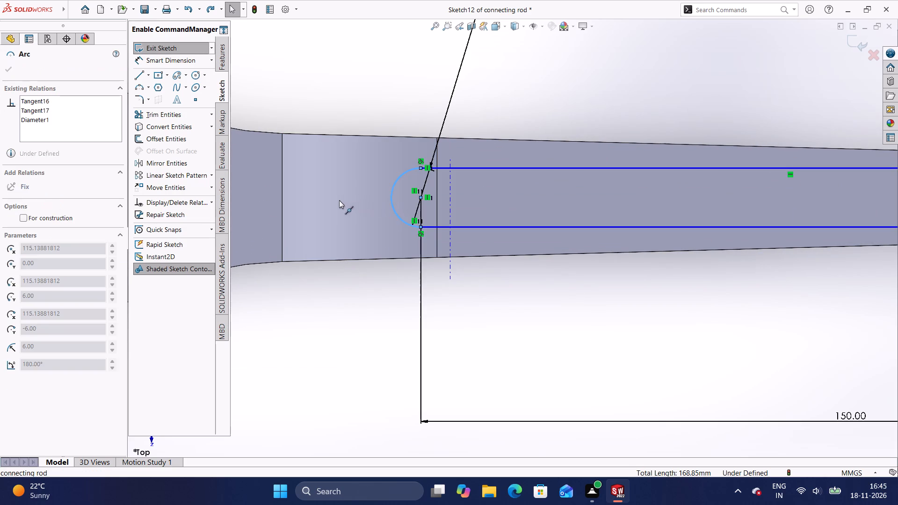
pyautogui.moveTo(339, 200); pyautogui.dragTo(337, 200)
pyautogui.press('Escape')
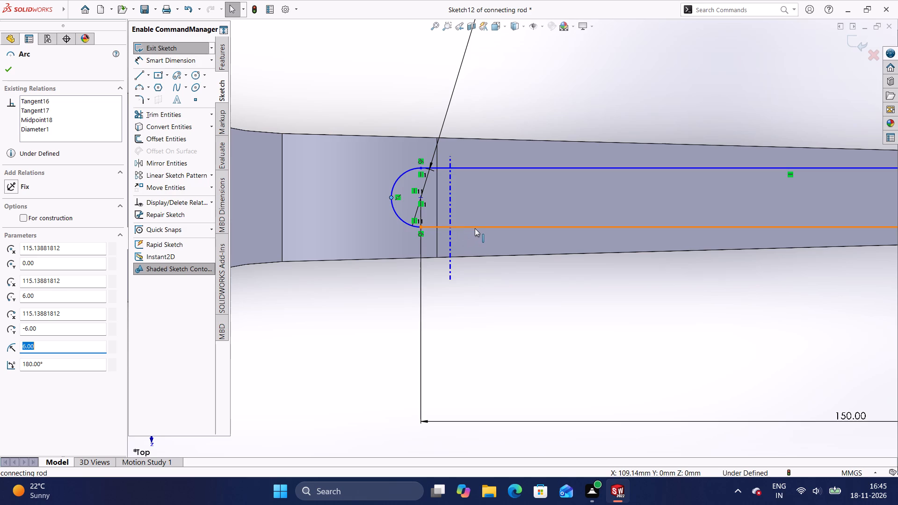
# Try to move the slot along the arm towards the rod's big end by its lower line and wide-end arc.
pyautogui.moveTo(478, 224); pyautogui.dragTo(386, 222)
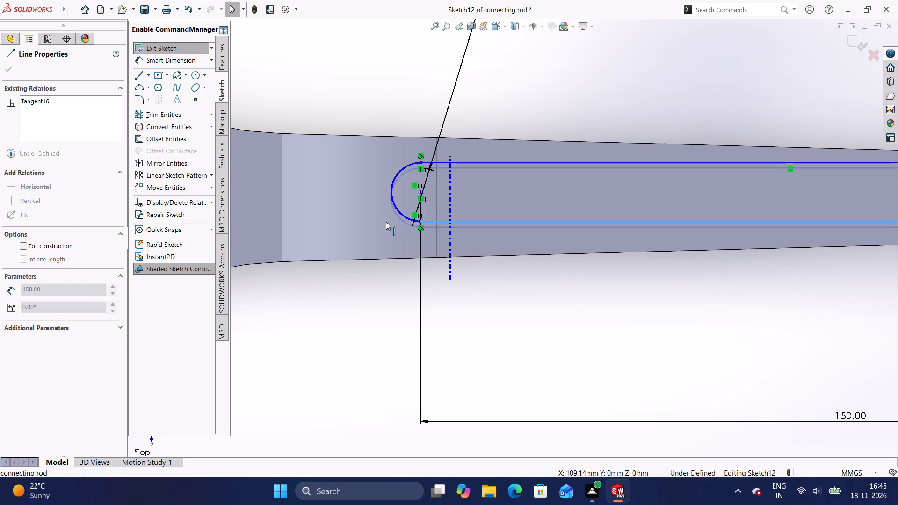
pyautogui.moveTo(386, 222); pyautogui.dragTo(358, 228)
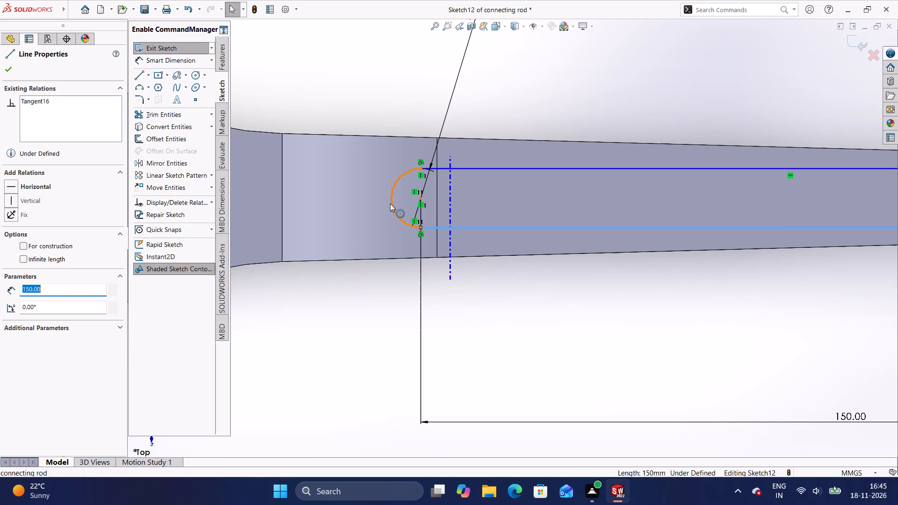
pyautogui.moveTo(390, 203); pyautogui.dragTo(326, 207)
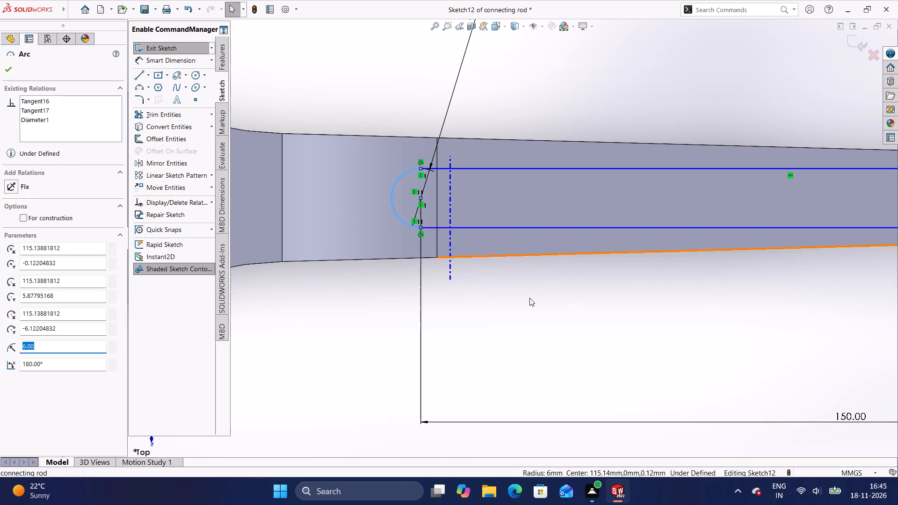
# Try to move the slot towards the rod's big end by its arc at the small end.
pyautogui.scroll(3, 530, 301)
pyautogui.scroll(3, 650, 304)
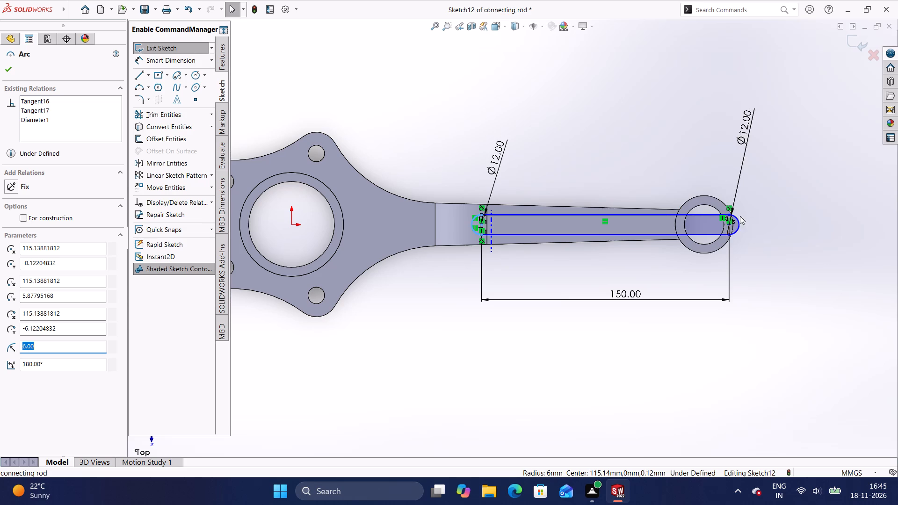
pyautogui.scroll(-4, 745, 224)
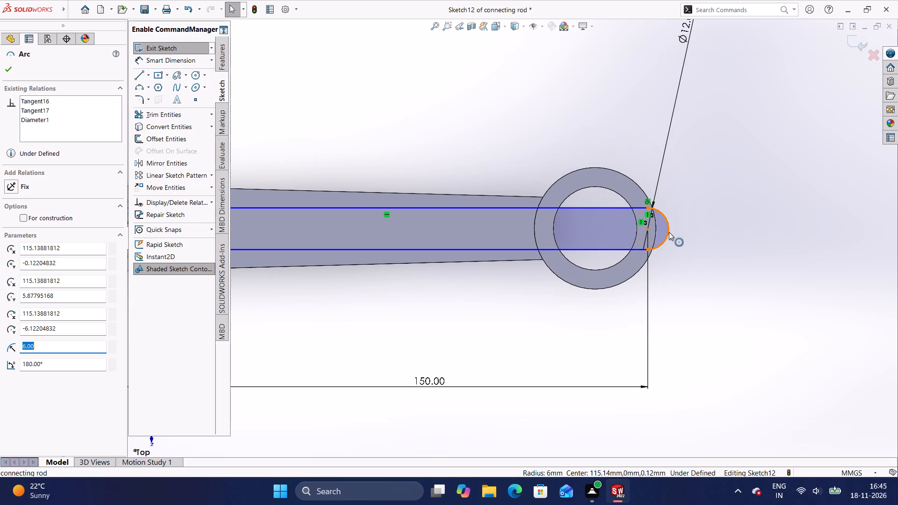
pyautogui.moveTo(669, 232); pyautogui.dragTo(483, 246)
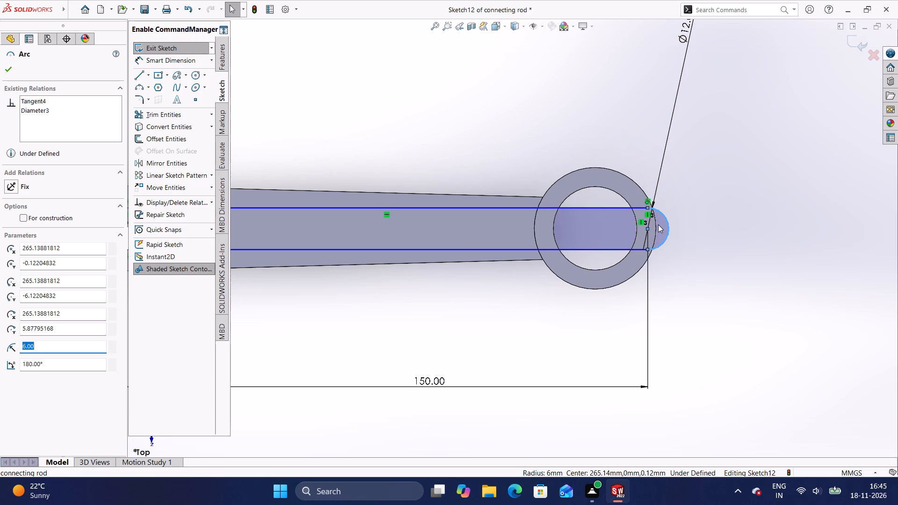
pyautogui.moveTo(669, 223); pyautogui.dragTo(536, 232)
# Undo all the slot geometry, dimensions and relations back to an empty sketch on the rod.
pyautogui.scroll(2, 513, 273)
pyautogui.scroll(3, 401, 269)
pyautogui.scroll(2, 321, 251)
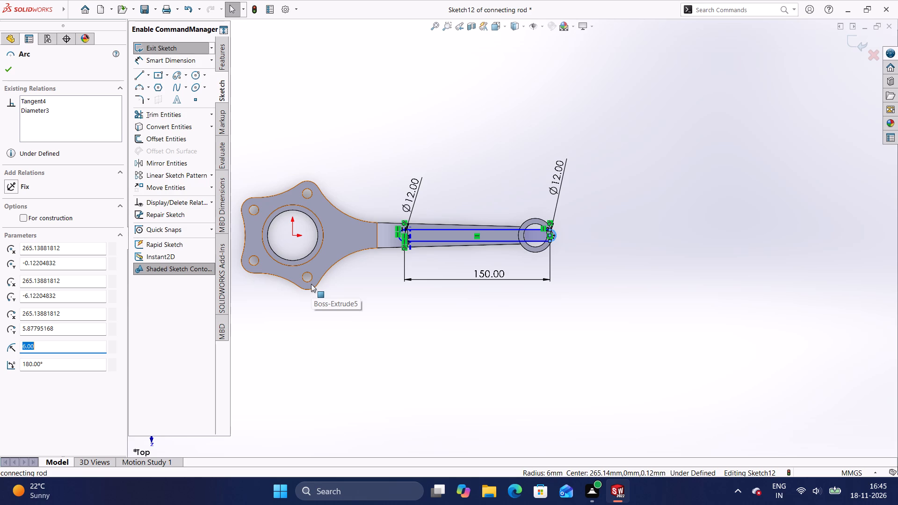
pyautogui.hotkey('ctrl', 'z')
pyautogui.hotkey('ctrl', 'z')
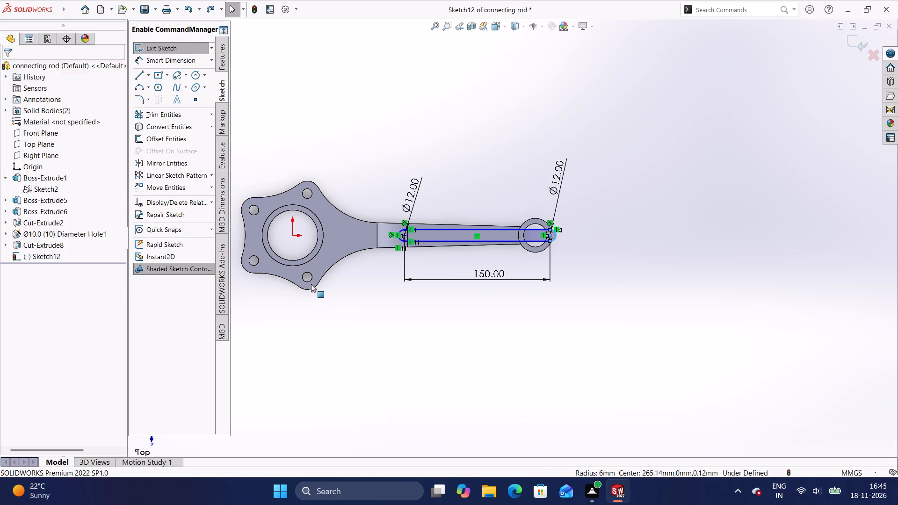
pyautogui.hotkey('ctrl', 'z')
pyautogui.hotkey('ctrl', 'z')
pyautogui.hotkey('ctrl', 'z')
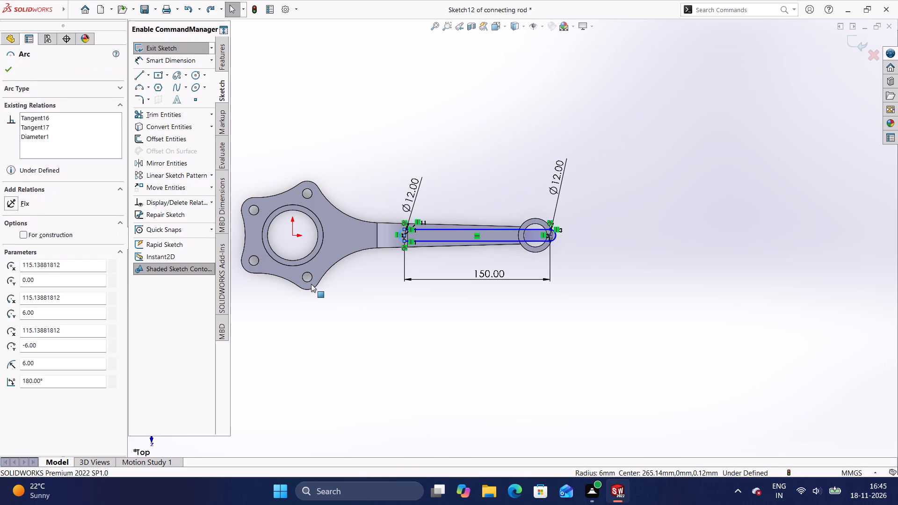
pyautogui.hotkey('ctrl', 'z')
pyautogui.hotkey('ctrl', 'z')
pyautogui.hotkey('ctrl', 'z')
pyautogui.hotkey('ctrl', 'z')
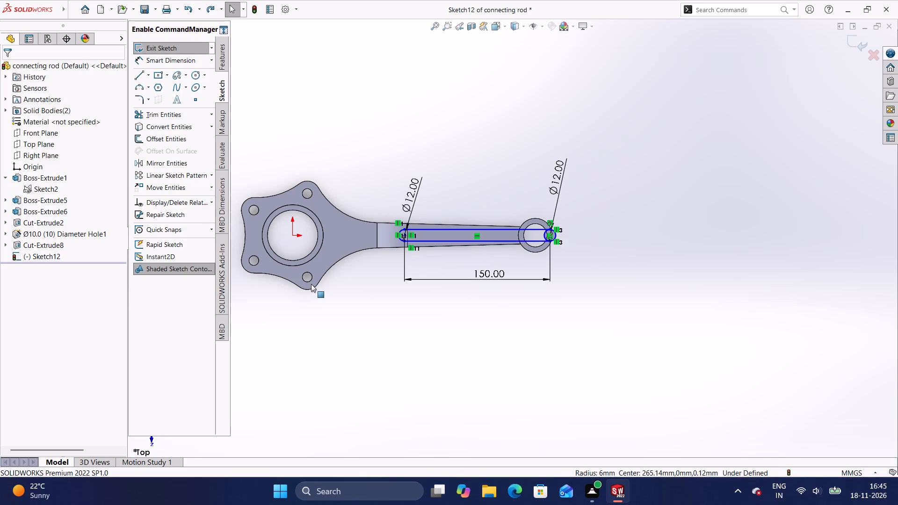
pyautogui.hotkey('ctrl', 'z')
pyautogui.hotkey('ctrl', 'z')
pyautogui.hotkey('ctrl', 'z')
pyautogui.hotkey('ctrl', 'z')
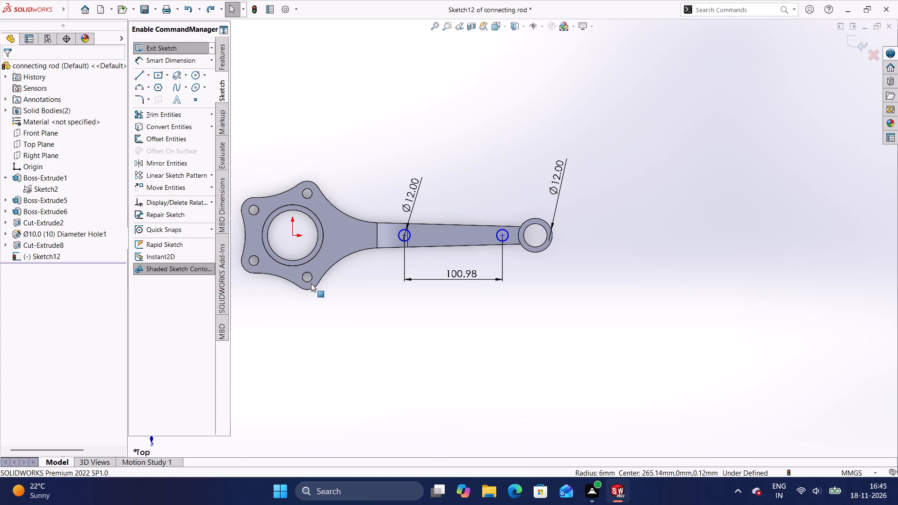
pyautogui.hotkey('ctrl', 'z')
pyautogui.hotkey('ctrl', 'z')
pyautogui.hotkey('ctrl', 'z')
pyautogui.hotkey('ctrl', 'z')
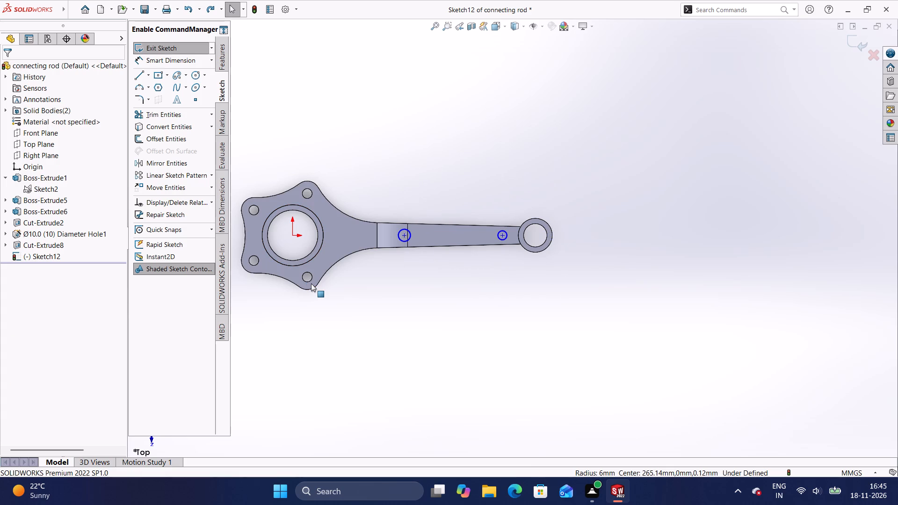
pyautogui.hotkey('ctrl', 'z')
pyautogui.hotkey('ctrl', 'z')
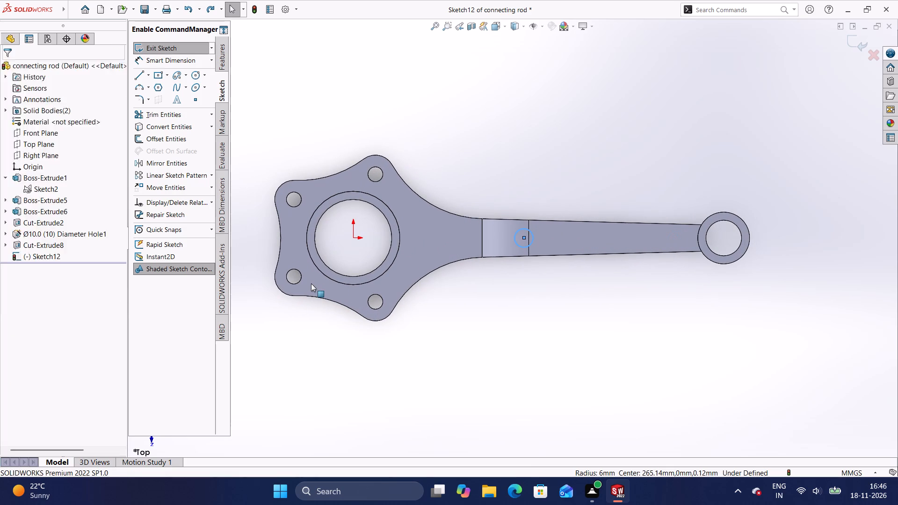
pyautogui.hotkey('ctrl', 'z')
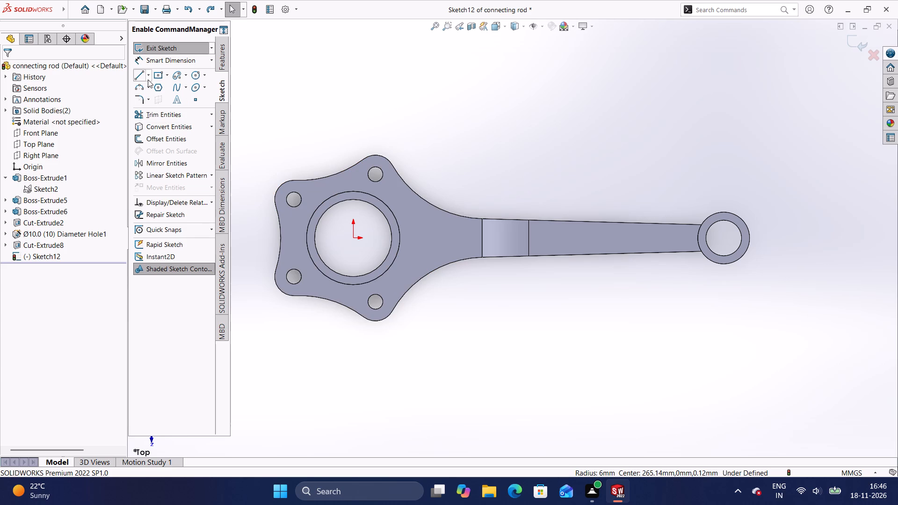
# Sketch two circles on the arm's centreline, radius about 4.7 mm near the wide end and about 3.8 mm towards the small end.
pyautogui.click(192, 79)
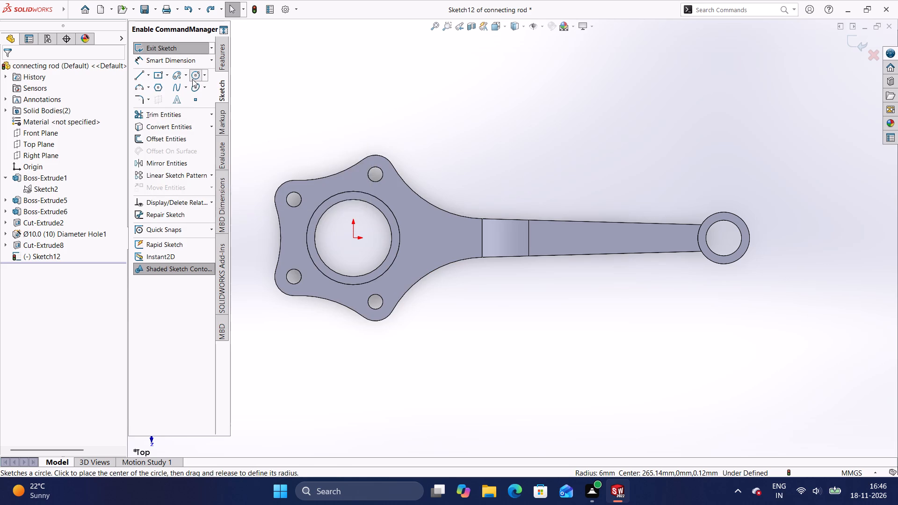
pyautogui.click(533, 158)
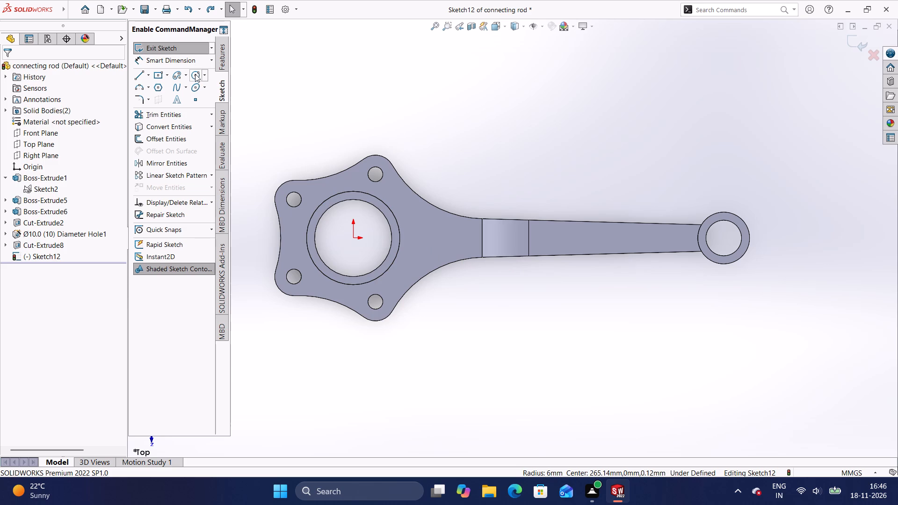
pyautogui.click(195, 72)
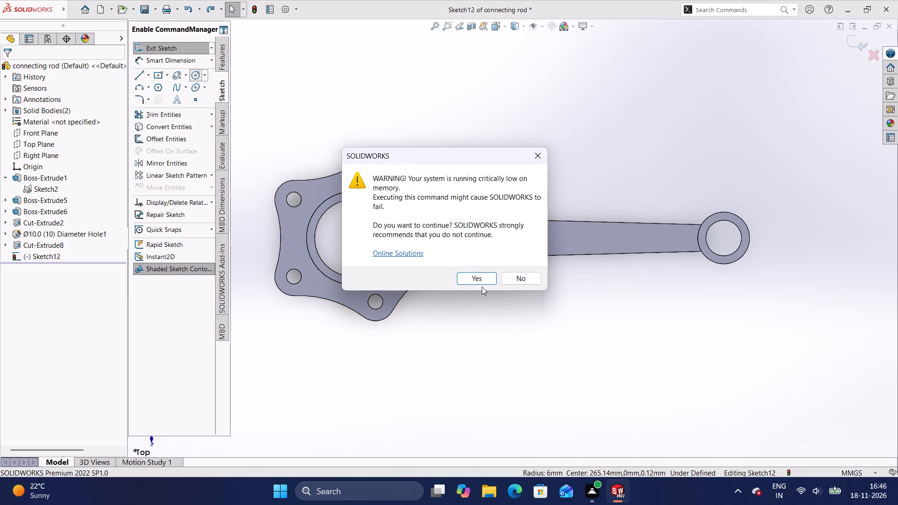
pyautogui.click(479, 282)
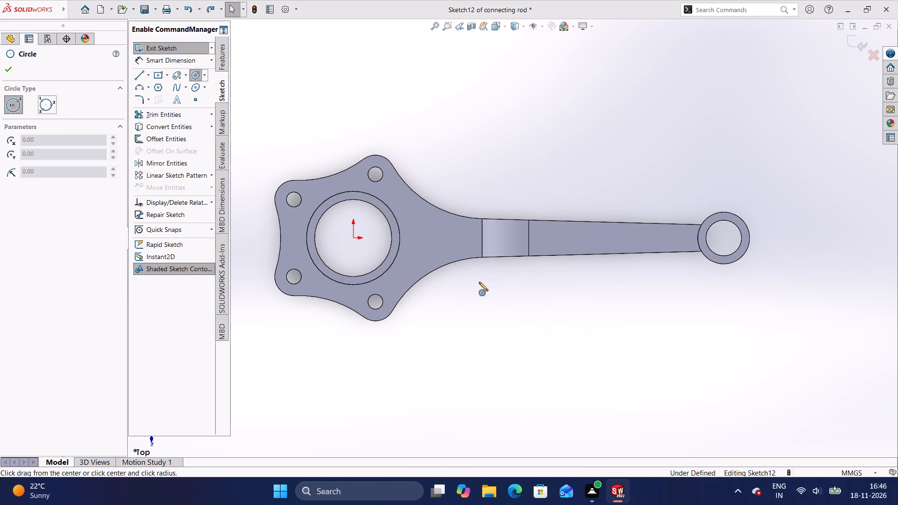
pyautogui.click(507, 238)
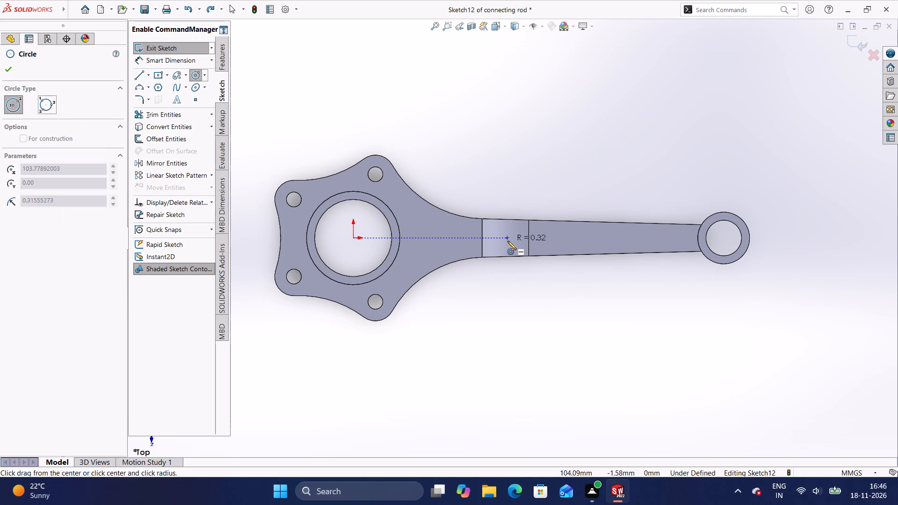
pyautogui.click(510, 245)
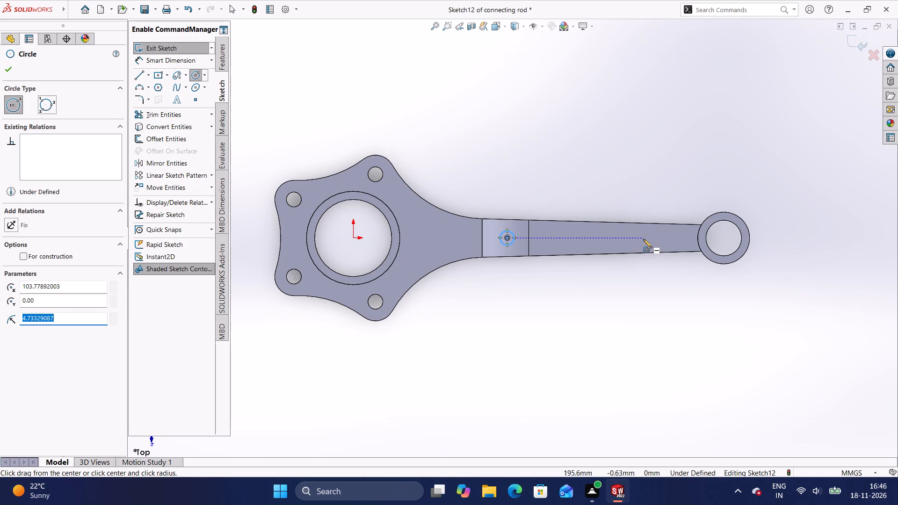
pyautogui.click(649, 238)
pyautogui.click(649, 244)
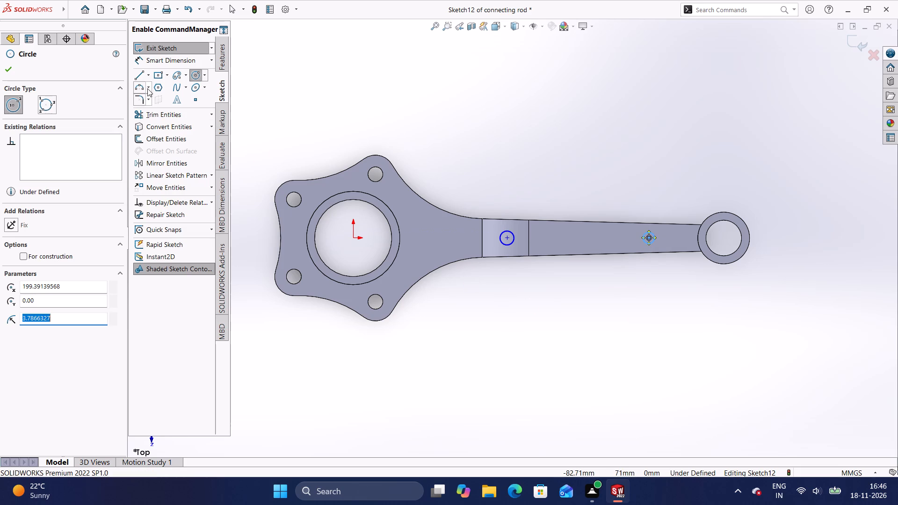
# Connect the two circles with a lower and an upper line, each about 95.6 mm long, between their bottom and top quadrant points.
pyautogui.click(139, 75)
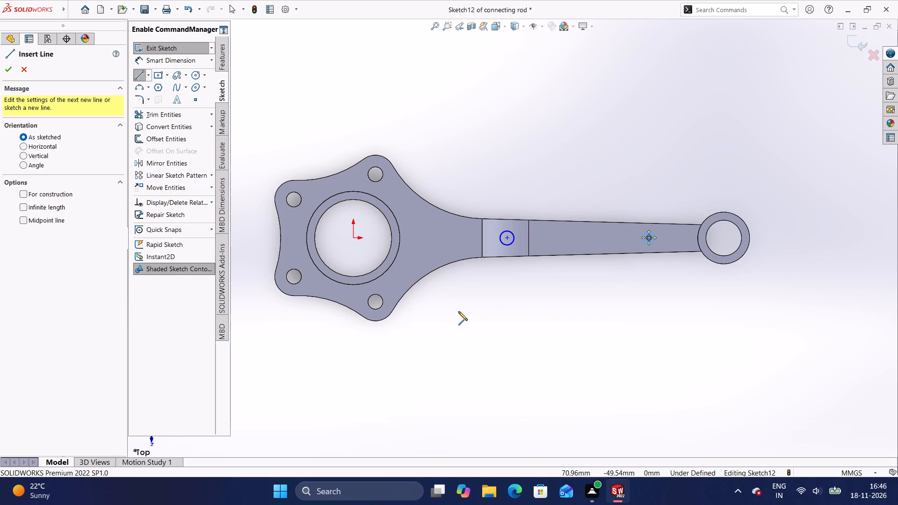
pyautogui.click(507, 245)
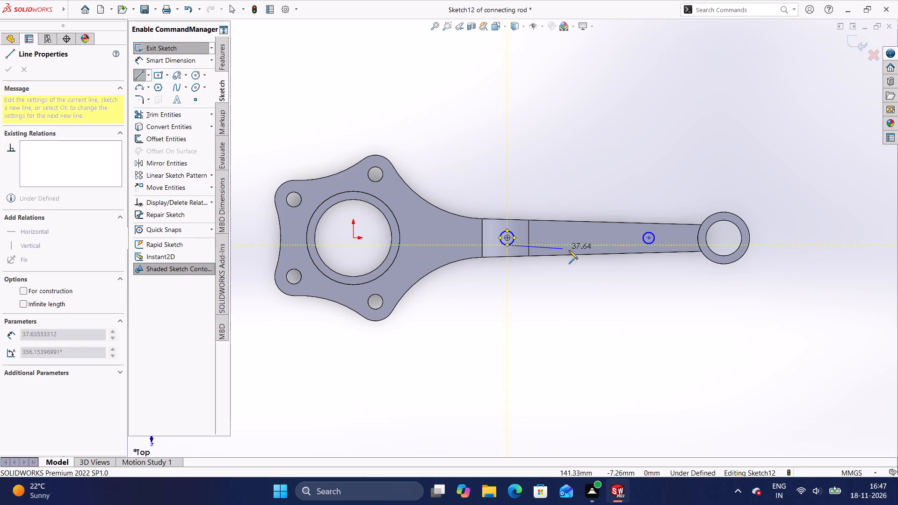
pyautogui.click(648, 244)
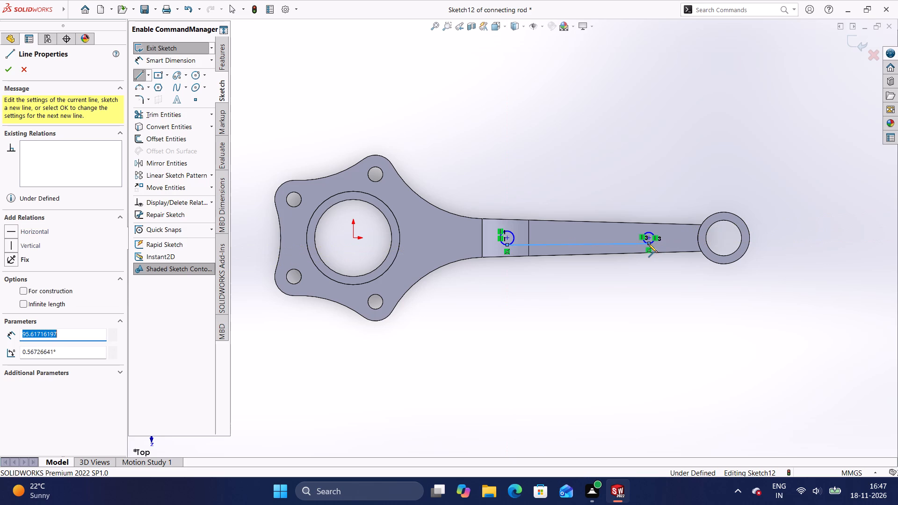
pyautogui.press('Escape')
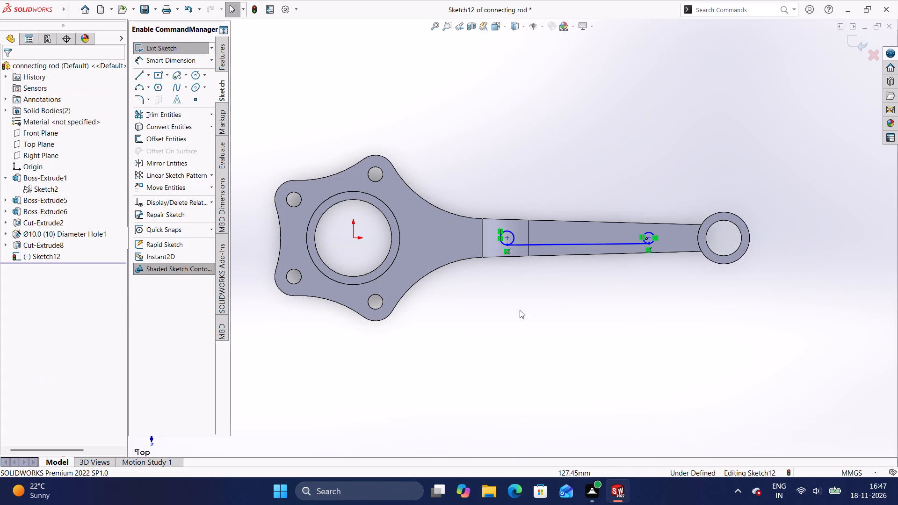
pyautogui.click(507, 230)
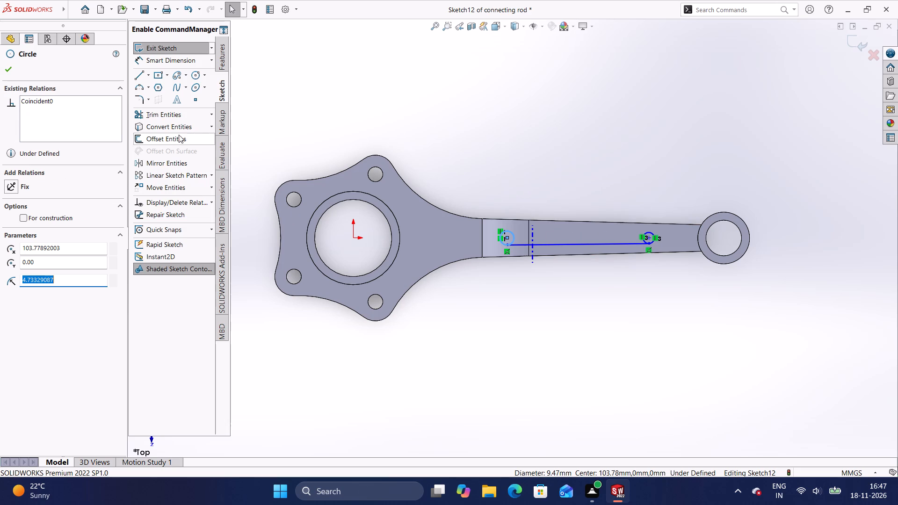
pyautogui.click(137, 75)
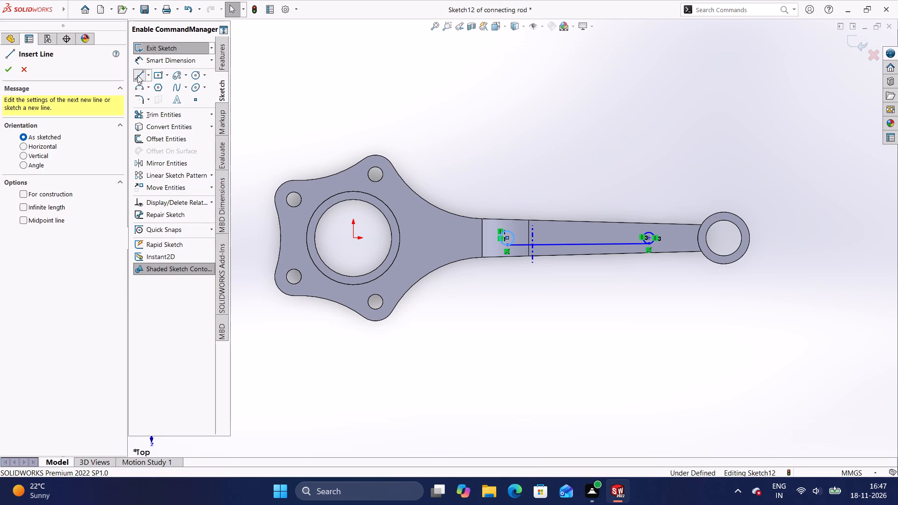
pyautogui.scroll(-4, 504, 249)
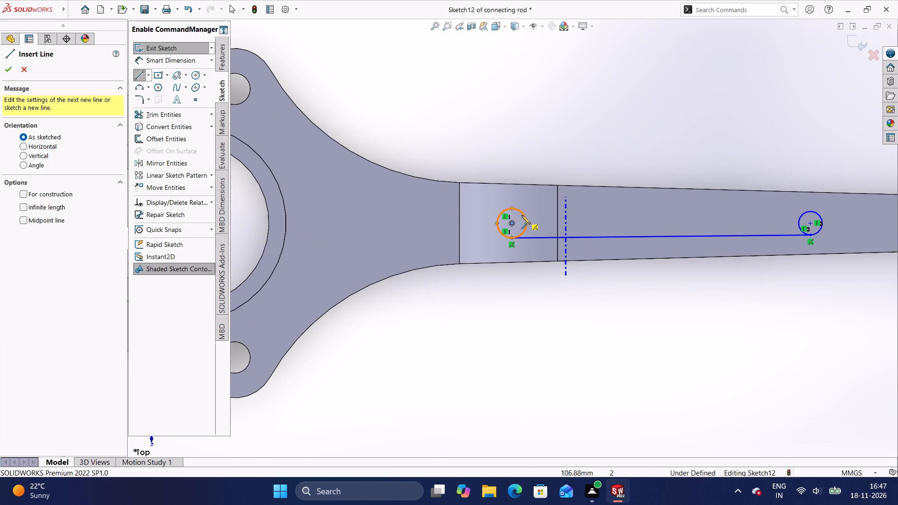
pyautogui.click(511, 208)
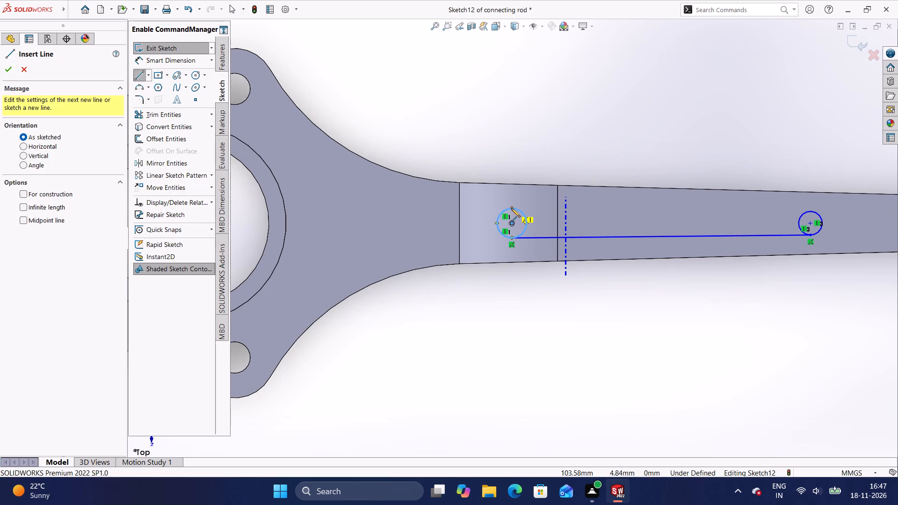
pyautogui.click(811, 211)
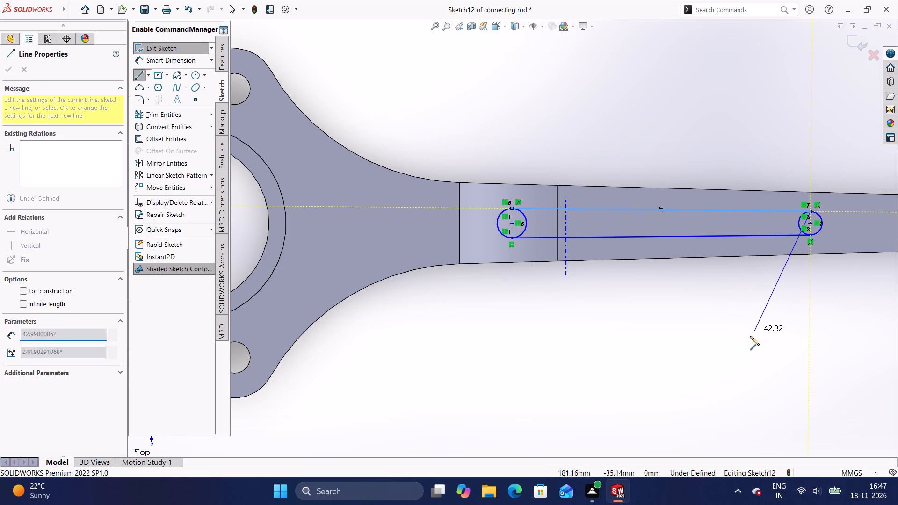
pyautogui.press('Escape')
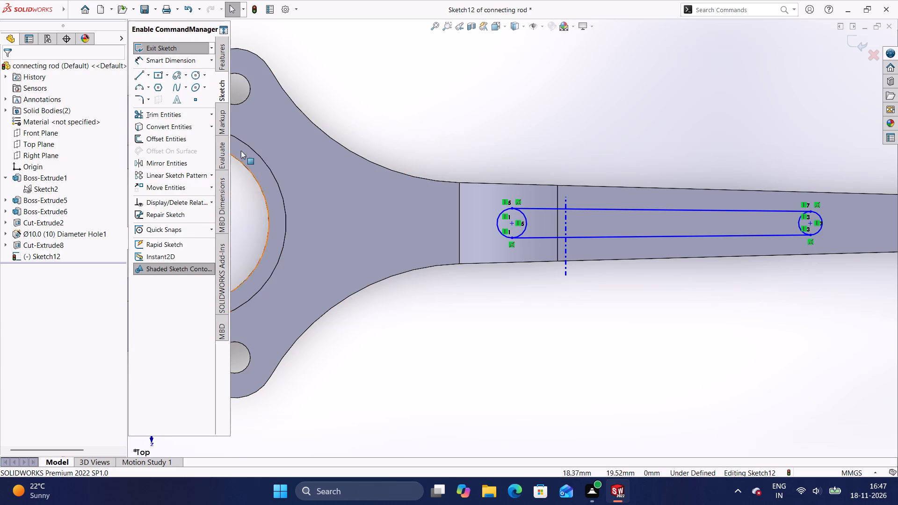
# Dimension the slot circle nearer the rod's big end to a diameter of 6 mm.
pyautogui.click(181, 58)
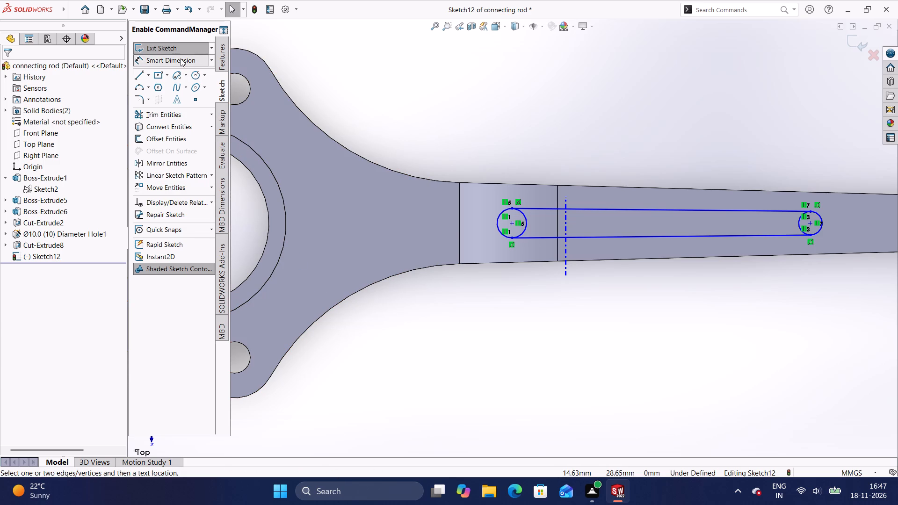
pyautogui.click(500, 213)
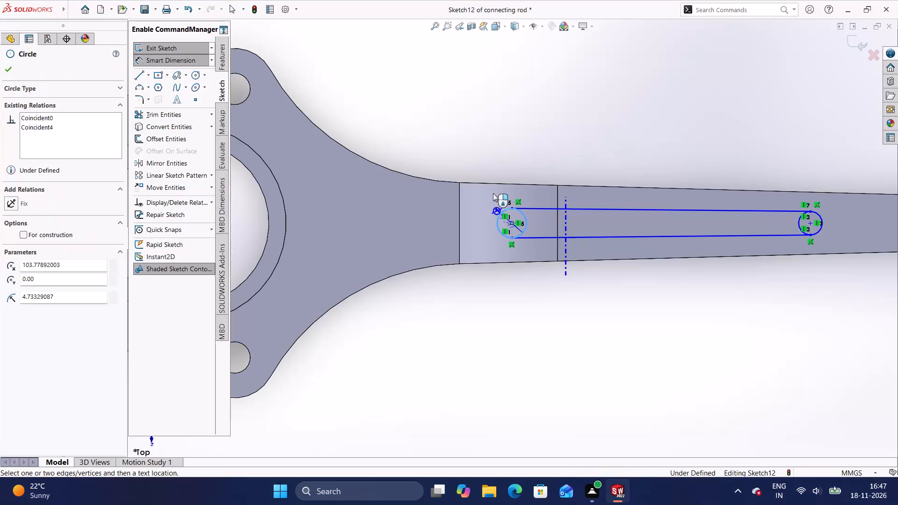
pyautogui.click(470, 136)
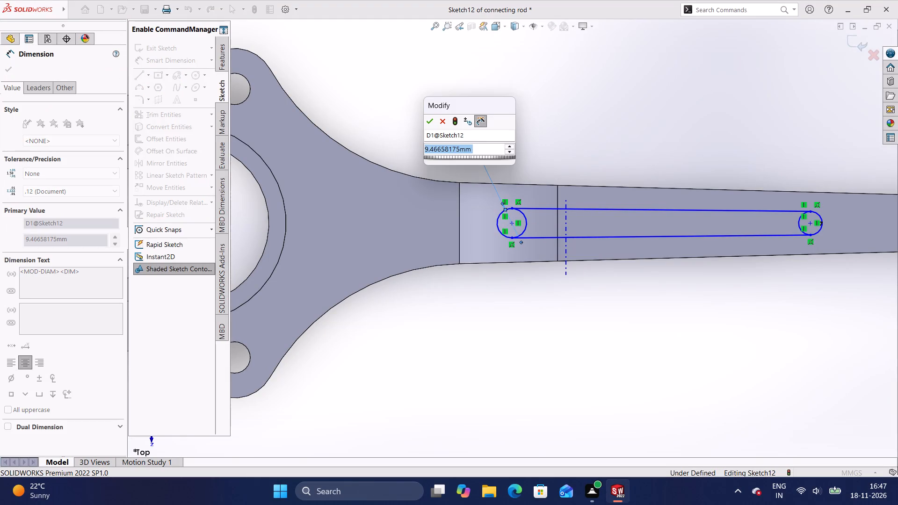
pyautogui.press('BackSpace')
pyautogui.press('6')
pyautogui.press('Return')
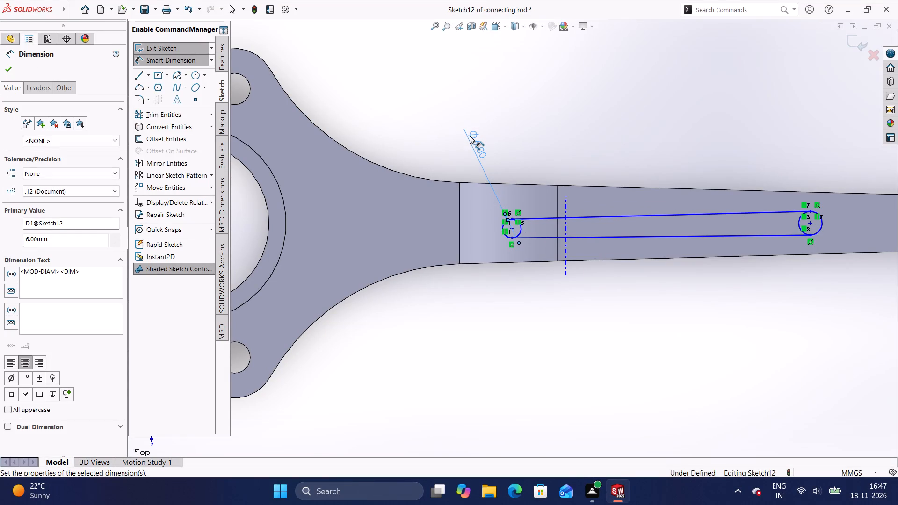
pyautogui.click(509, 130)
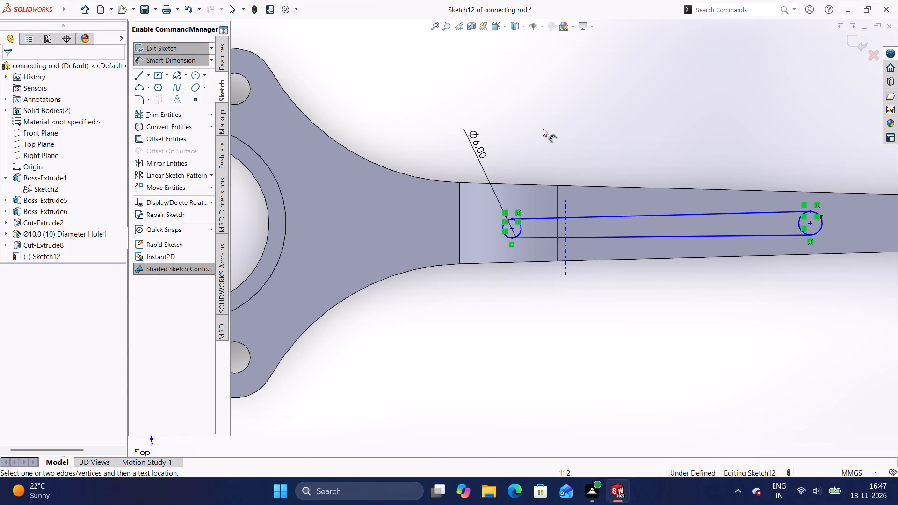
# Dimension the slot circle nearer the rod's small end to a diameter of 6 mm.
pyautogui.click(167, 62)
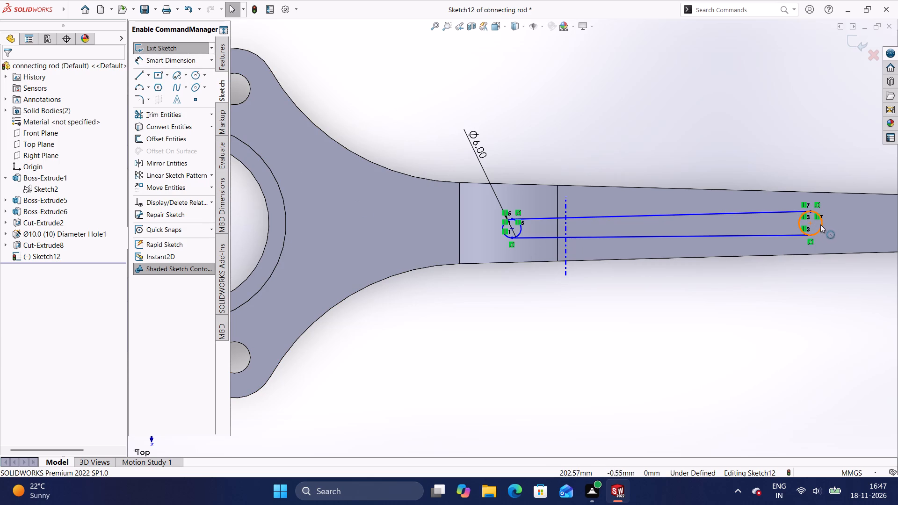
pyautogui.click(821, 221)
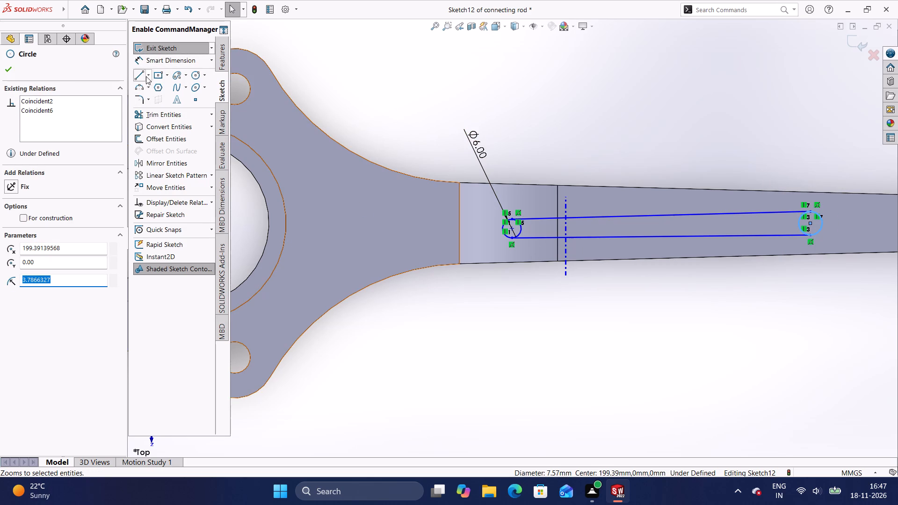
pyautogui.click(152, 62)
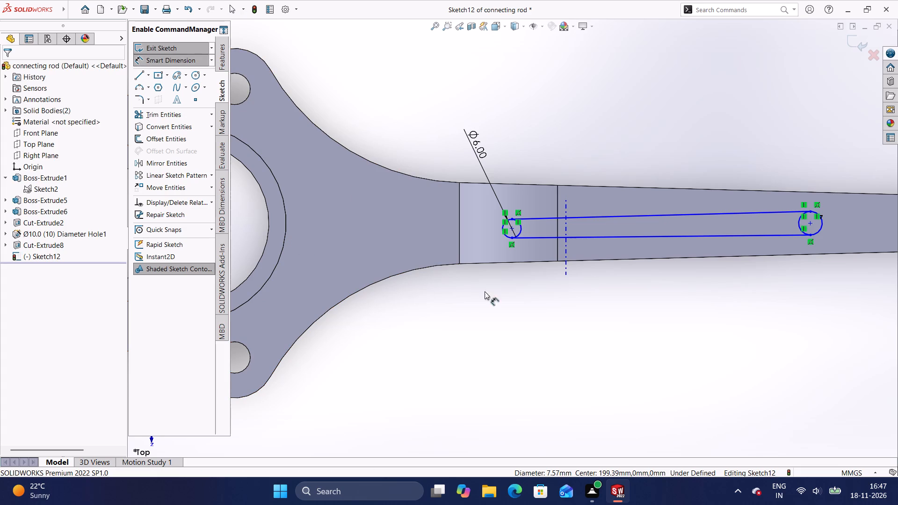
pyautogui.click(812, 211)
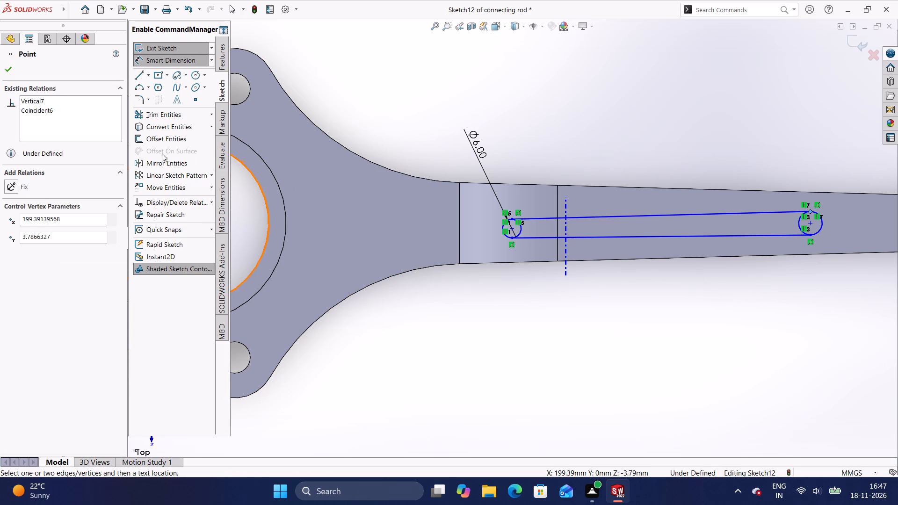
pyautogui.click(167, 60)
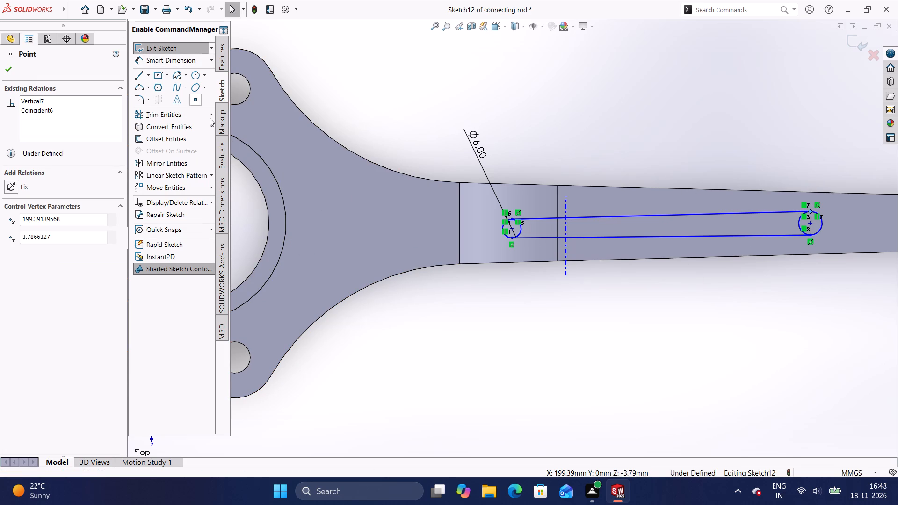
pyautogui.click(822, 225)
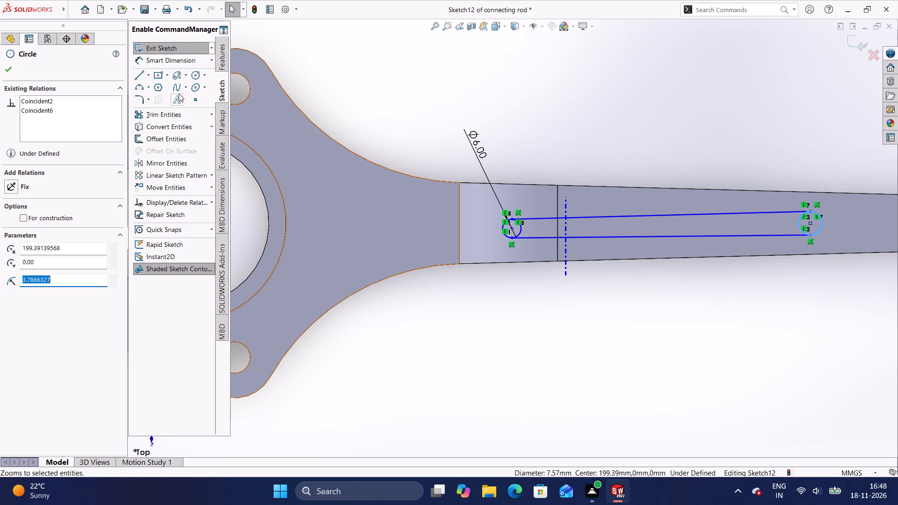
pyautogui.click(167, 60)
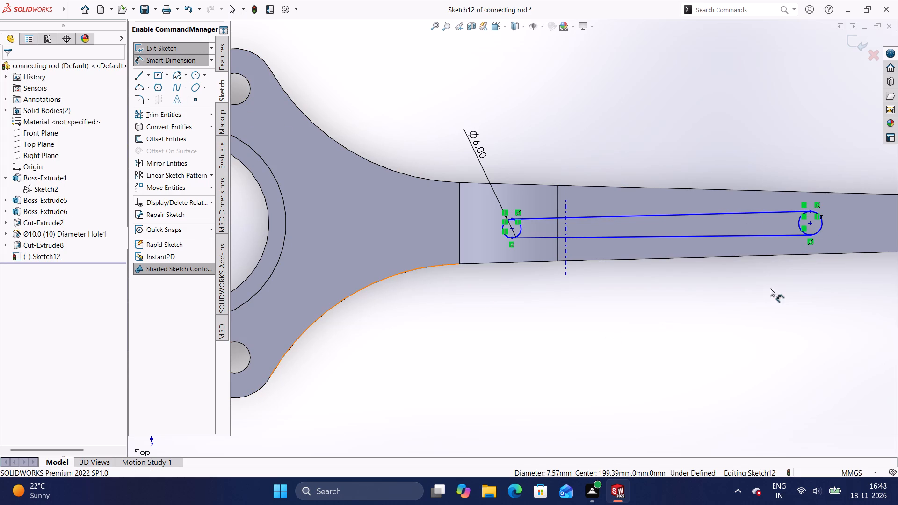
pyautogui.click(815, 212)
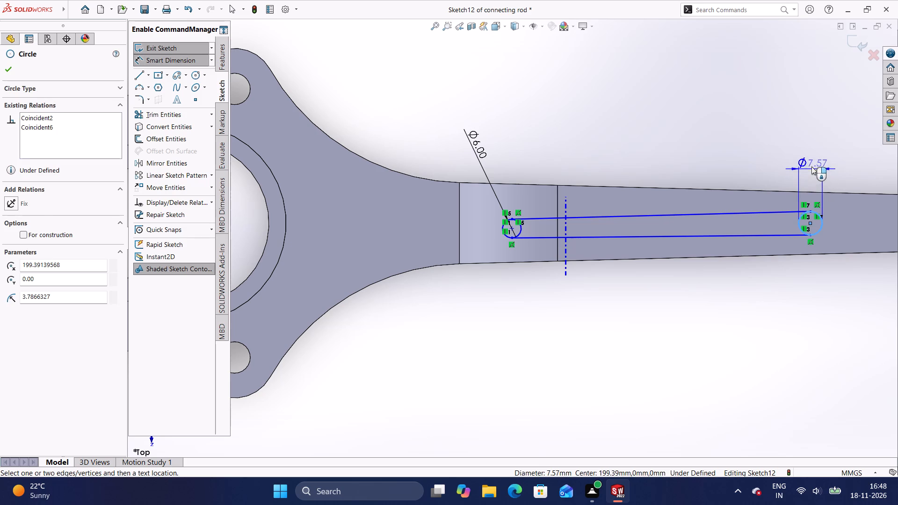
pyautogui.click(799, 138)
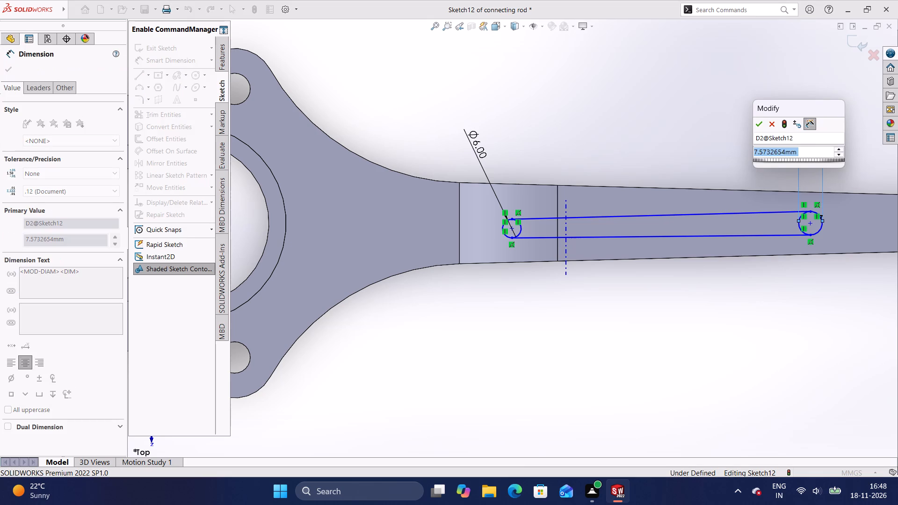
pyautogui.press('BackSpace')
pyautogui.press('6')
pyautogui.press('Return')
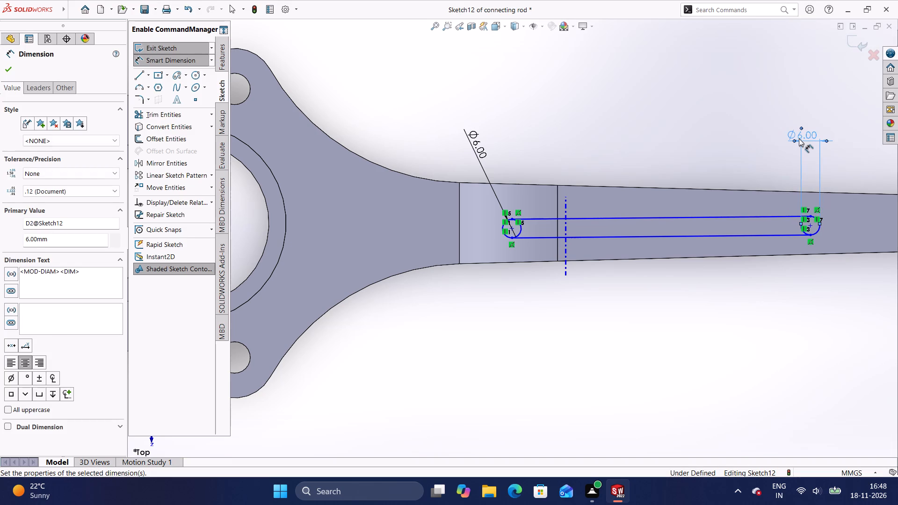
pyautogui.click(770, 155)
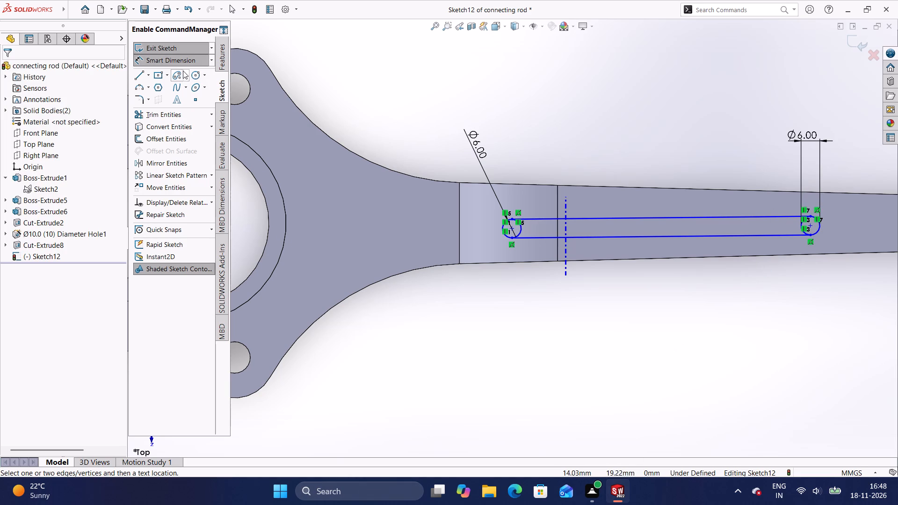
# Dimension the horizontal distance between the two slot circle centres to 150 mm.
pyautogui.click(512, 228)
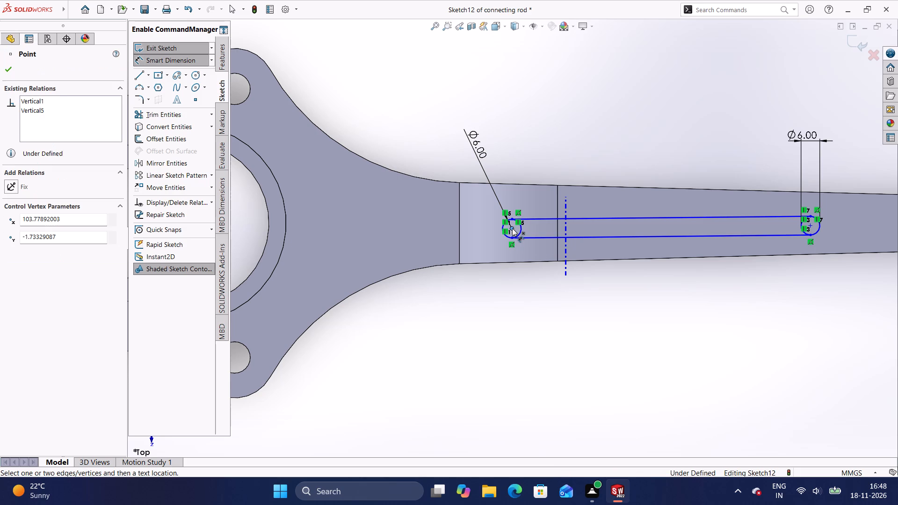
pyautogui.click(811, 225)
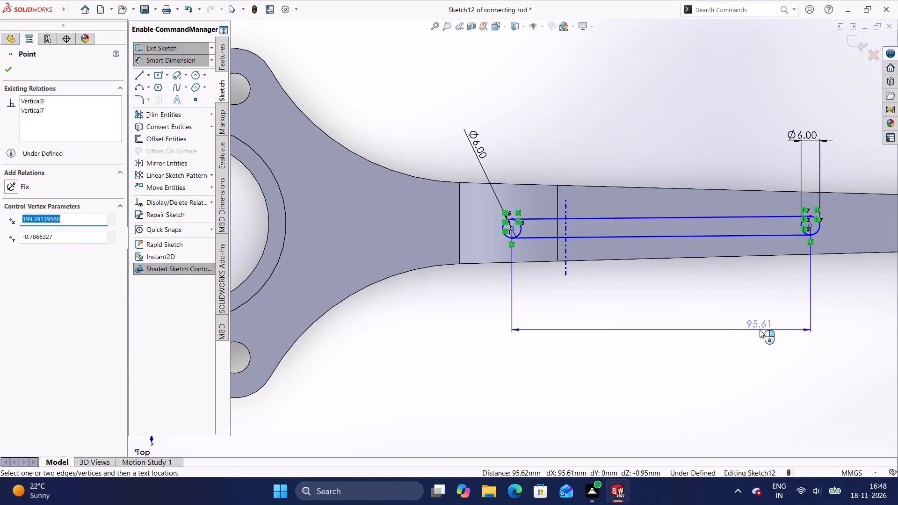
pyautogui.click(759, 330)
pyautogui.press('BackSpace')
pyautogui.write('150')
pyautogui.press('Return')
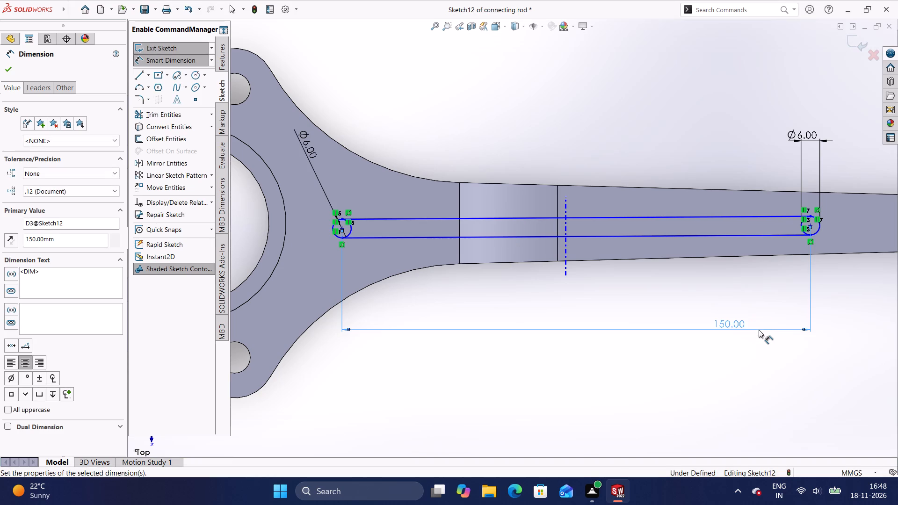
pyautogui.click(765, 377)
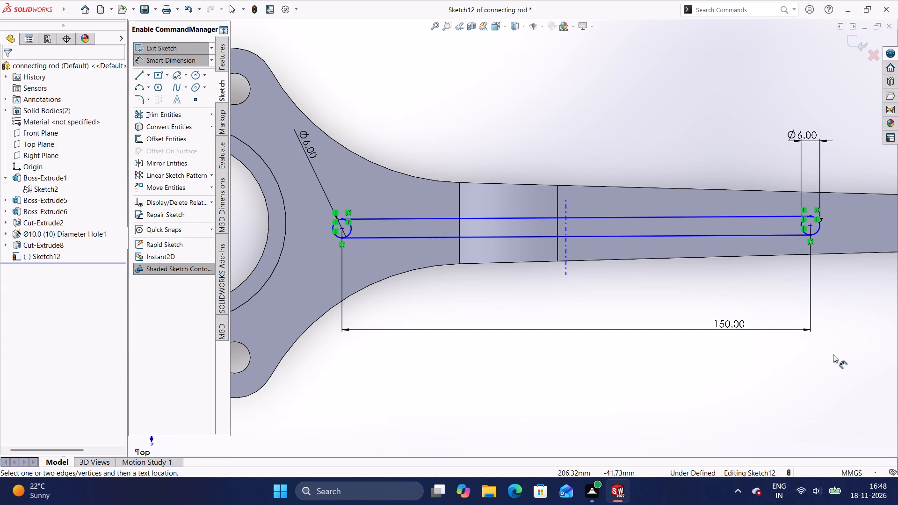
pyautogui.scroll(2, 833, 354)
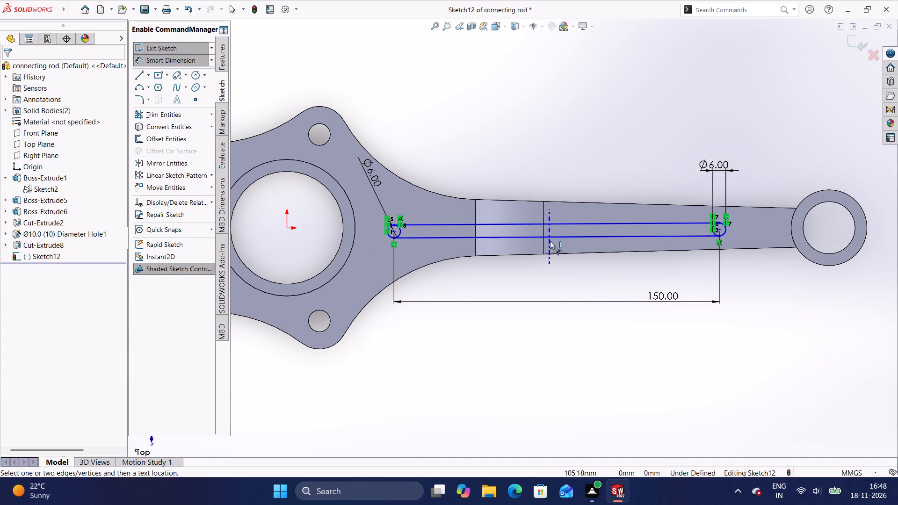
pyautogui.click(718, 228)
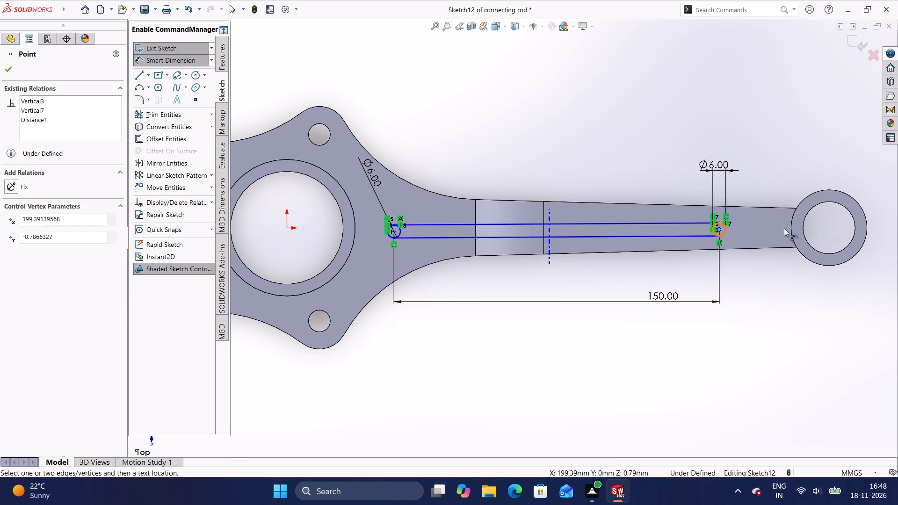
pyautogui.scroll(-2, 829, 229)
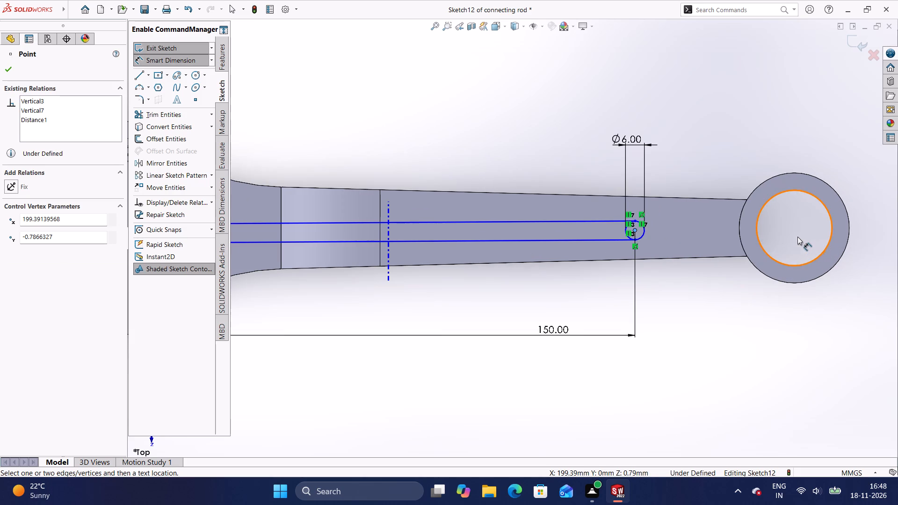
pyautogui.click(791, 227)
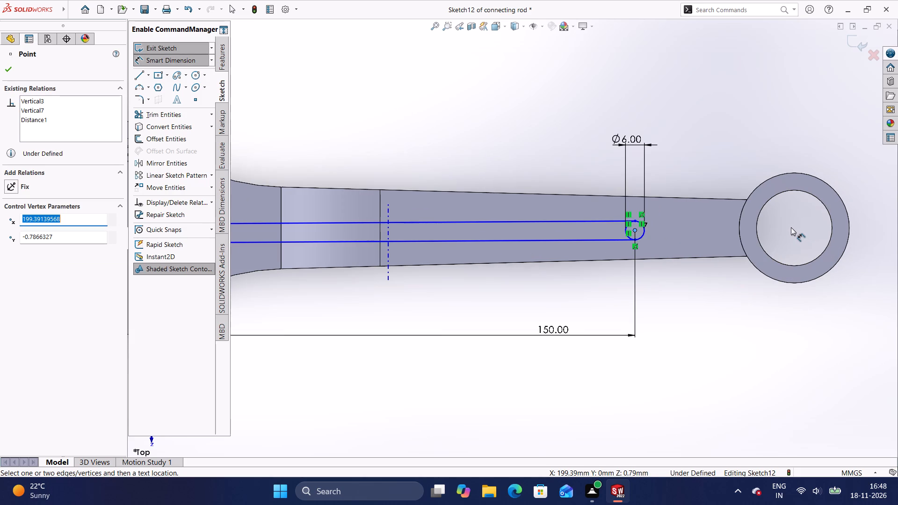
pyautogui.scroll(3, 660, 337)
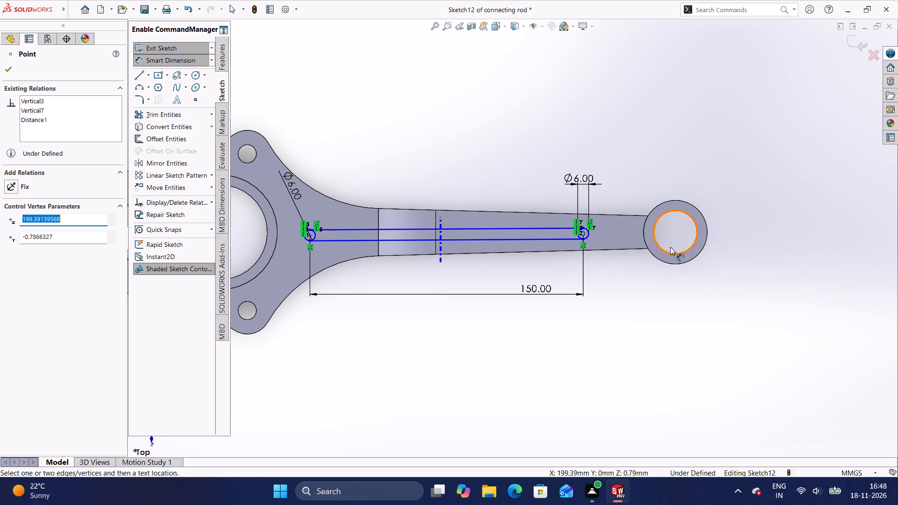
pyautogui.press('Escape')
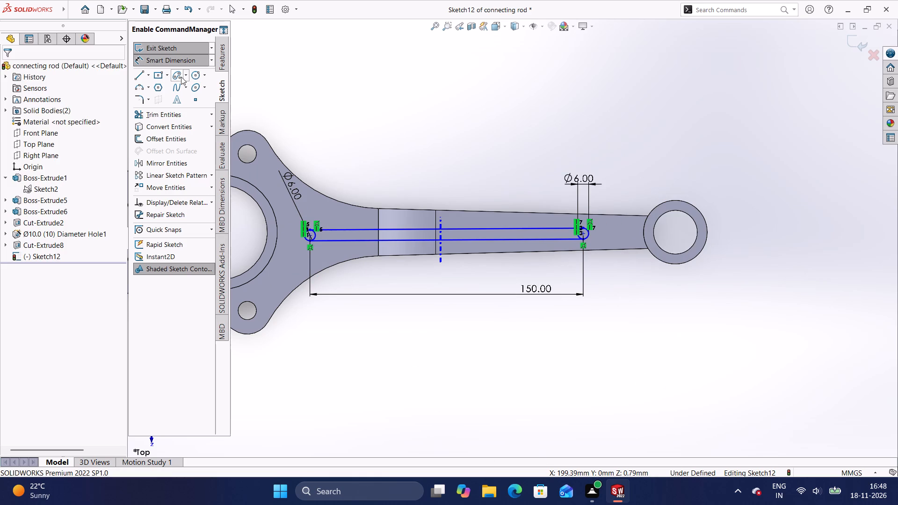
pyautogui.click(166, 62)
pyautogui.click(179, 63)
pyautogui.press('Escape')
# Sketch a vertical line from the centre of the small-end hole upwards past the boss's outer edge as a dimensioning reference.
pyautogui.click(140, 78)
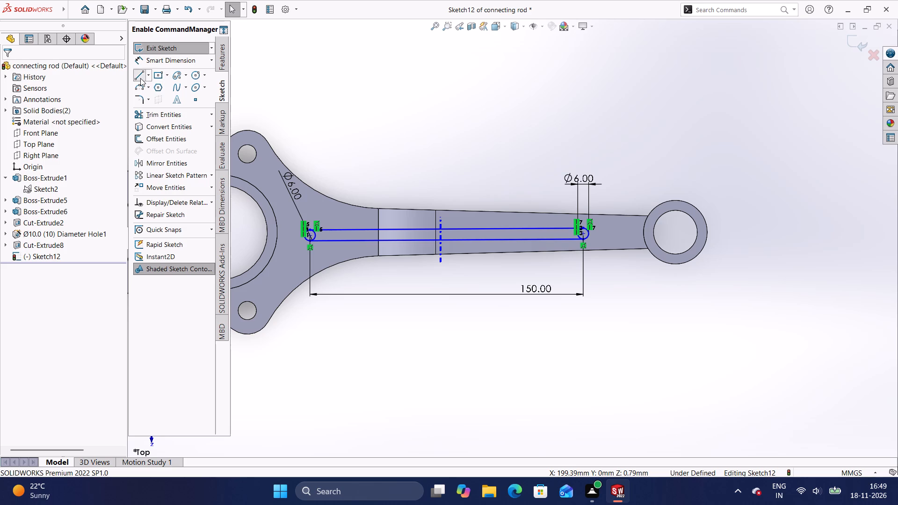
pyautogui.click(675, 233)
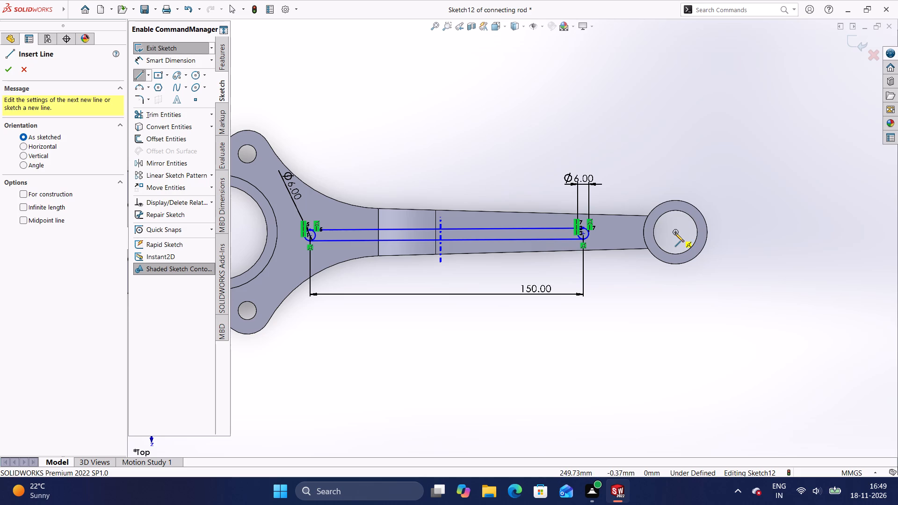
pyautogui.click(676, 188)
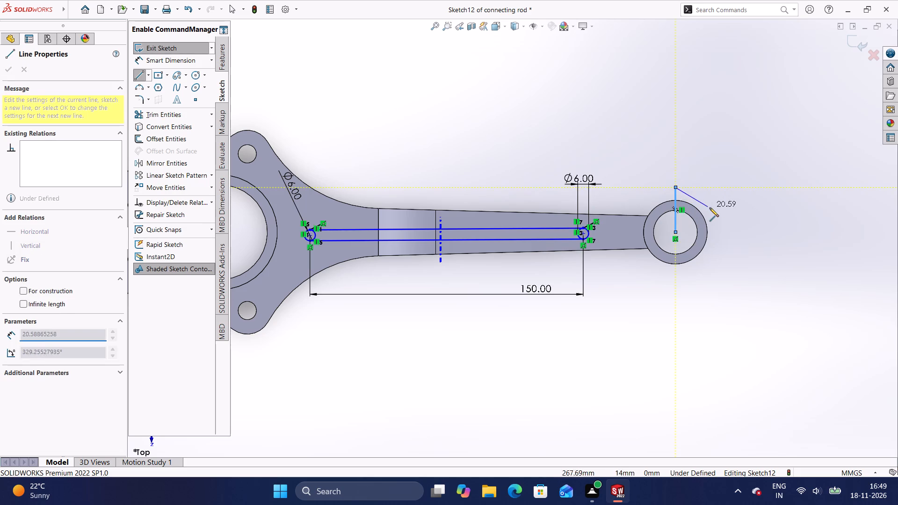
pyautogui.press('Escape')
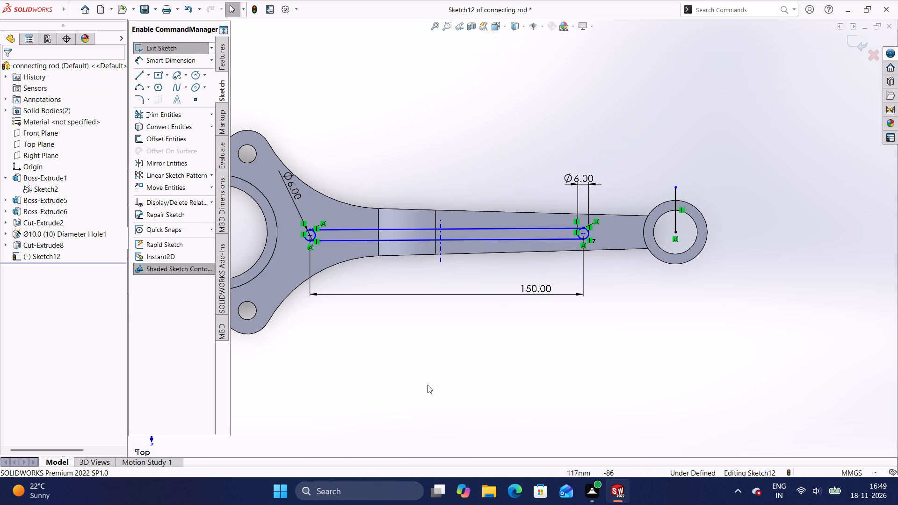
# Dimension the horizontal distance from the slot circle centre nearer the small end to the small-end hole centre as 30 mm.
pyautogui.click(193, 62)
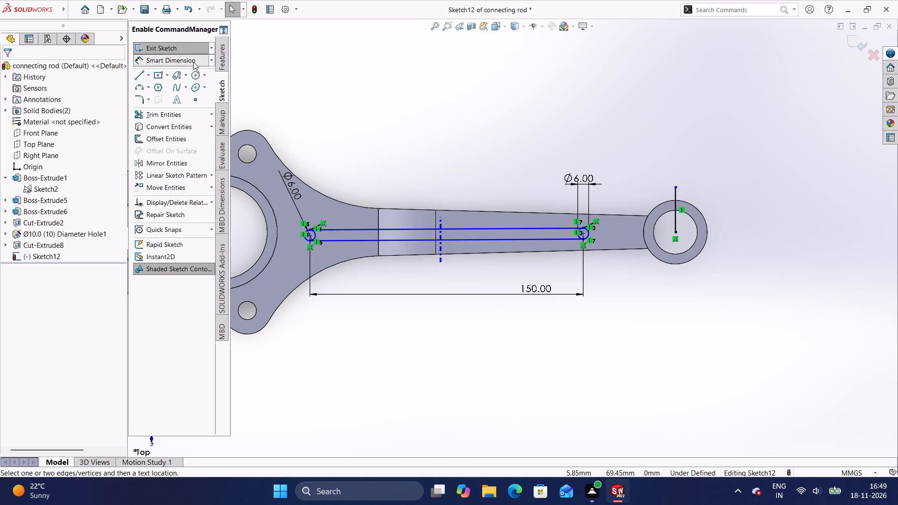
pyautogui.click(583, 233)
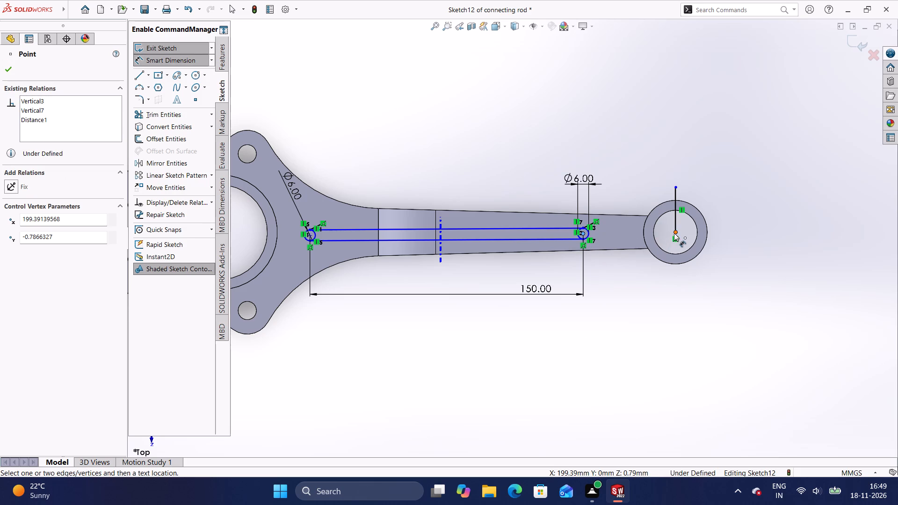
pyautogui.click(675, 232)
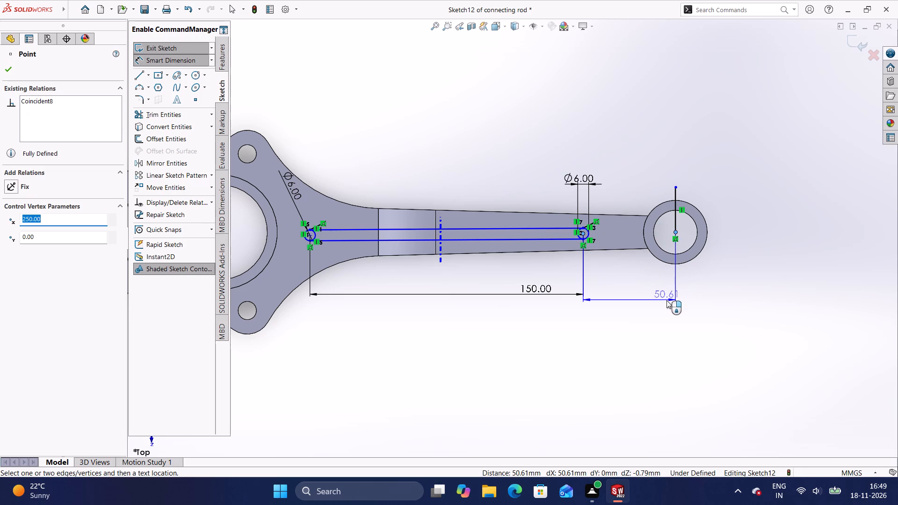
pyautogui.click(666, 294)
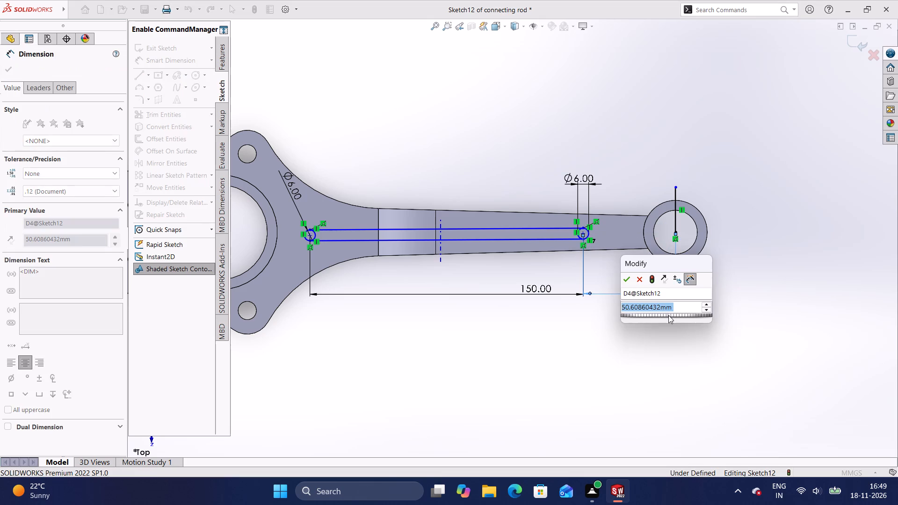
pyautogui.press('BackSpace')
pyautogui.write('30')
pyautogui.press('Return')
pyautogui.click(668, 315)
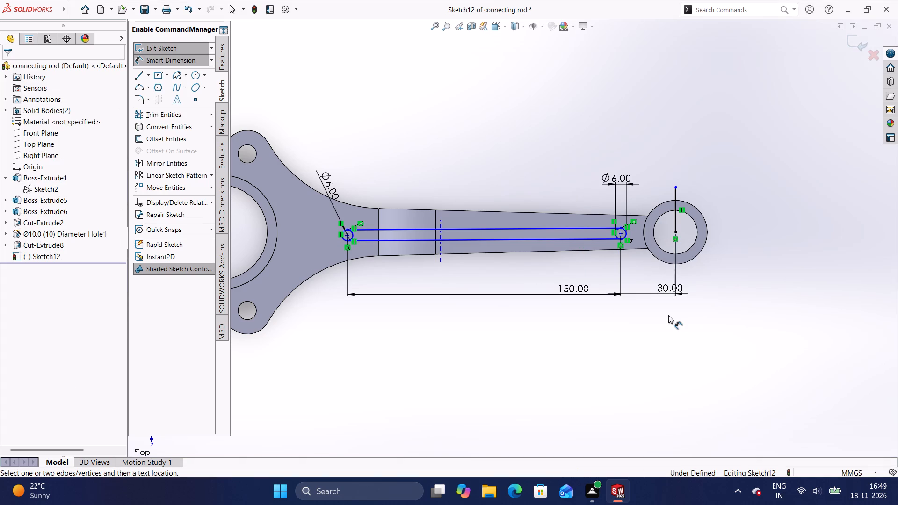
pyautogui.press('Escape')
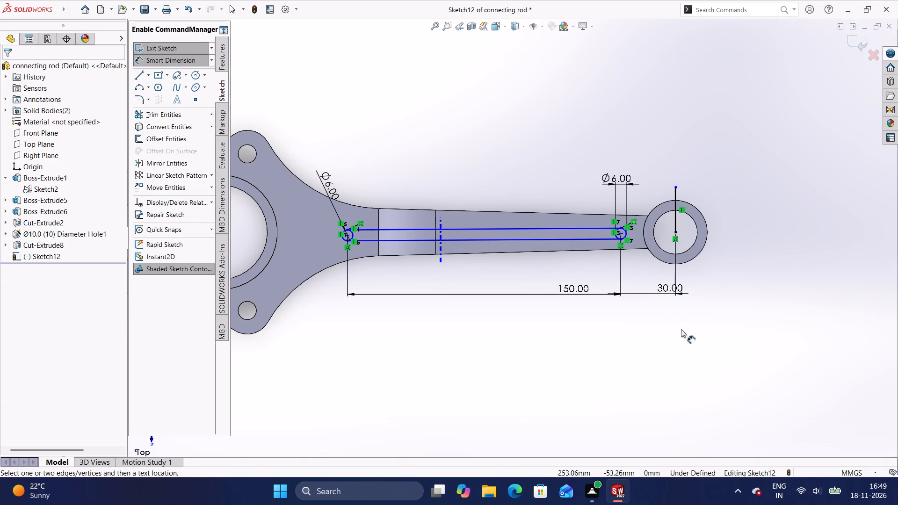
# Delete the vertical reference line at the small-end hole along with its associated dimension.
pyautogui.click(673, 188)
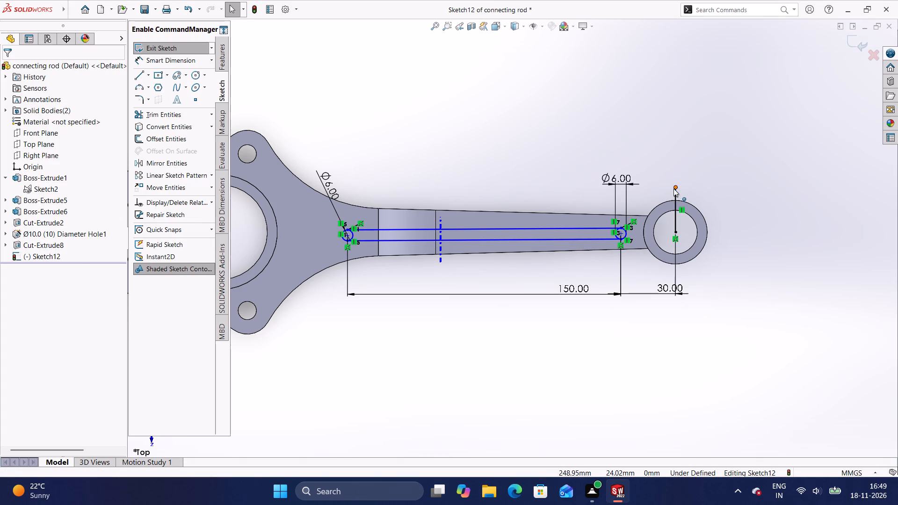
pyautogui.press('Delete')
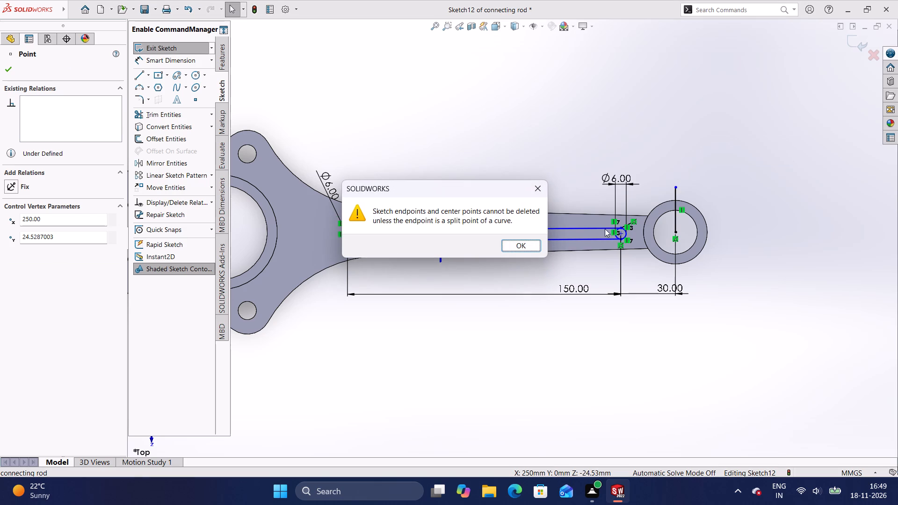
pyautogui.click(532, 185)
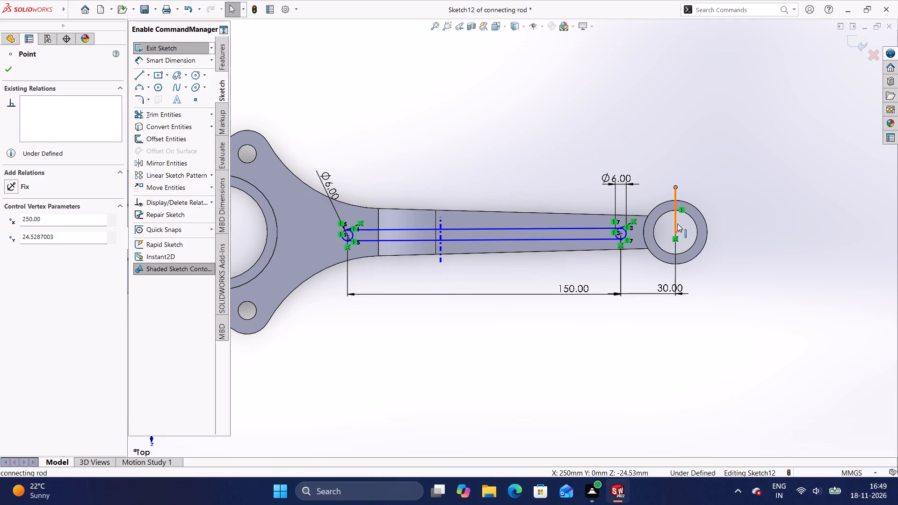
pyautogui.scroll(-5, 676, 221)
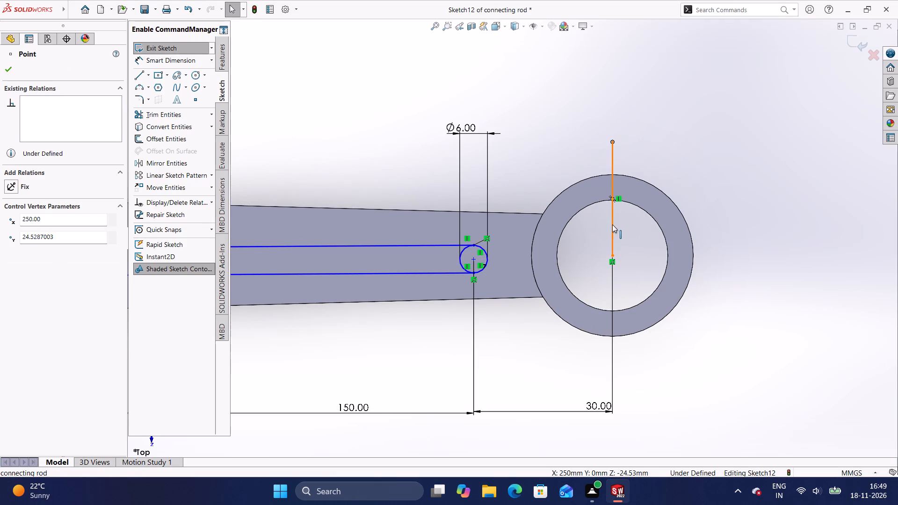
pyautogui.click(612, 224)
pyautogui.press('Delete')
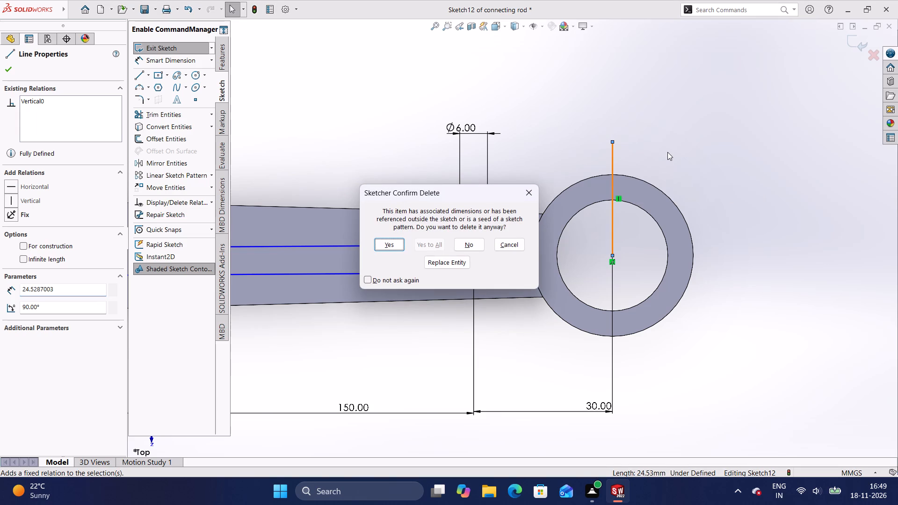
pyautogui.click(397, 244)
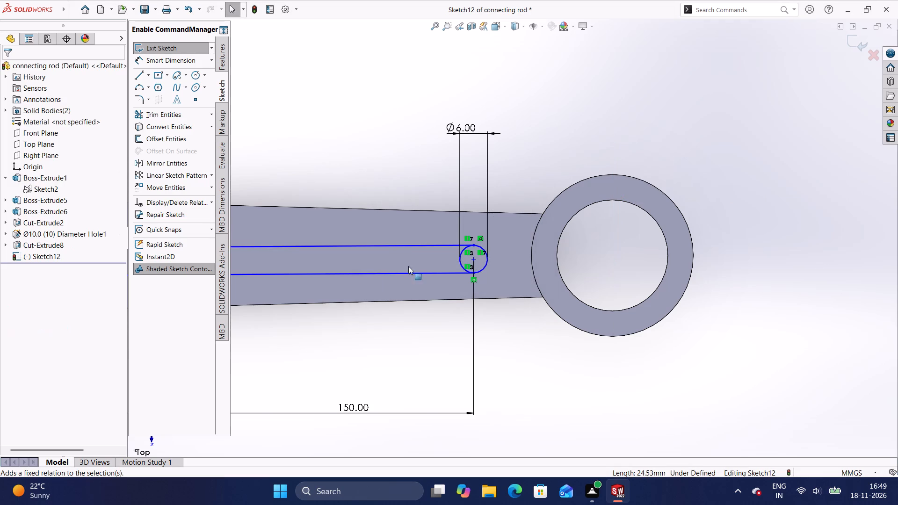
# Trim the inner halves of both 6 mm circles to leave a single slot outline with rounded ends.
pyautogui.scroll(1, 485, 356)
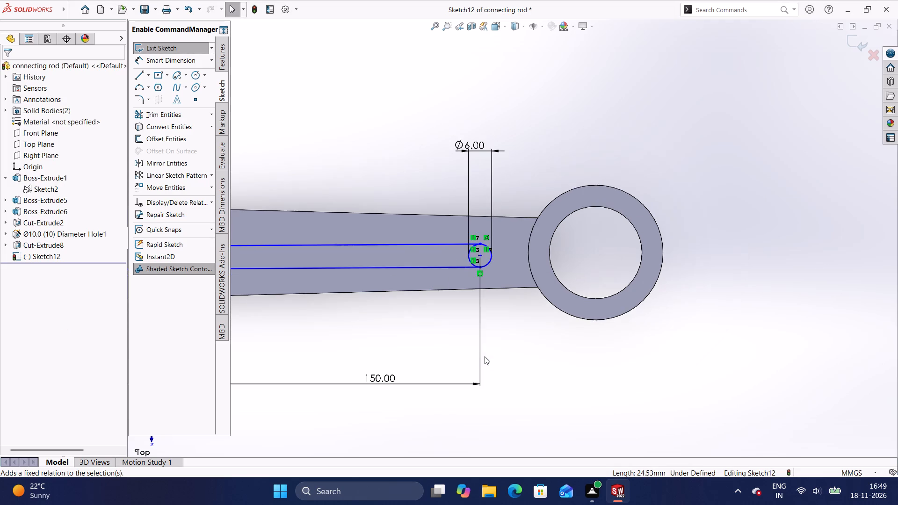
pyautogui.scroll(1, 485, 356)
pyautogui.scroll(-5, 485, 356)
pyautogui.scroll(8, 489, 339)
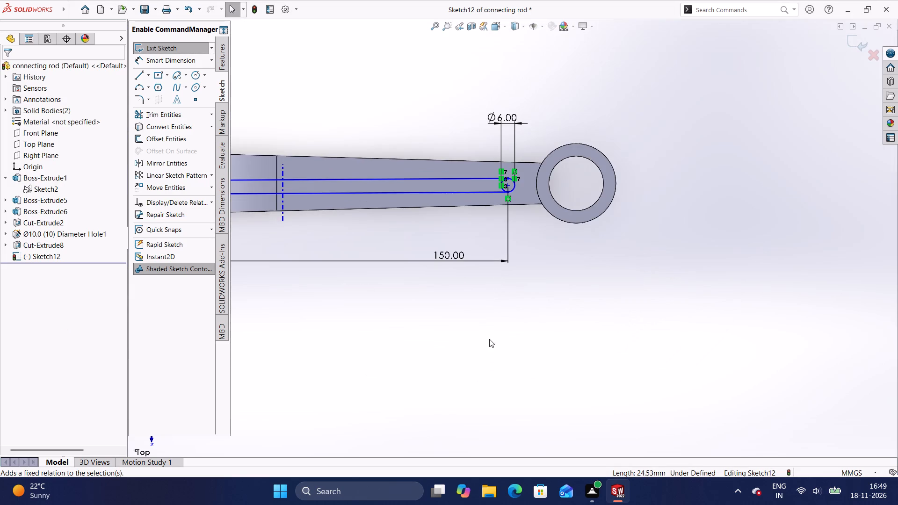
pyautogui.scroll(2, 489, 339)
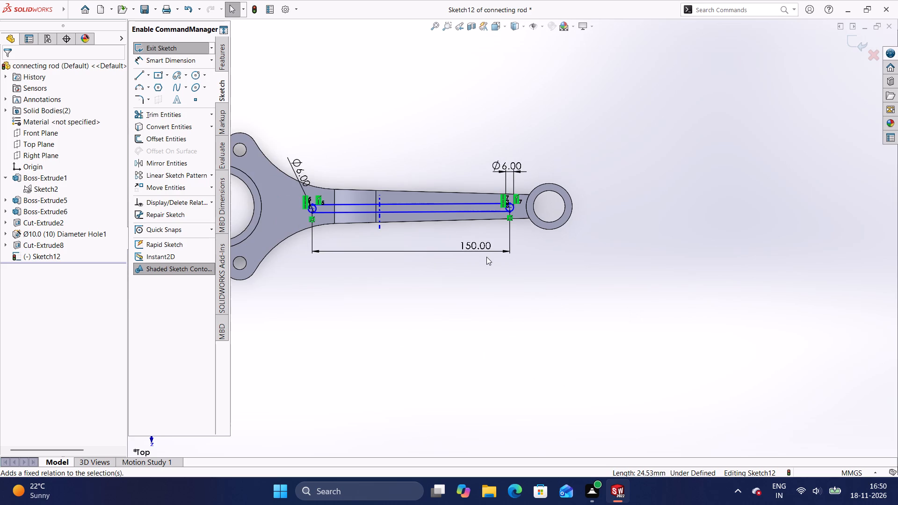
pyautogui.scroll(-4, 326, 218)
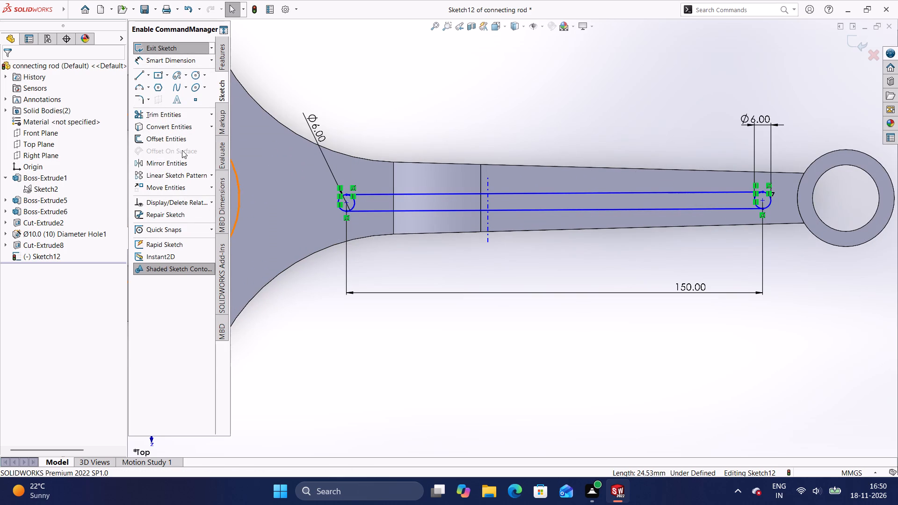
pyautogui.click(180, 116)
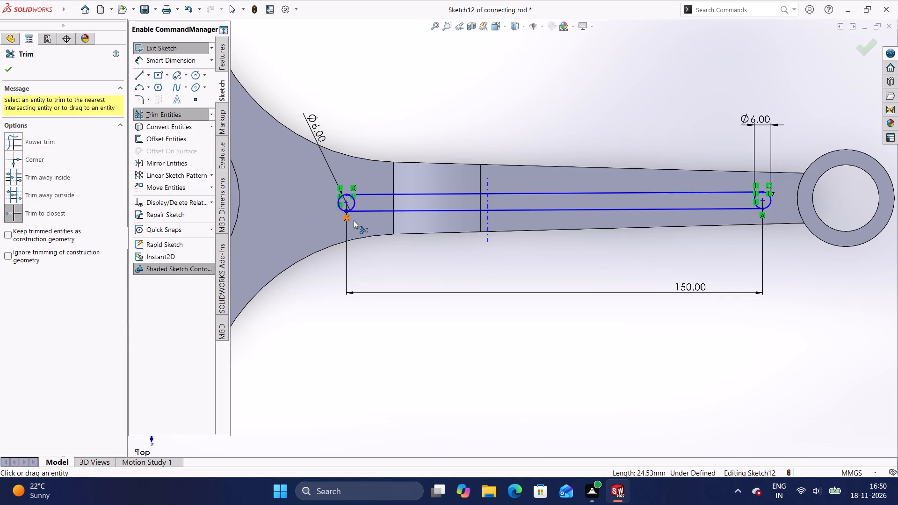
pyautogui.scroll(-4, 354, 220)
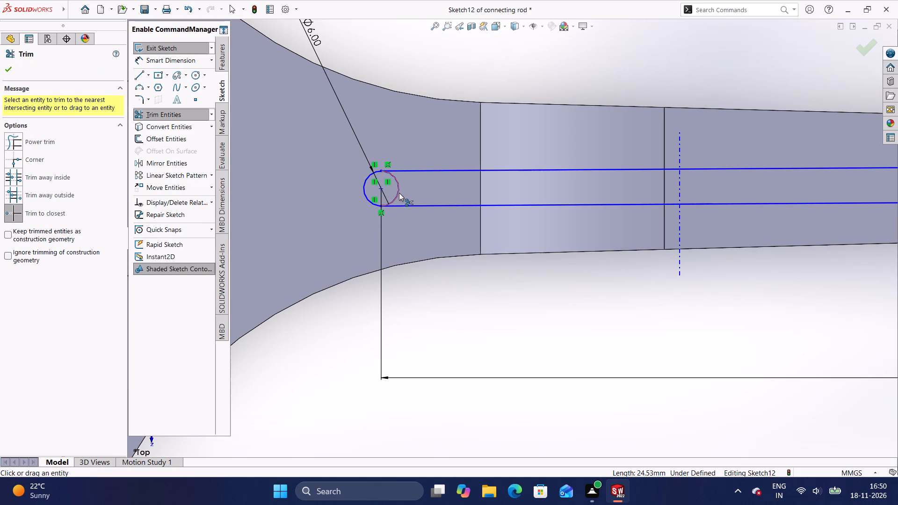
pyautogui.click(398, 190)
pyautogui.scroll(-1, 398, 190)
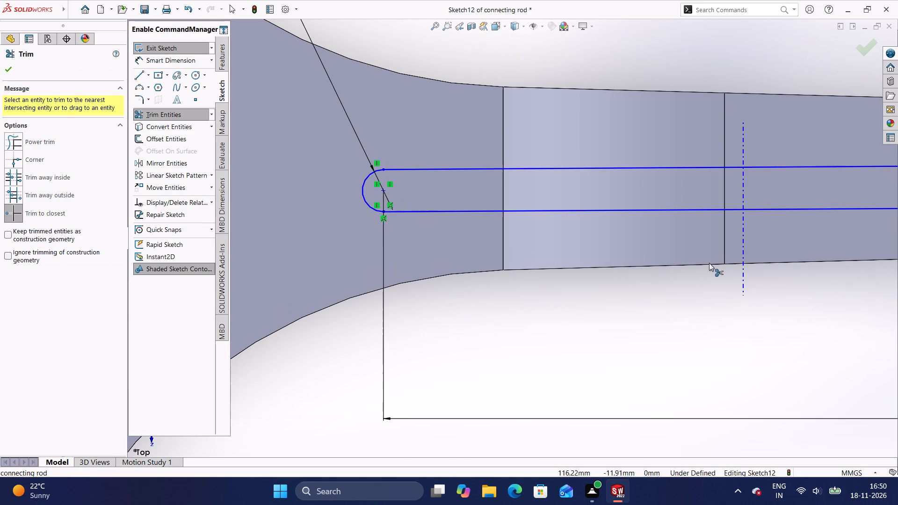
pyautogui.scroll(6, 710, 263)
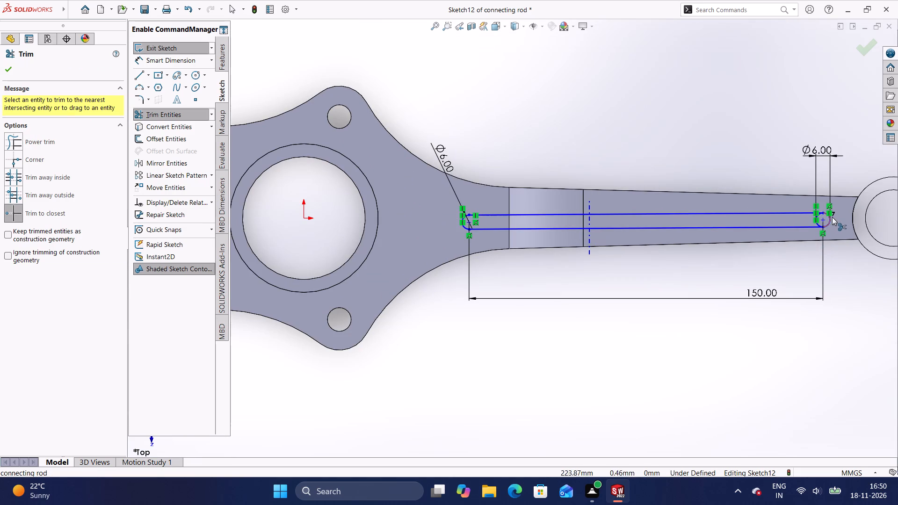
pyautogui.scroll(-5, 827, 217)
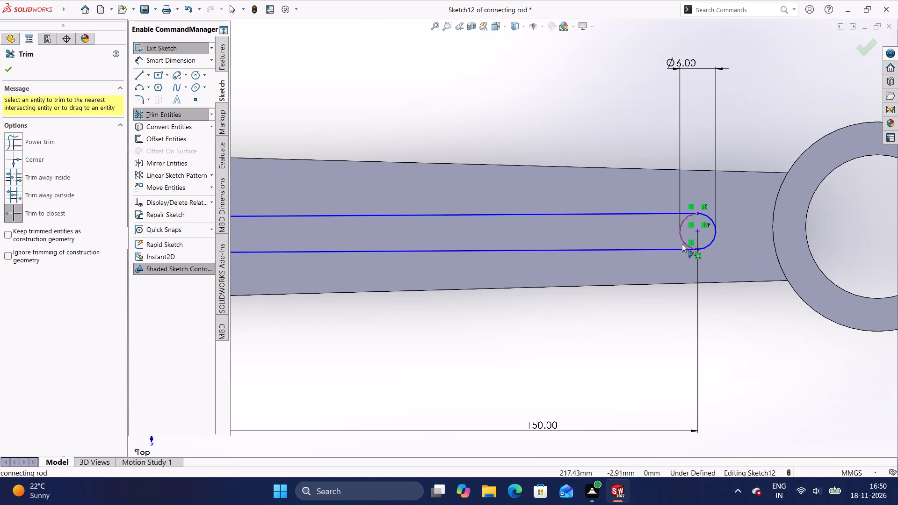
pyautogui.click(679, 235)
pyautogui.scroll(-1, 729, 313)
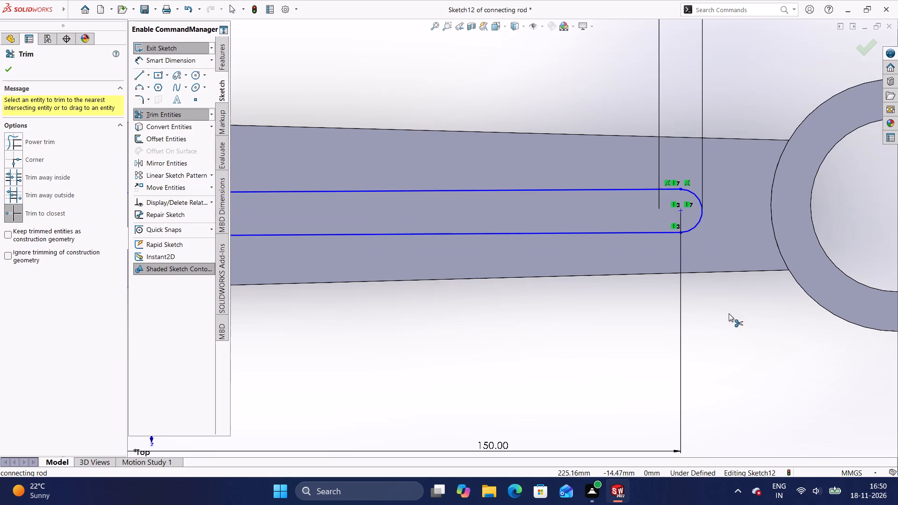
pyautogui.press('Escape')
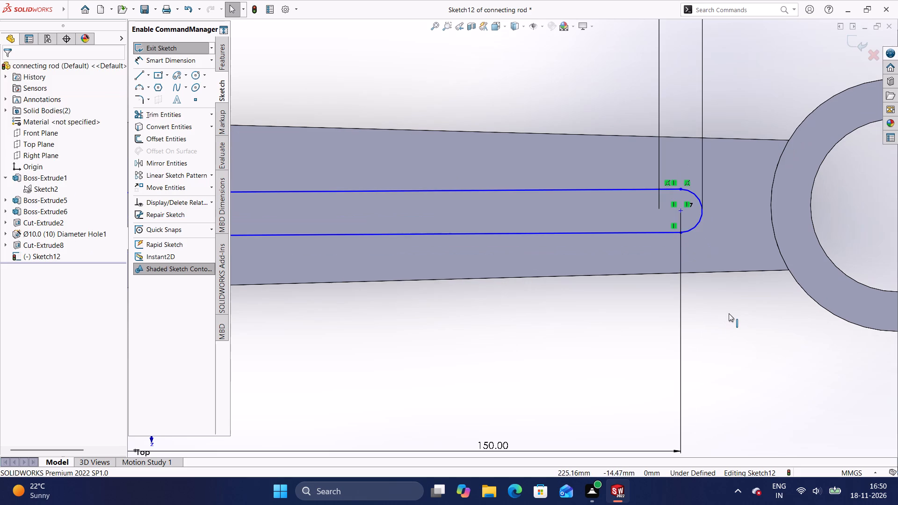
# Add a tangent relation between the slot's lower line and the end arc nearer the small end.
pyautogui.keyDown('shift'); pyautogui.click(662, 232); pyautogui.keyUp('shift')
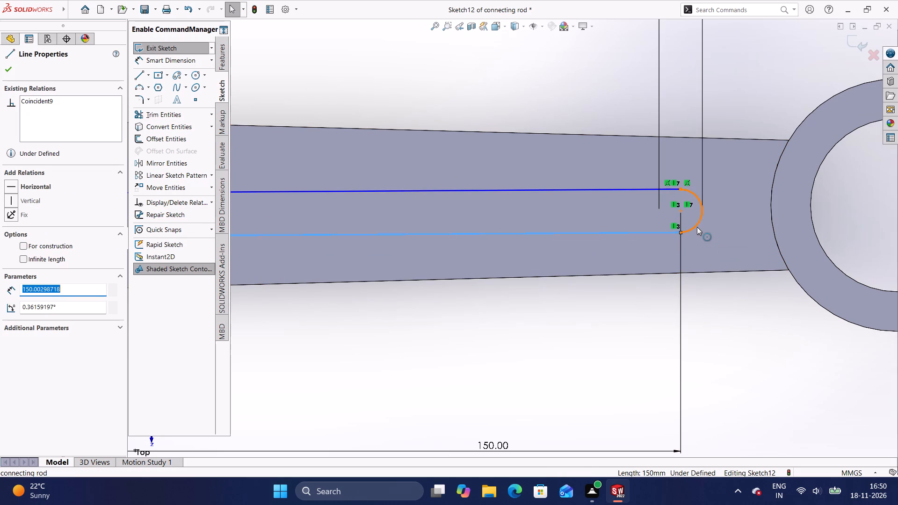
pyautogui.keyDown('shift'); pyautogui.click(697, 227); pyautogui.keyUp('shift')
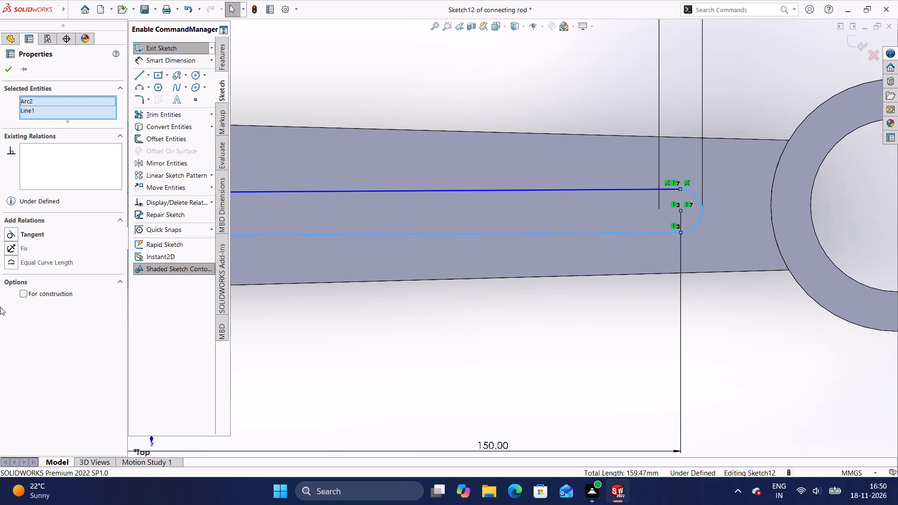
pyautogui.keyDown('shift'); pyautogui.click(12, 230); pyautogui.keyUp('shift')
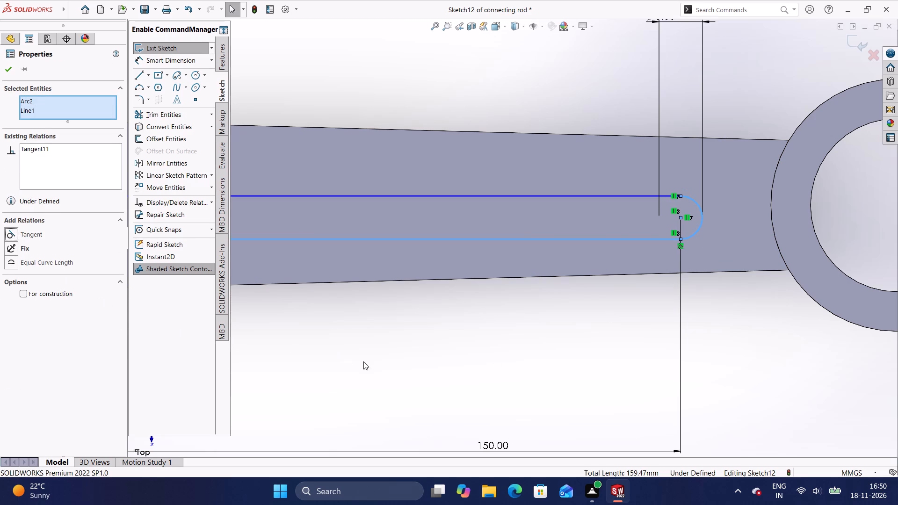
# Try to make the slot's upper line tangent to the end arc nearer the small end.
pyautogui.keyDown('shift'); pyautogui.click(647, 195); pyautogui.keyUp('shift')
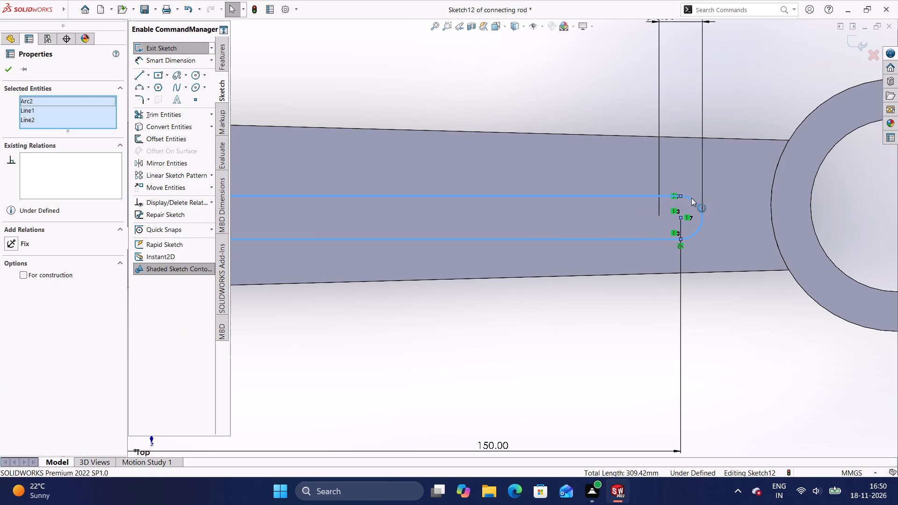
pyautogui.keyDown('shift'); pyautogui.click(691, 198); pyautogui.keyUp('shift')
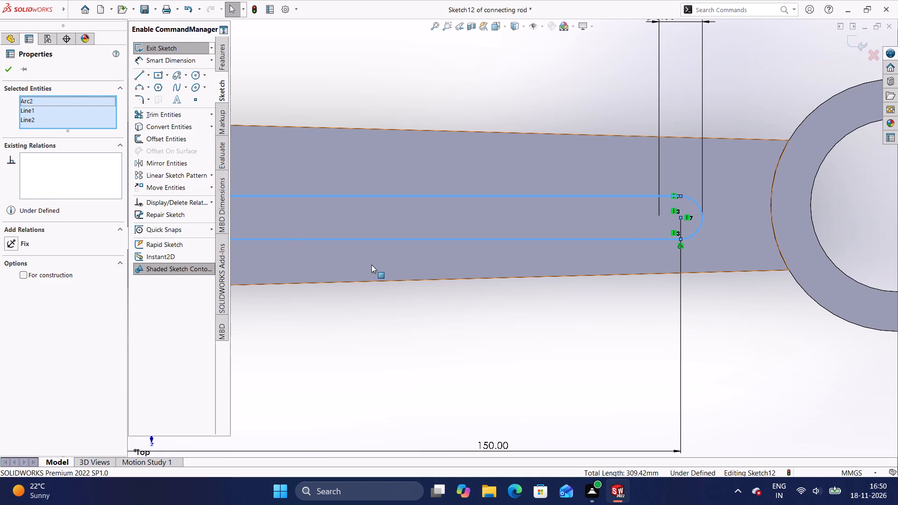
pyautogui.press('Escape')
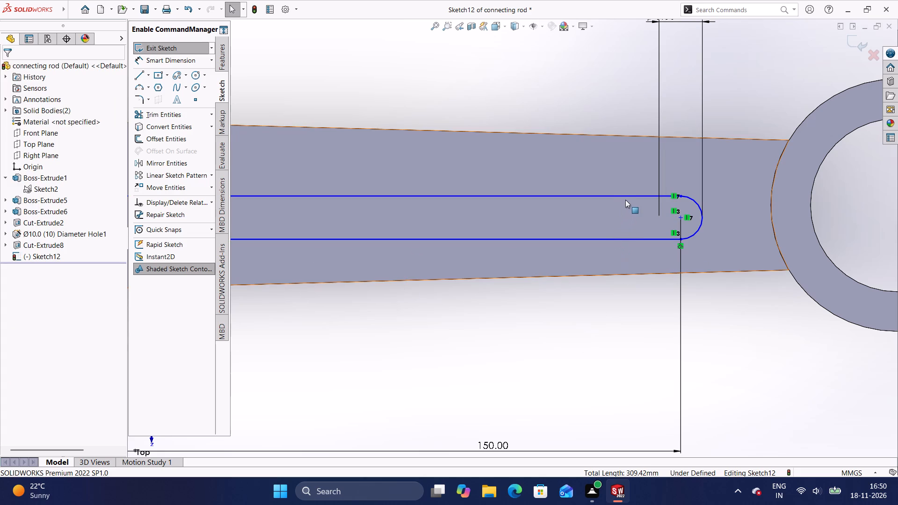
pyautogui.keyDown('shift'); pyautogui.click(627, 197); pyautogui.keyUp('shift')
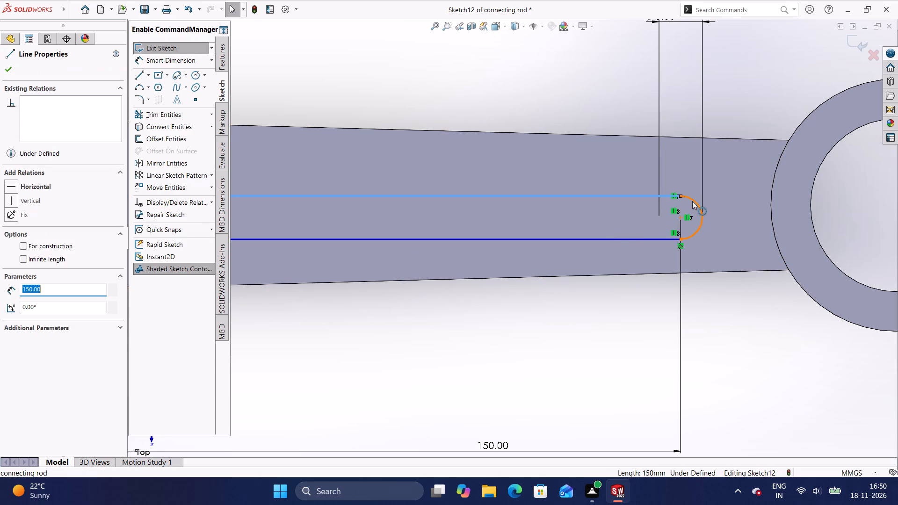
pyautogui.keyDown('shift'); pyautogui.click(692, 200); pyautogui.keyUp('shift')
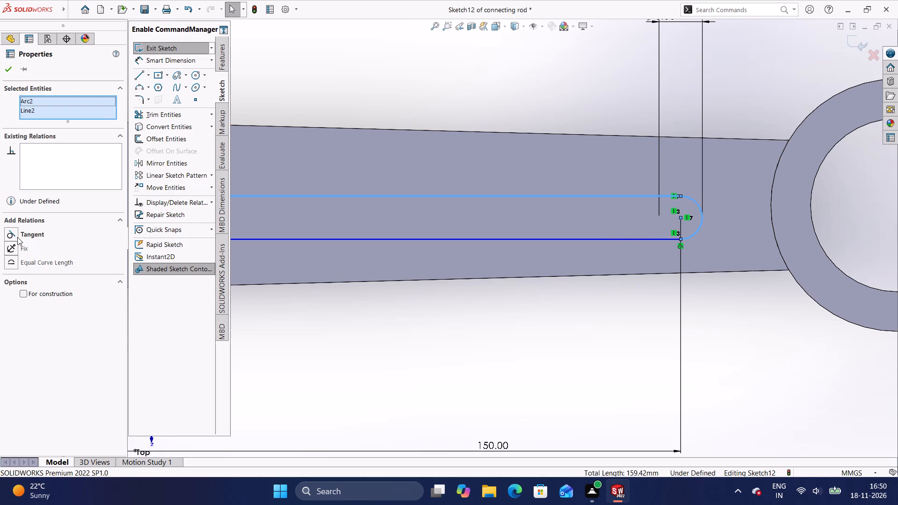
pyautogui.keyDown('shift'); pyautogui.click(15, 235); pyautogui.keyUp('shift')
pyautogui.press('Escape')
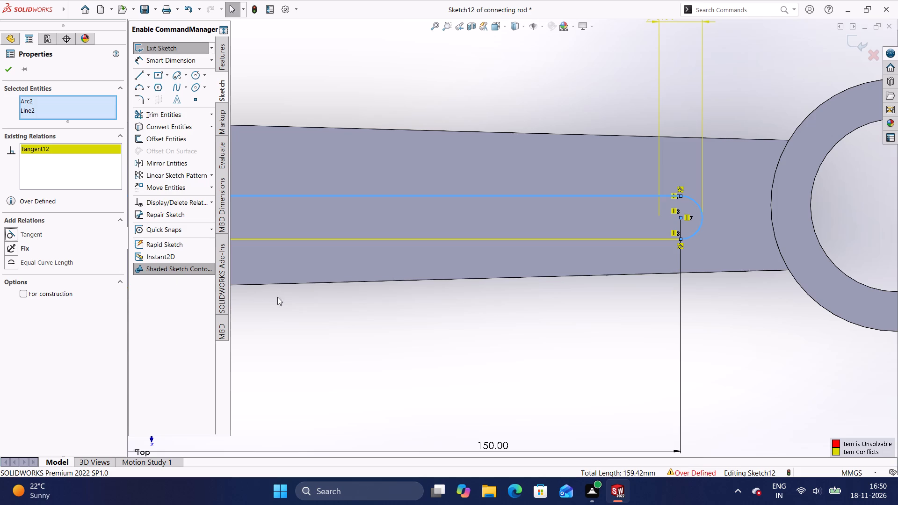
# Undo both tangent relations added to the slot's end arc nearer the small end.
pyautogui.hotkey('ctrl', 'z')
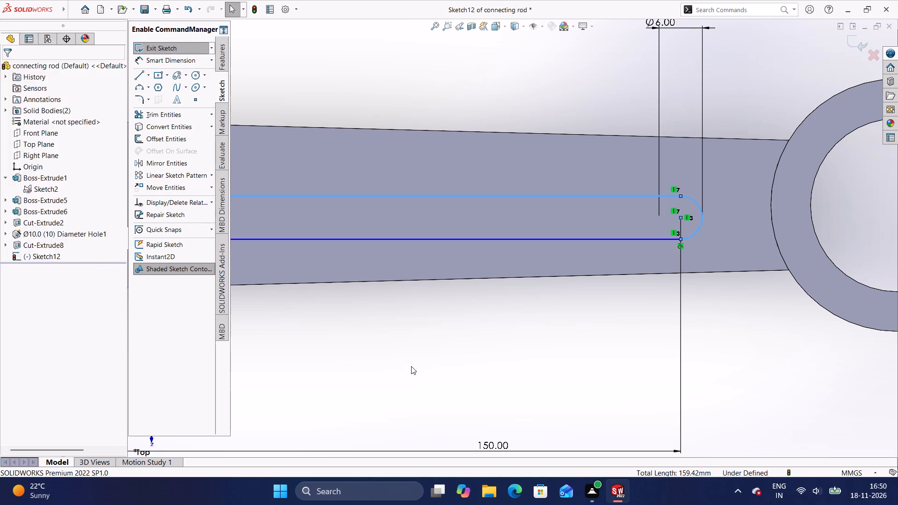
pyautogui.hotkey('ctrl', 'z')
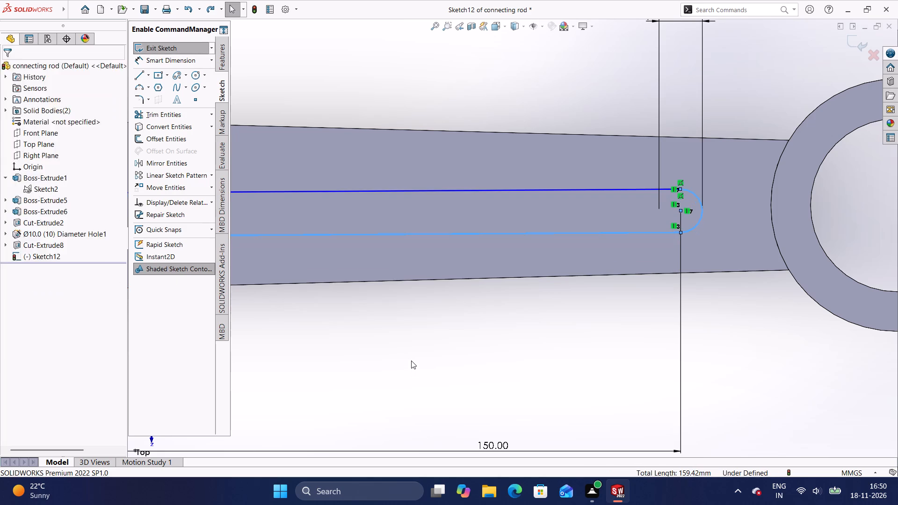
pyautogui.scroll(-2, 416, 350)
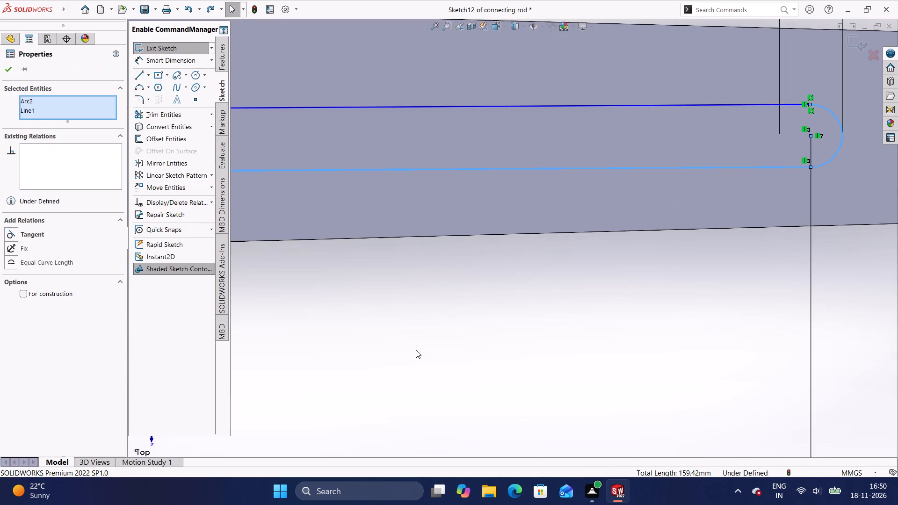
# Sketch a line about 22 mm long from the small-end hole's centre out past the ring, perpendicular to the slot's lower line.
pyautogui.scroll(10, 416, 350)
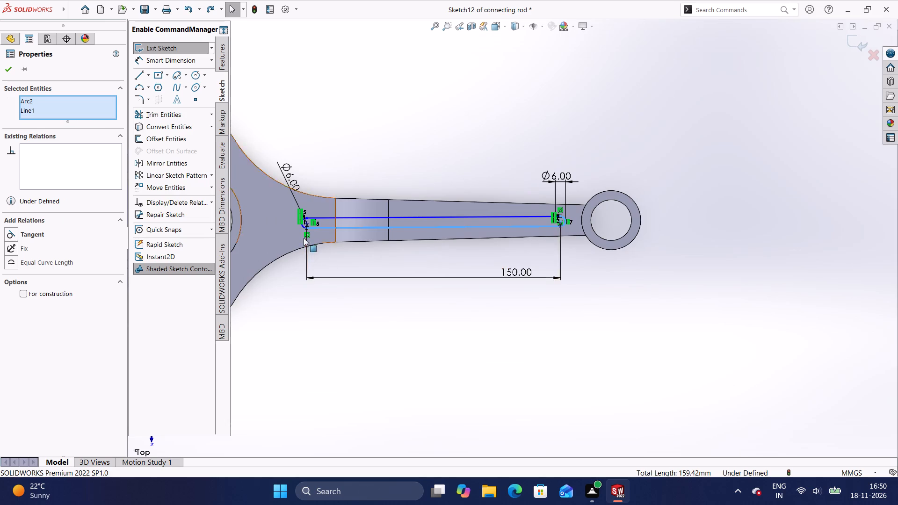
pyautogui.scroll(-5, 304, 238)
pyautogui.scroll(-1, 379, 213)
pyautogui.scroll(3, 479, 316)
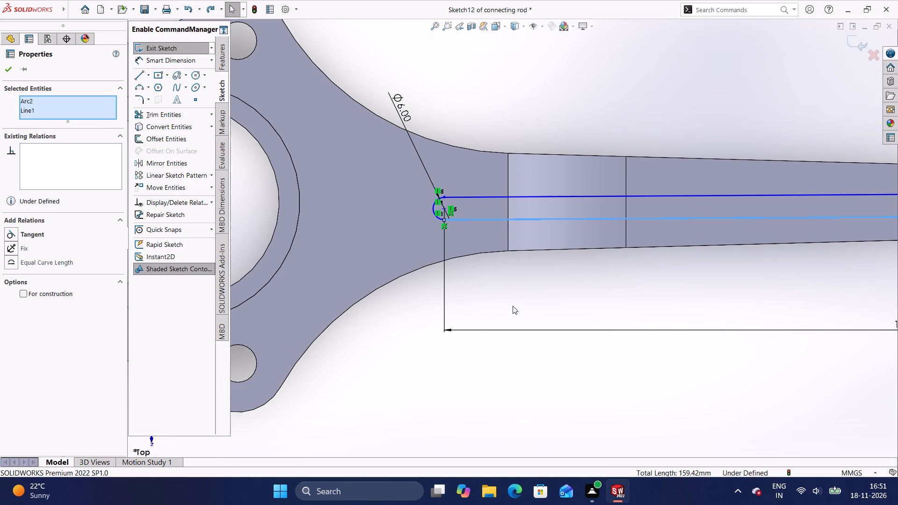
pyautogui.scroll(5, 670, 292)
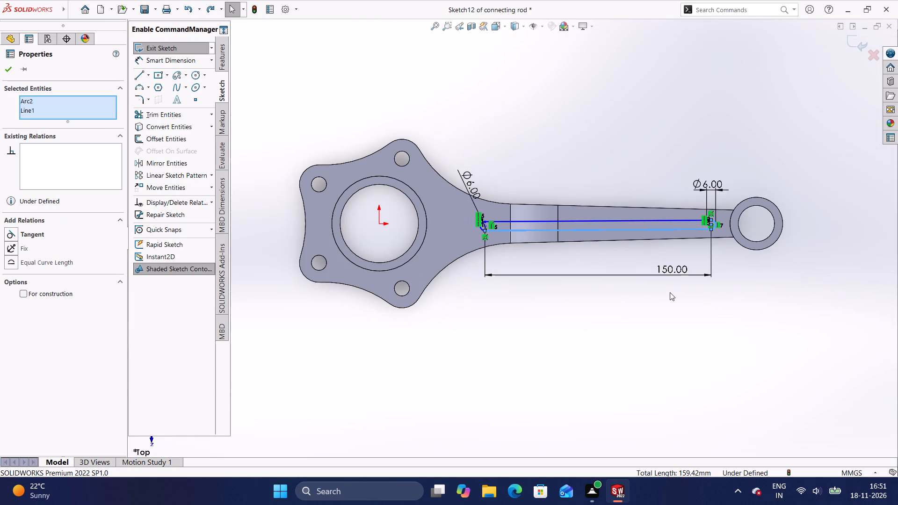
pyautogui.scroll(-4, 724, 273)
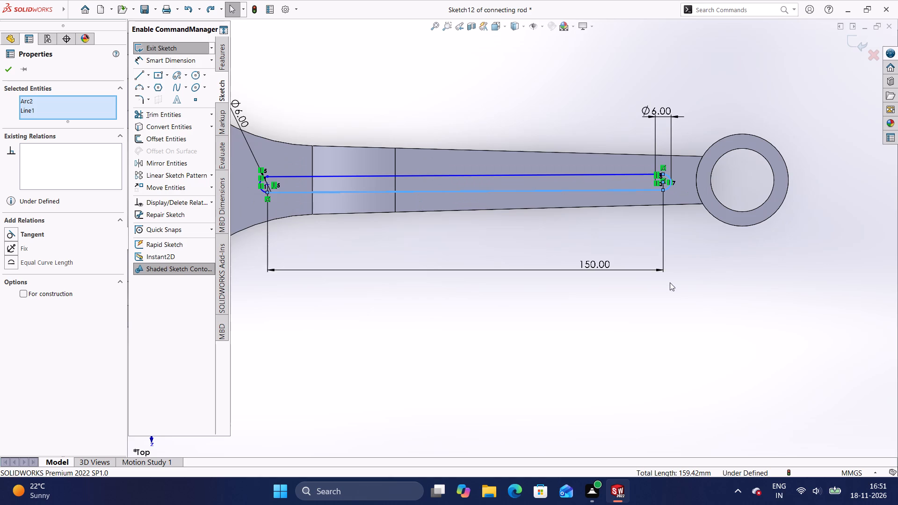
pyautogui.click(142, 72)
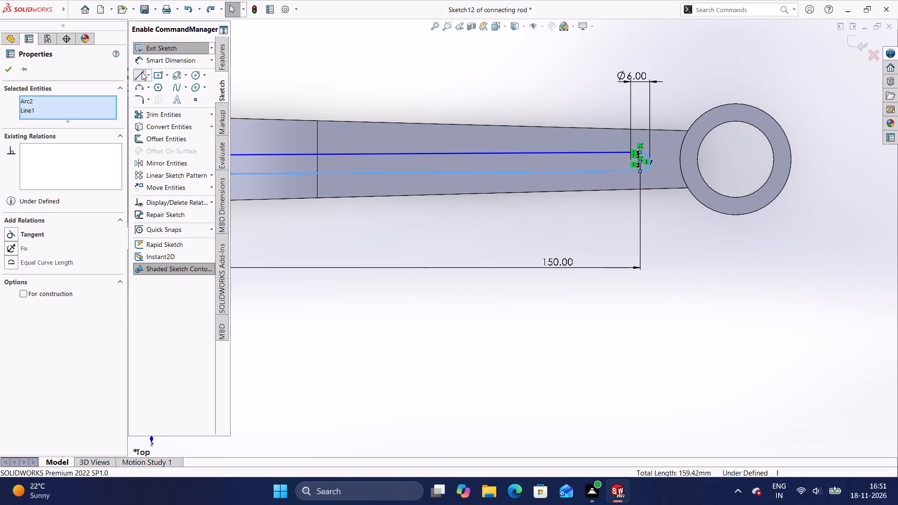
pyautogui.click(735, 159)
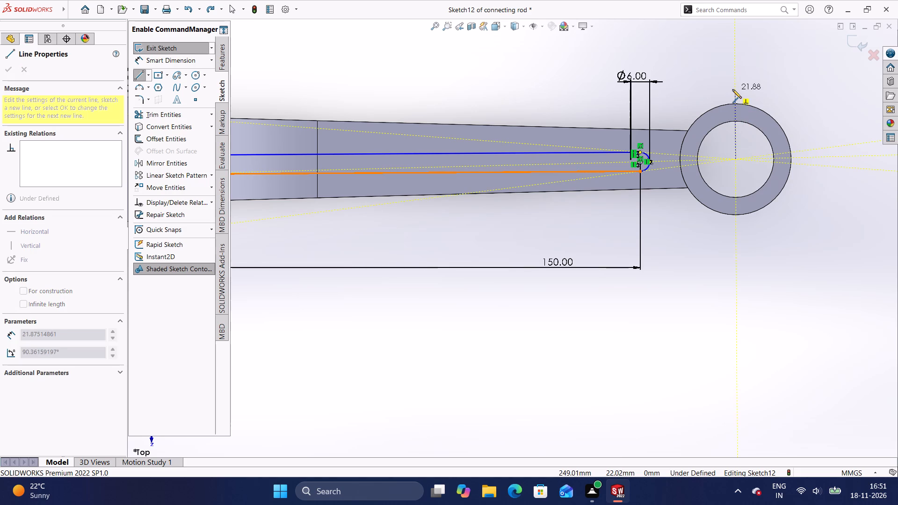
pyautogui.click(732, 89)
pyautogui.press('Escape')
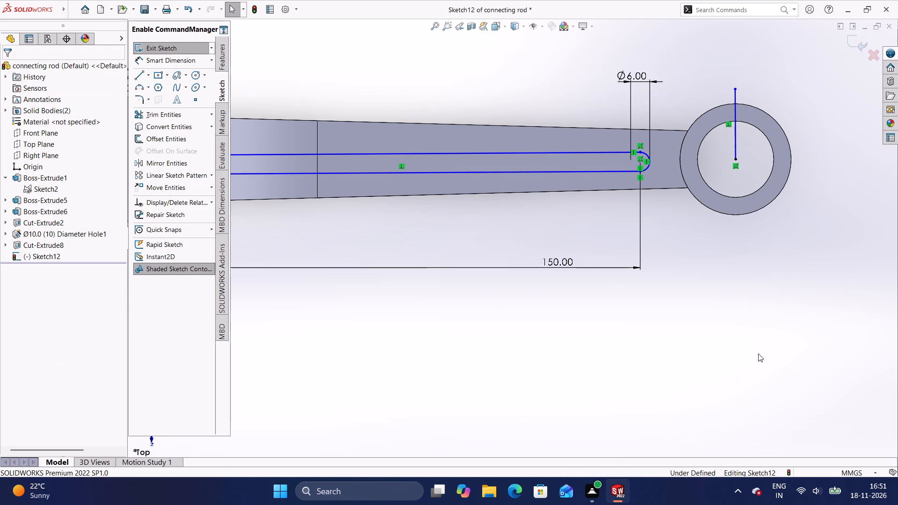
# Add a 30 mm horizontal dimension between the centre of the slot's end arc and the centre of the small-end hole.
pyautogui.click(143, 58)
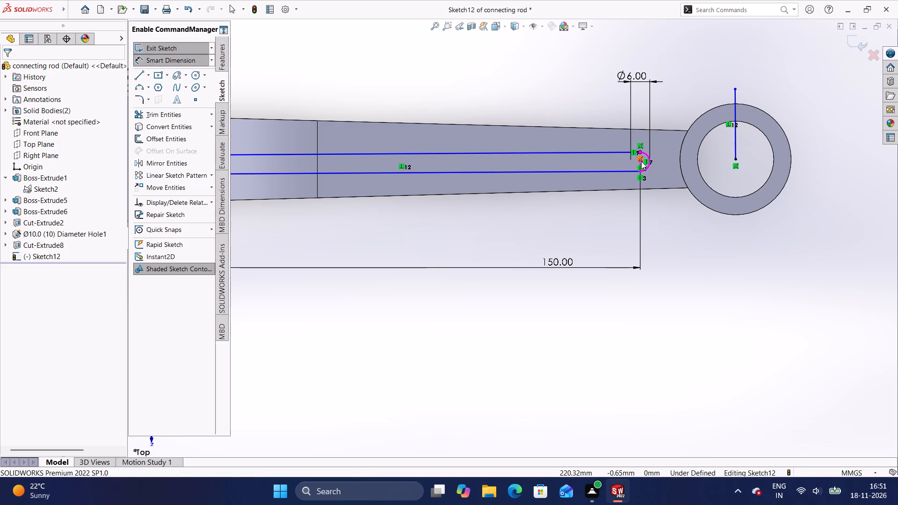
pyautogui.scroll(-5, 639, 159)
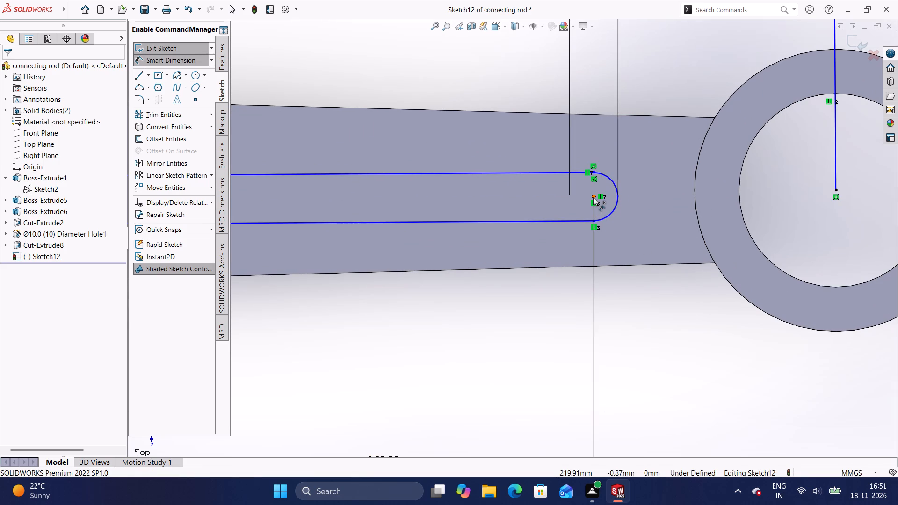
pyautogui.click(593, 195)
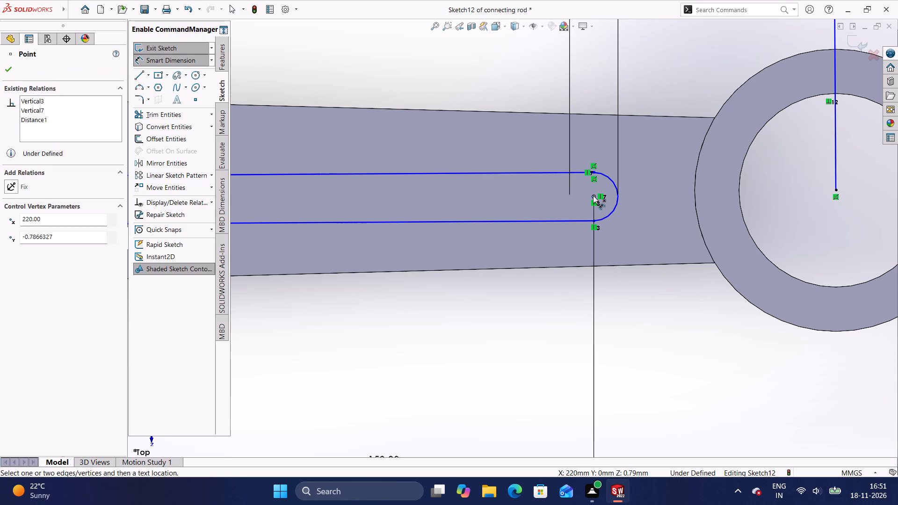
pyautogui.click(836, 190)
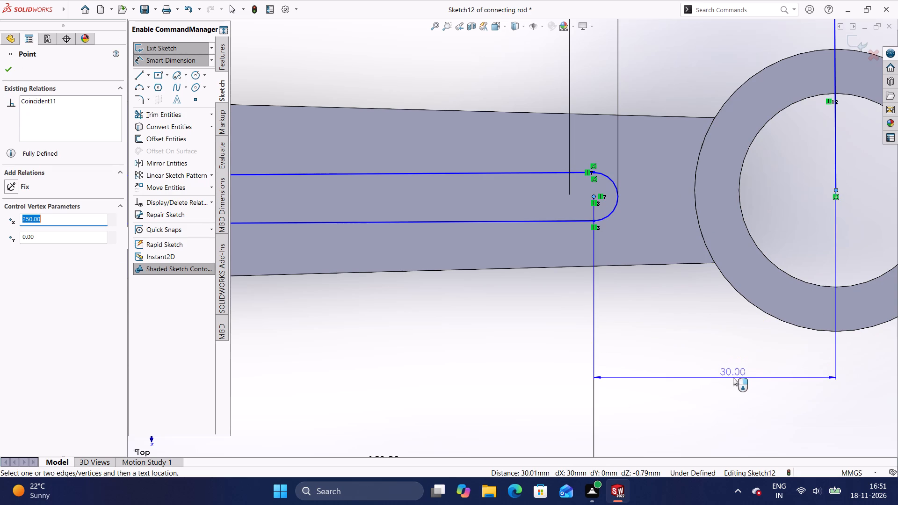
pyautogui.click(733, 377)
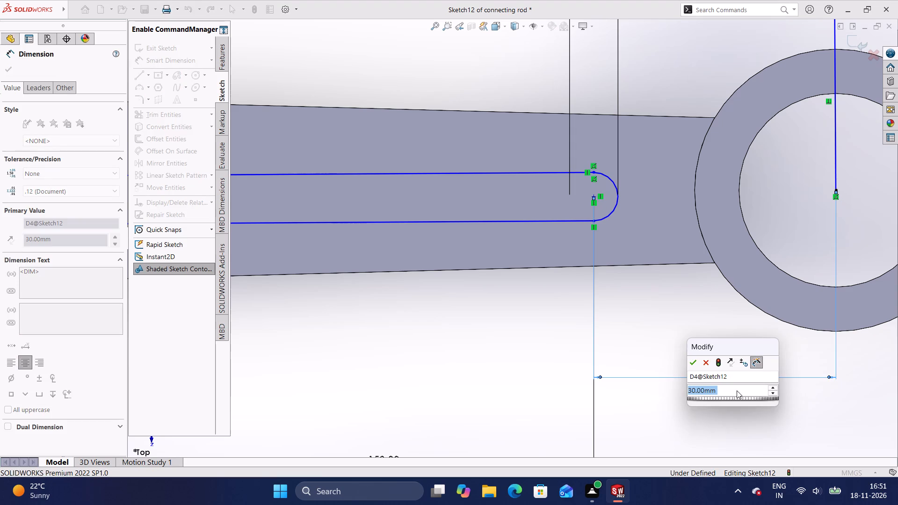
pyautogui.click(694, 365)
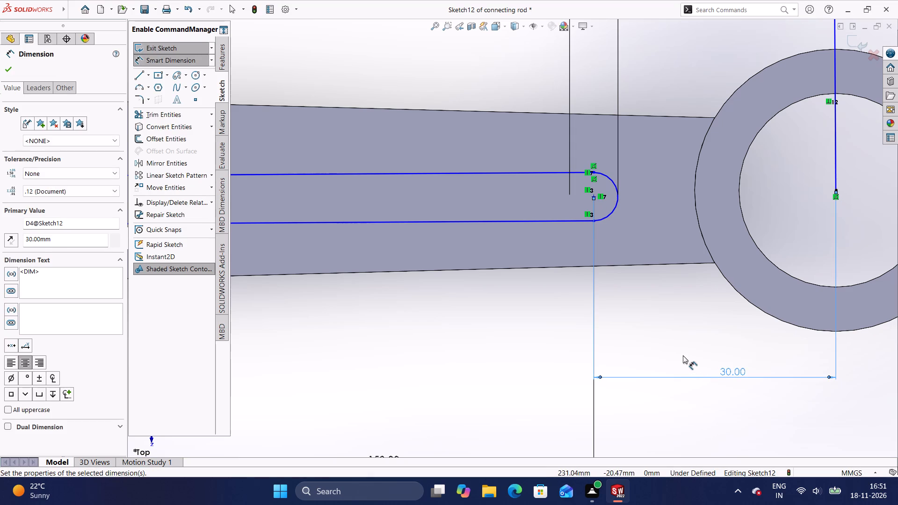
pyautogui.scroll(-3, 683, 354)
pyautogui.scroll(10, 683, 354)
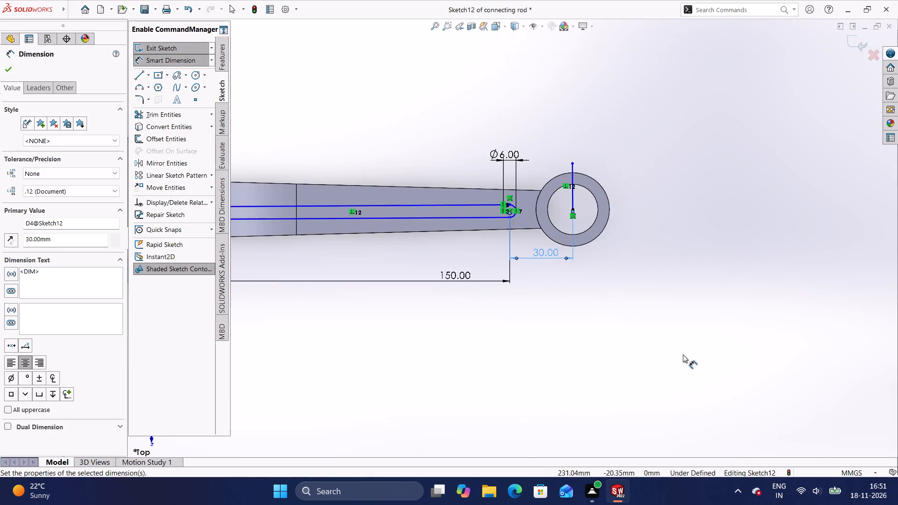
pyautogui.scroll(1, 683, 354)
pyautogui.scroll(3, 384, 250)
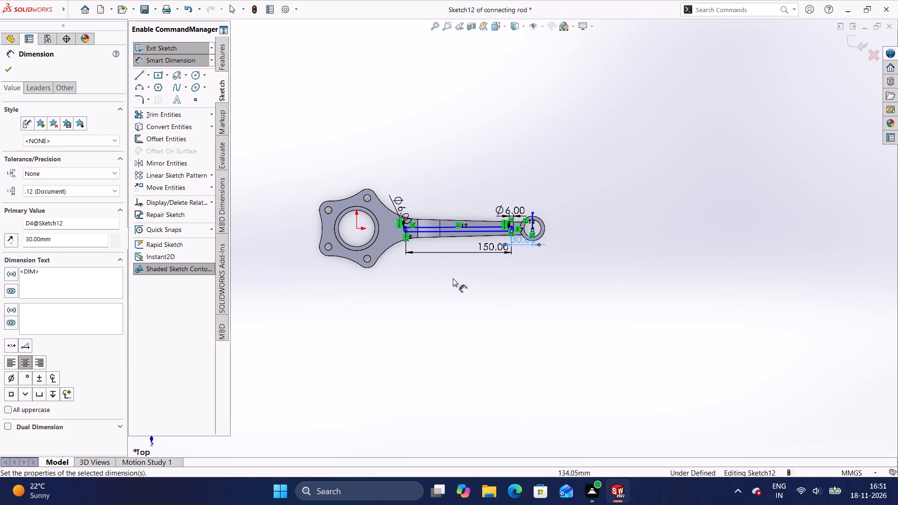
pyautogui.scroll(-4, 461, 283)
pyautogui.scroll(-3, 600, 166)
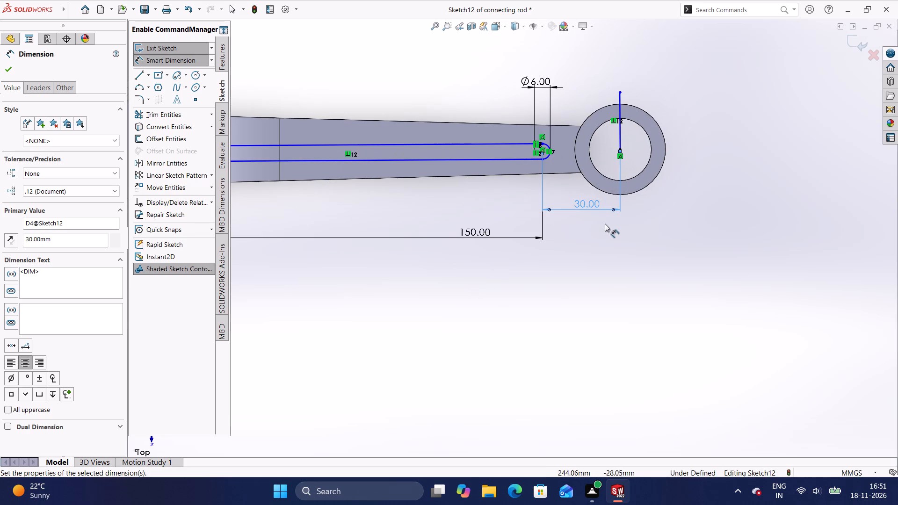
pyautogui.scroll(3, 605, 224)
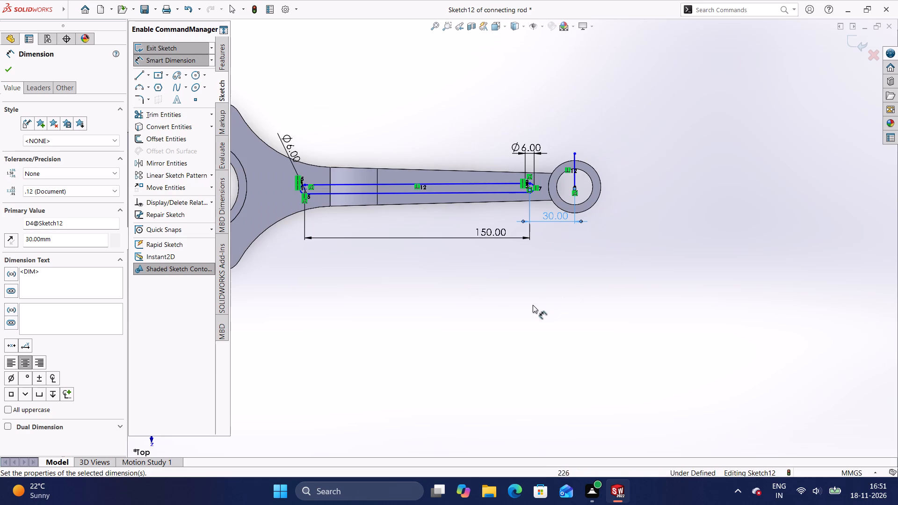
pyautogui.scroll(1, 519, 298)
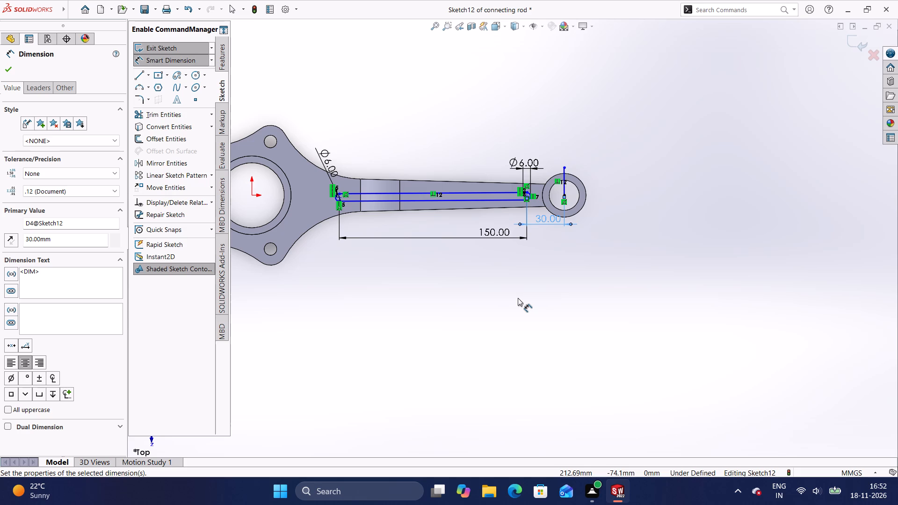
pyautogui.click(4, 72)
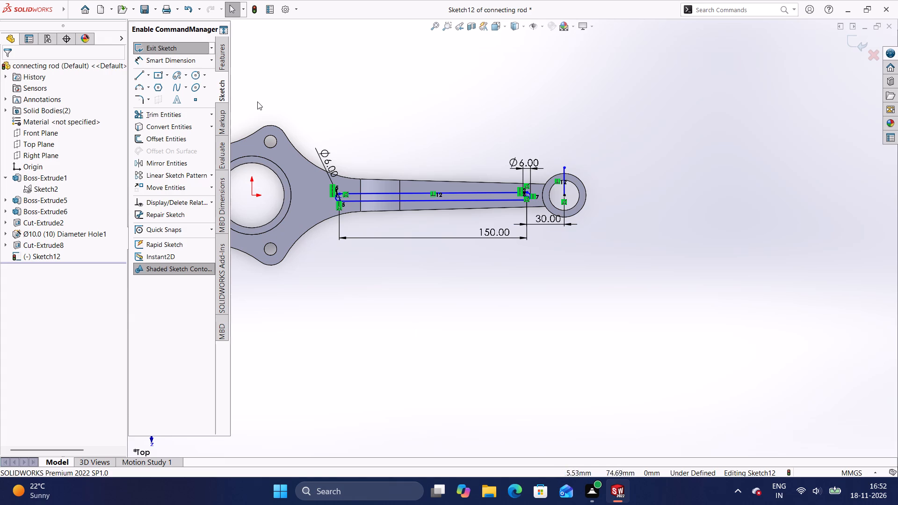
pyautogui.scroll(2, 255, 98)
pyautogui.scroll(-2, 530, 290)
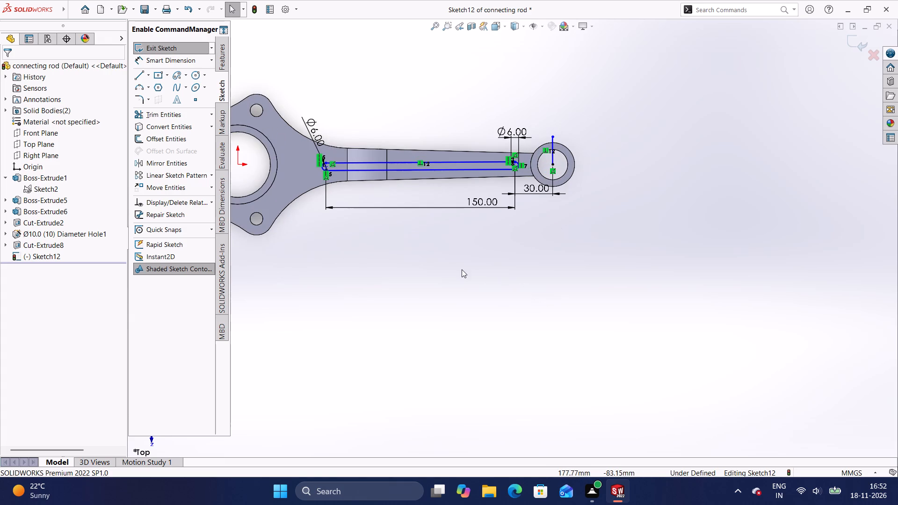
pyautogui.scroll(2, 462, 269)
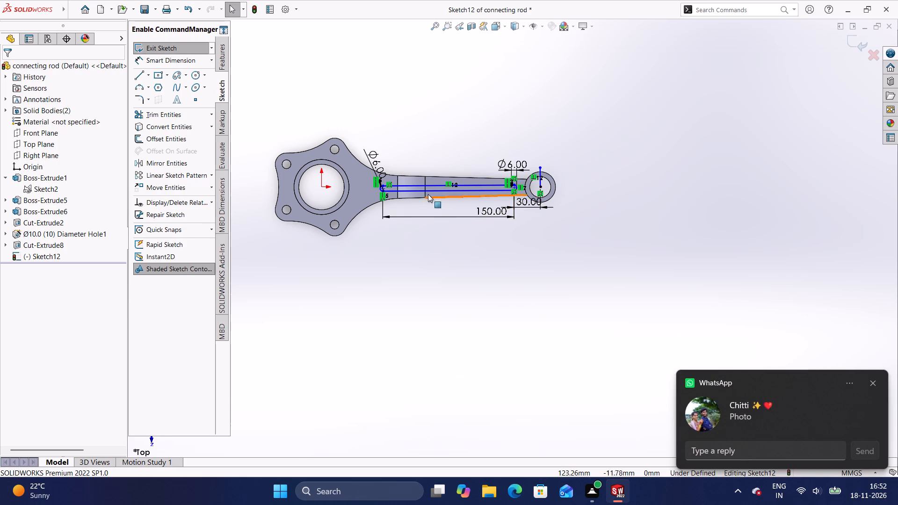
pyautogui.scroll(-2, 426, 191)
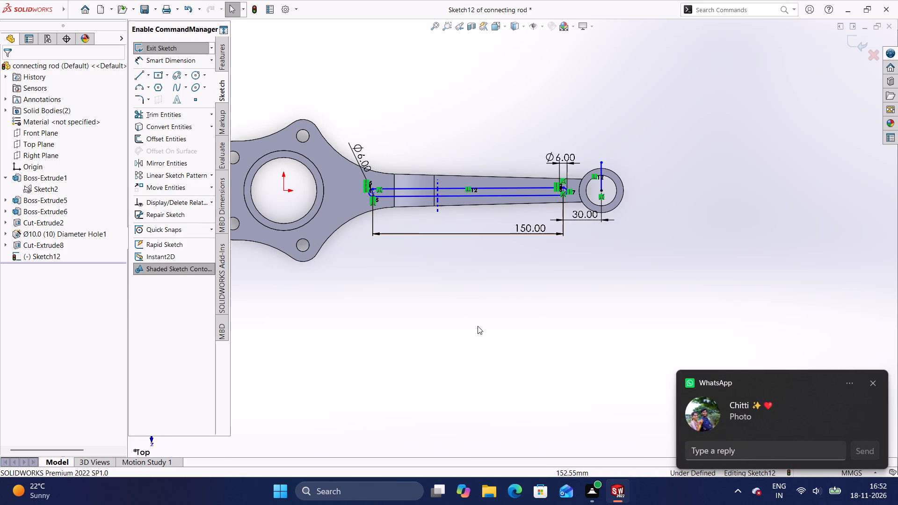
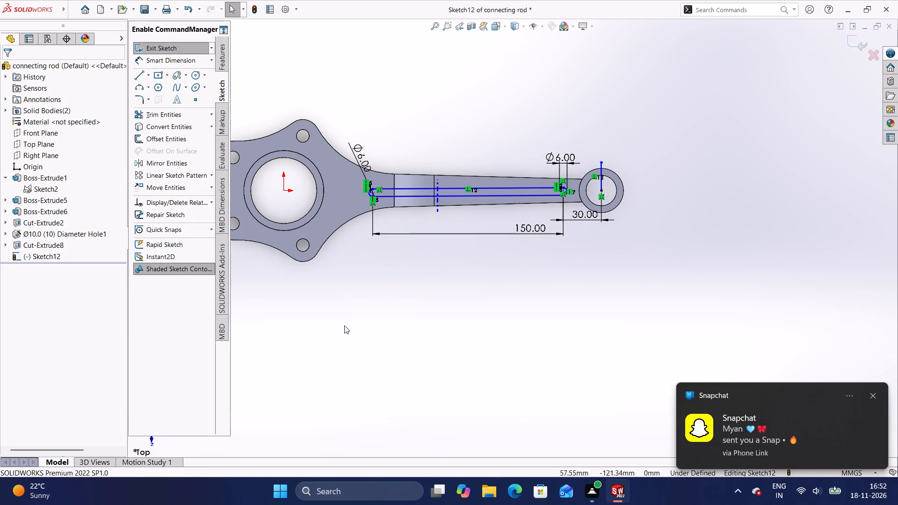
# Examine the dimensioned slot sketch along the connecting rod's shank and its position between the two rod ends.
pyautogui.scroll(-1, 473, 163)
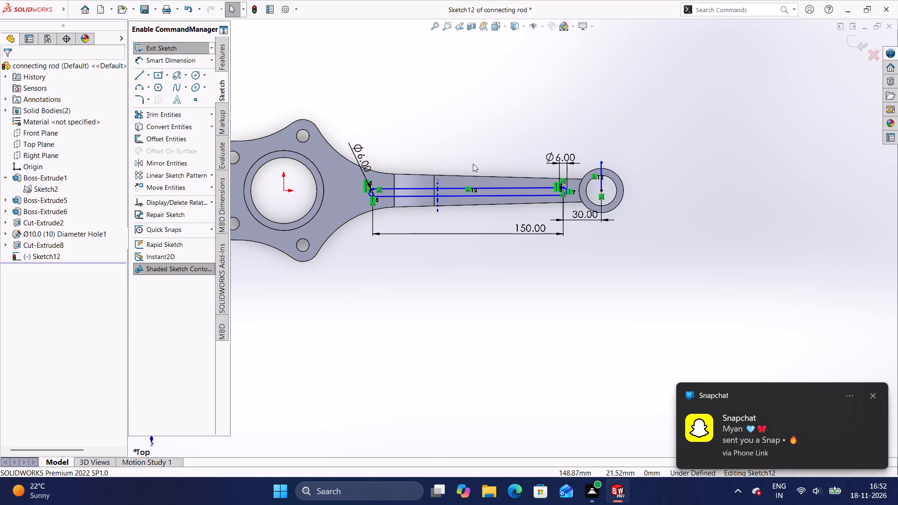
pyautogui.scroll(1, 478, 168)
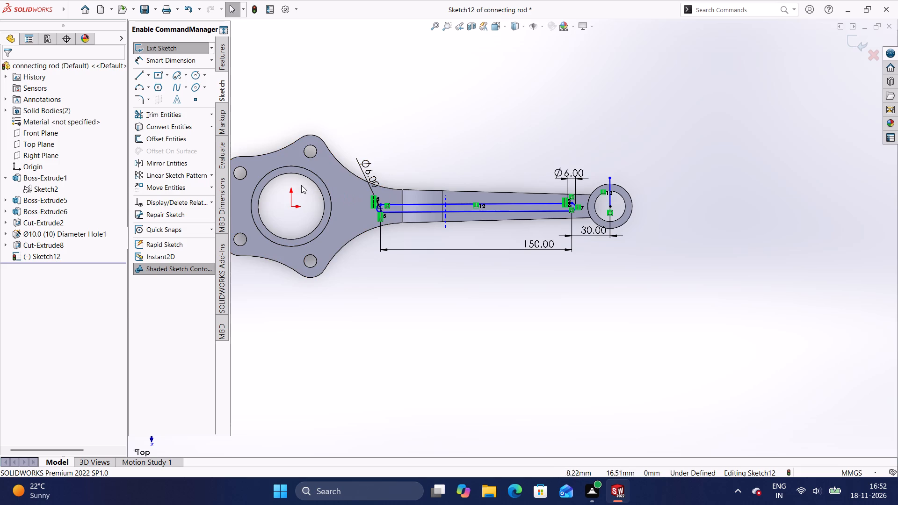
pyautogui.scroll(2, 243, 144)
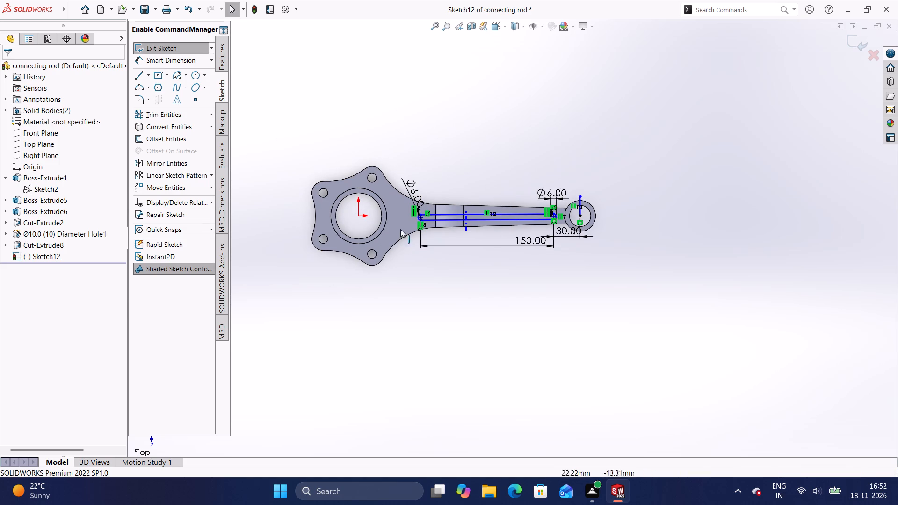
pyautogui.scroll(-2, 475, 220)
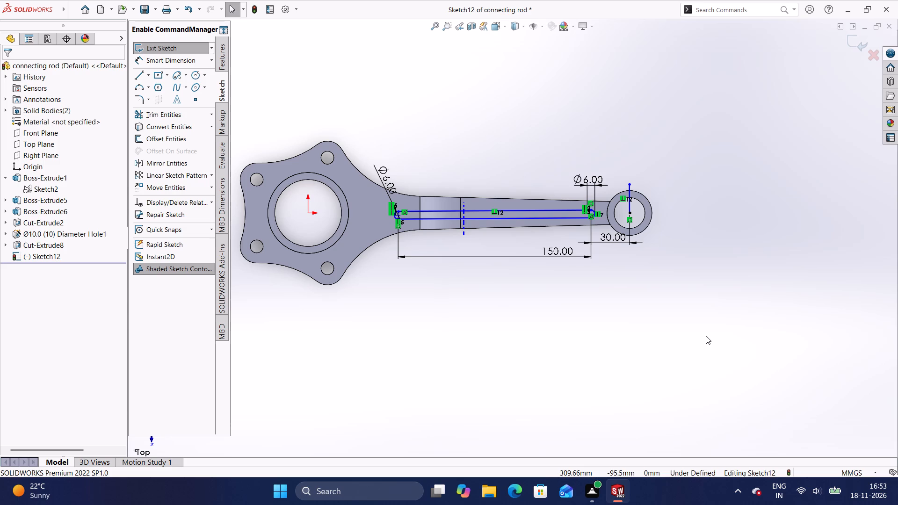
pyautogui.scroll(-1, 467, 237)
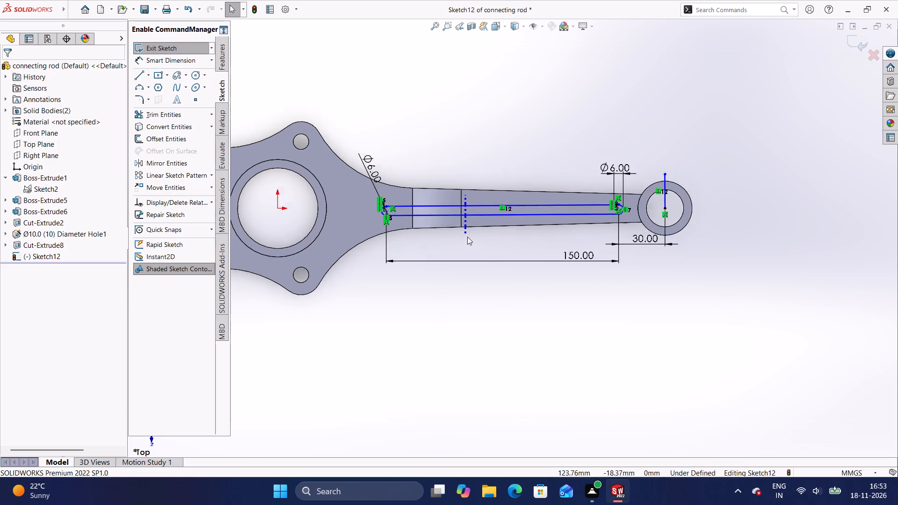
pyautogui.scroll(-1, 467, 237)
pyautogui.scroll(-1, 484, 314)
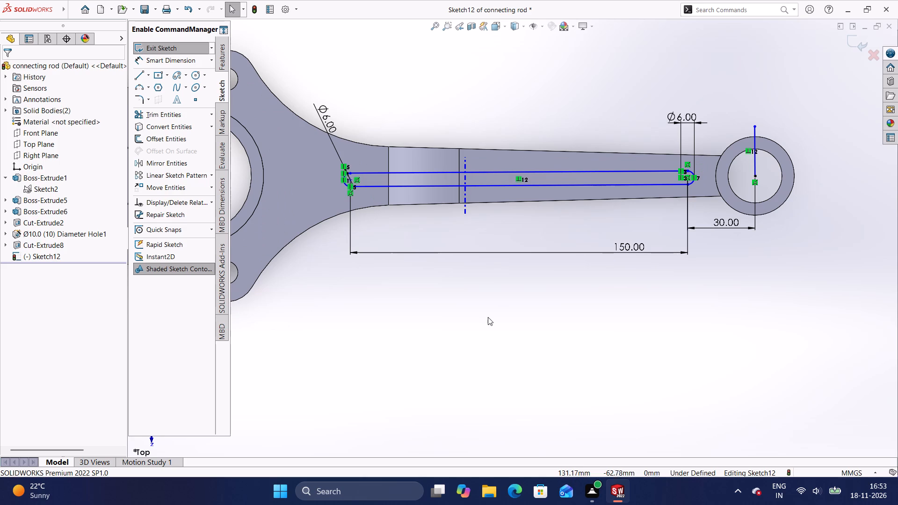
pyautogui.scroll(2, 512, 341)
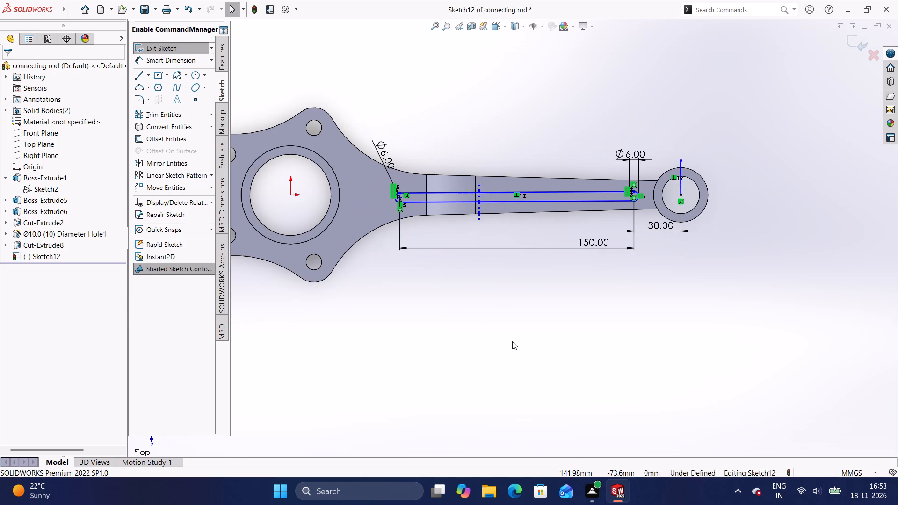
pyautogui.scroll(1, 507, 335)
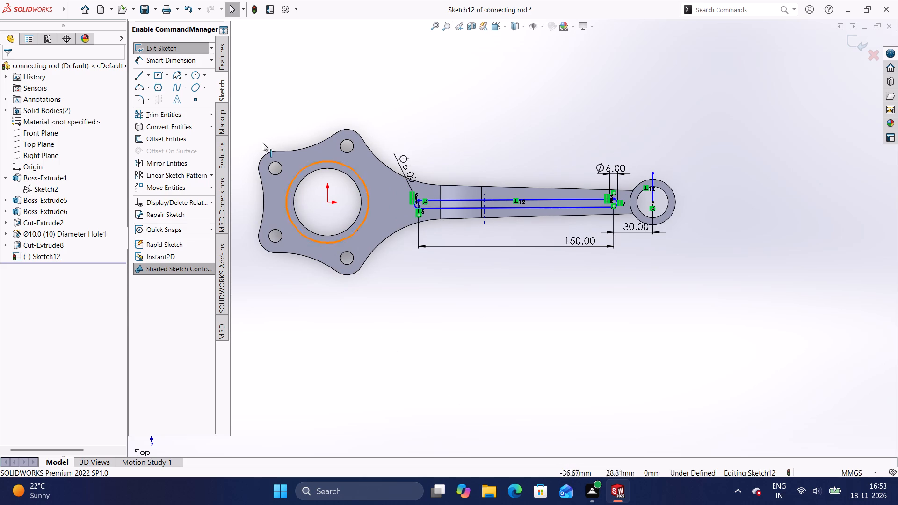
# Start an Extruded Cut from the shank's slot sketch, with Direction 1 set to Through All - Both.
pyautogui.click(224, 60)
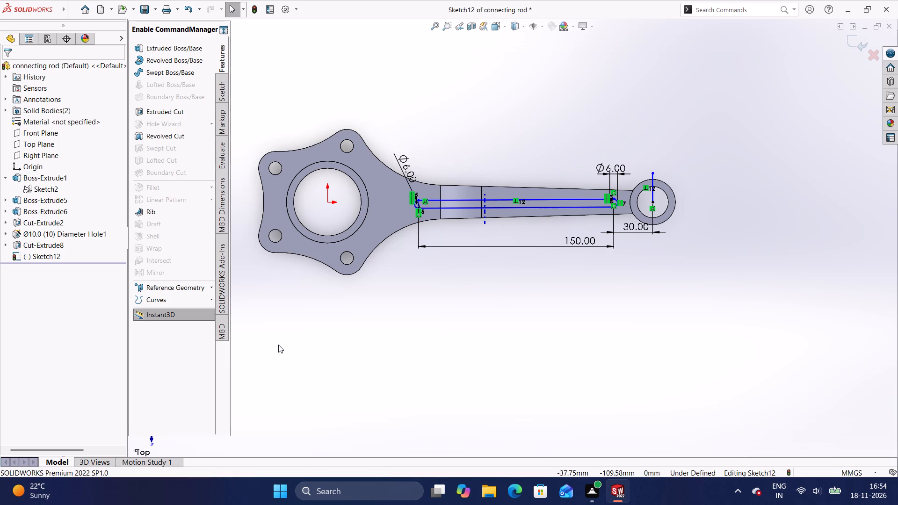
pyautogui.click(166, 111)
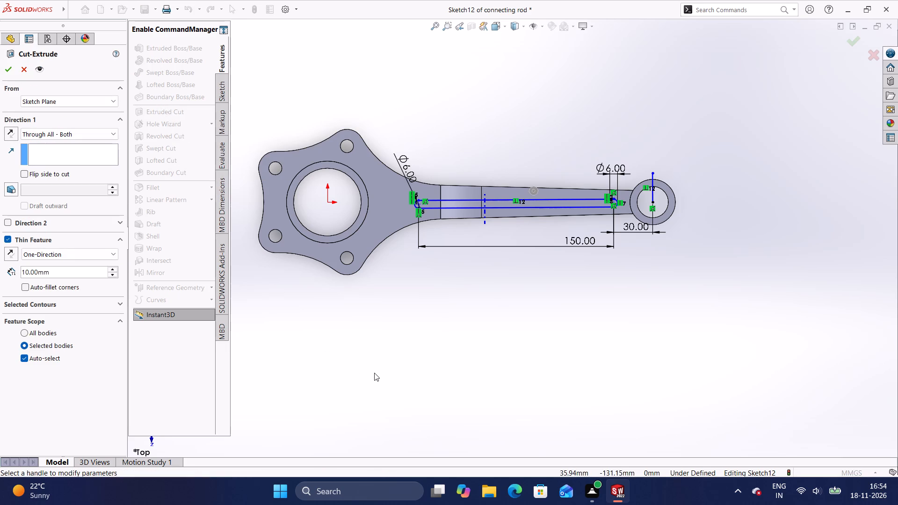
pyautogui.moveTo(336, 357); pyautogui.dragTo(335, 268, button='middle')
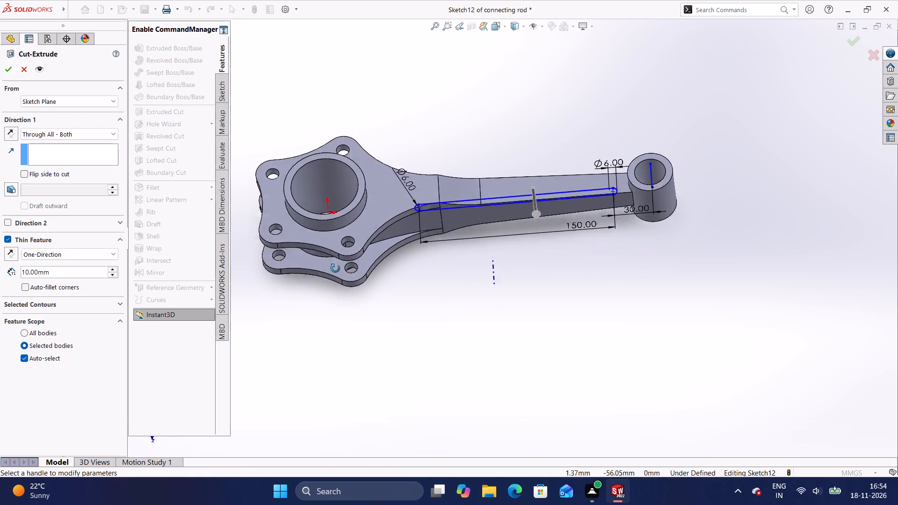
pyautogui.moveTo(335, 268); pyautogui.dragTo(336, 202, button='middle')
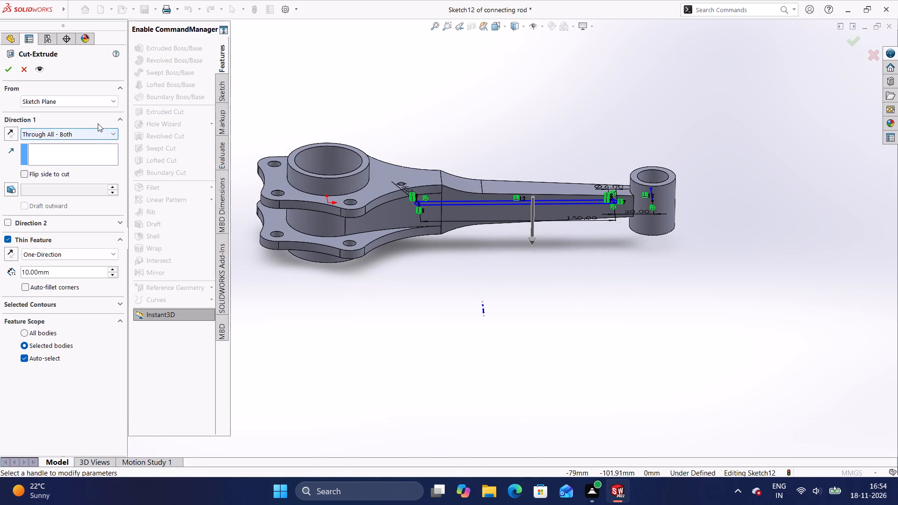
pyautogui.click(101, 137)
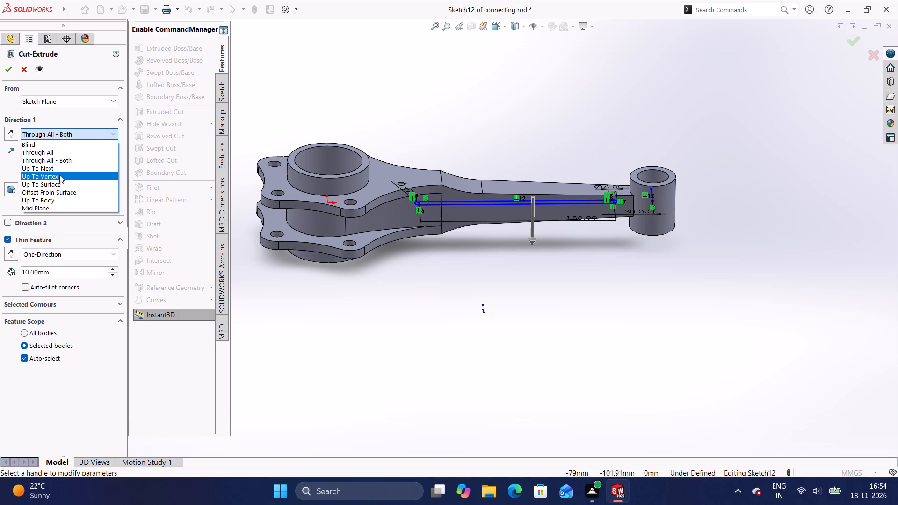
pyautogui.click(78, 100)
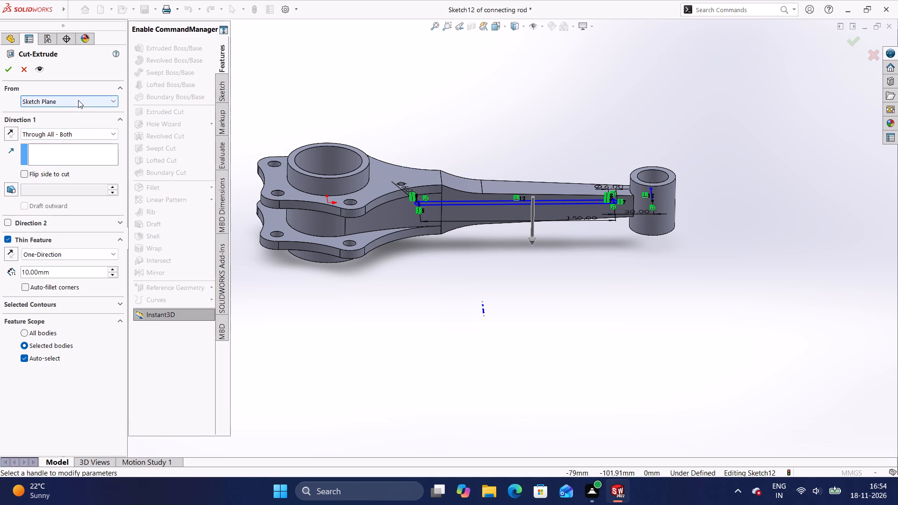
pyautogui.click(83, 132)
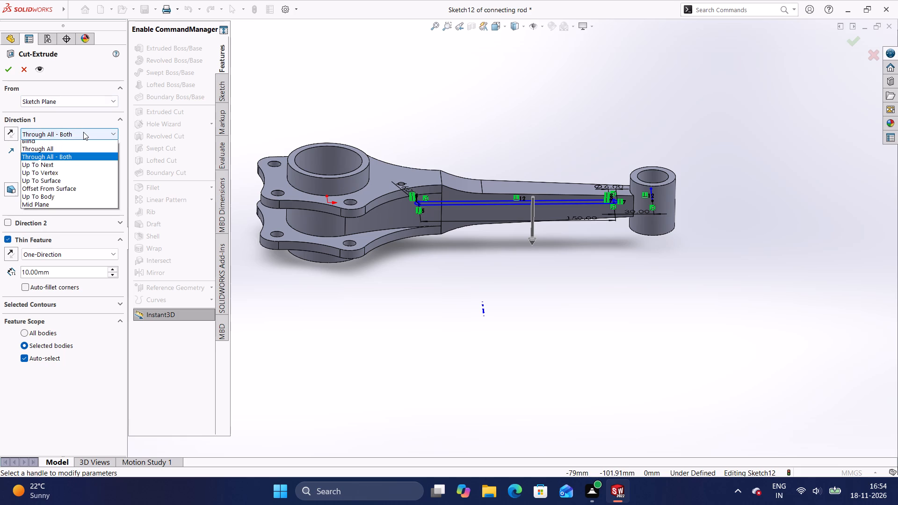
pyautogui.click(45, 153)
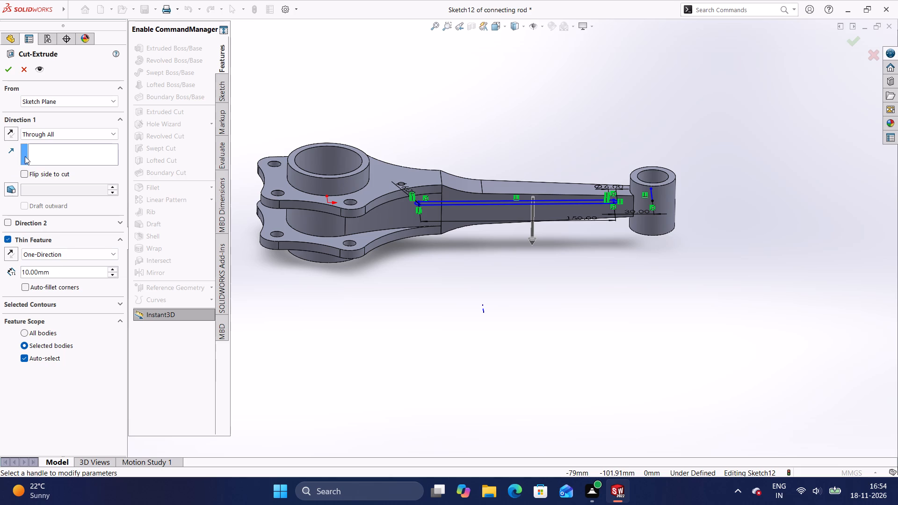
pyautogui.click(9, 136)
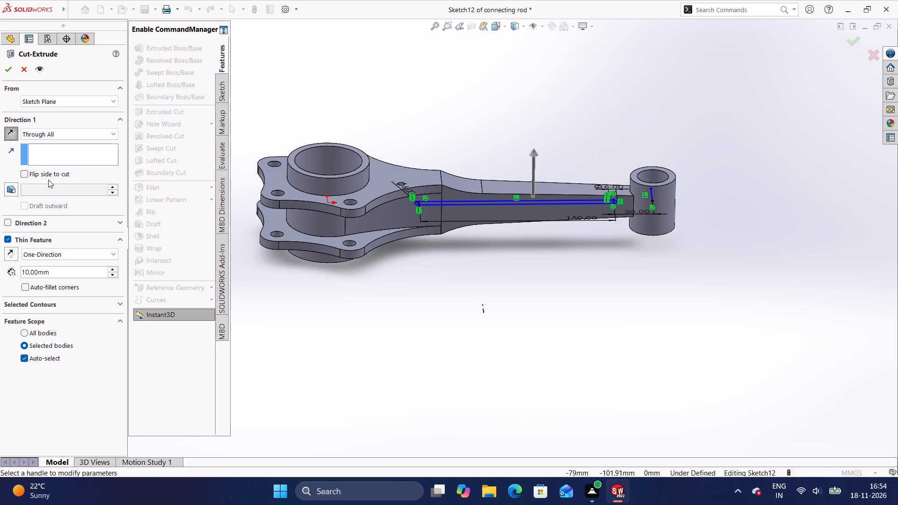
pyautogui.click(13, 133)
pyautogui.click(94, 135)
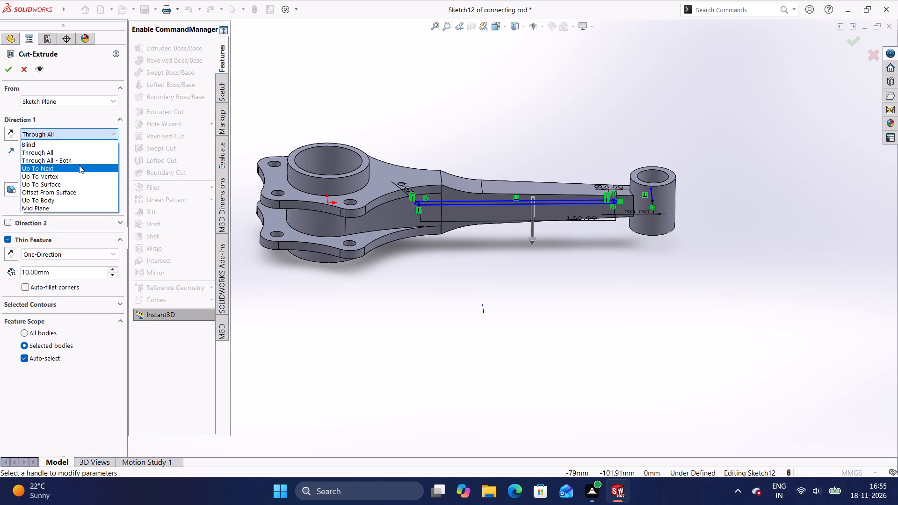
pyautogui.click(62, 157)
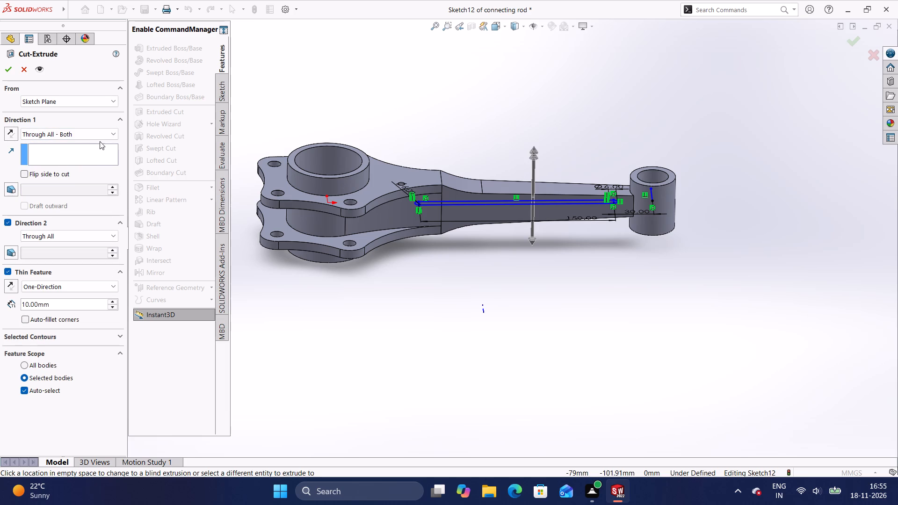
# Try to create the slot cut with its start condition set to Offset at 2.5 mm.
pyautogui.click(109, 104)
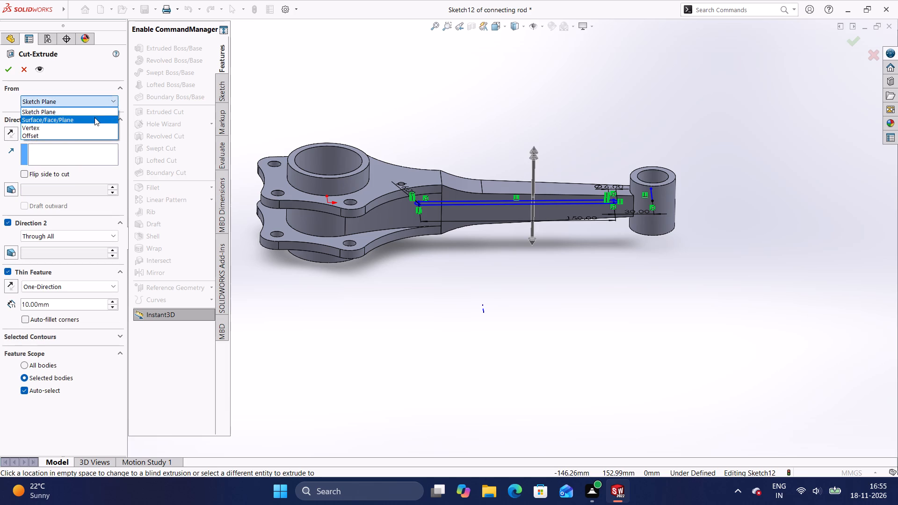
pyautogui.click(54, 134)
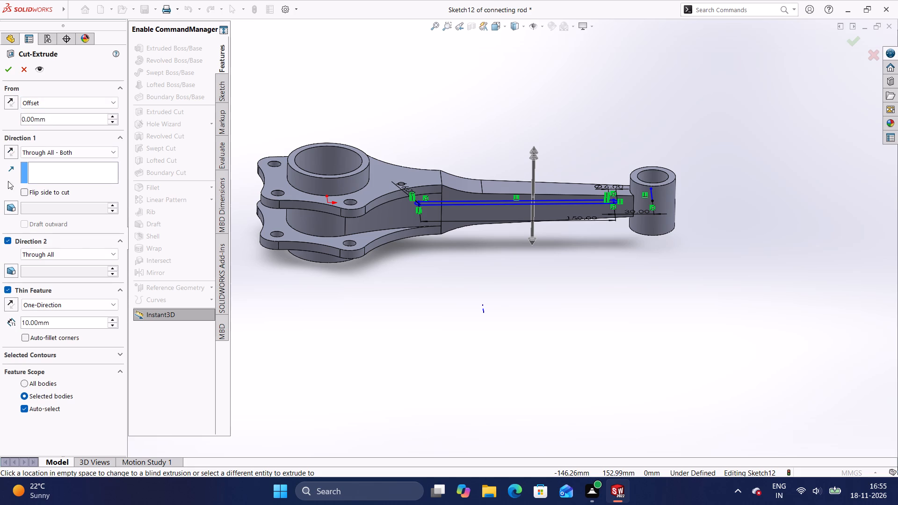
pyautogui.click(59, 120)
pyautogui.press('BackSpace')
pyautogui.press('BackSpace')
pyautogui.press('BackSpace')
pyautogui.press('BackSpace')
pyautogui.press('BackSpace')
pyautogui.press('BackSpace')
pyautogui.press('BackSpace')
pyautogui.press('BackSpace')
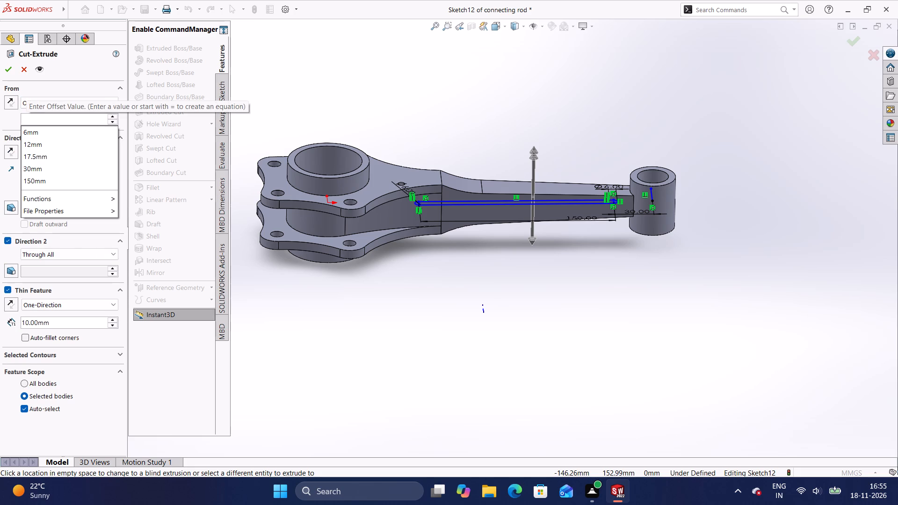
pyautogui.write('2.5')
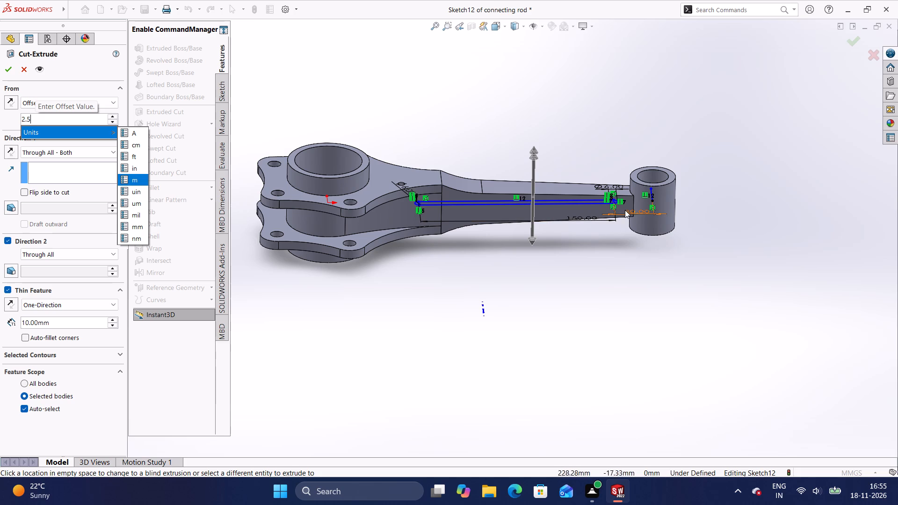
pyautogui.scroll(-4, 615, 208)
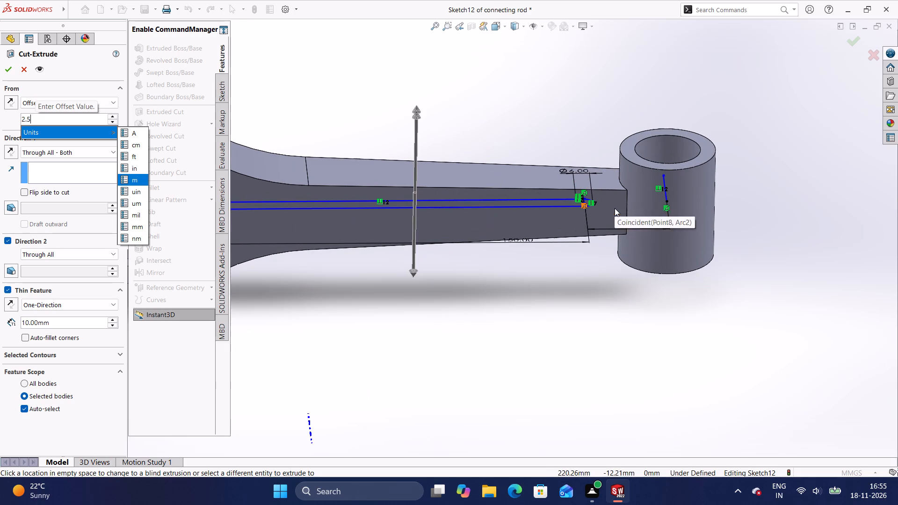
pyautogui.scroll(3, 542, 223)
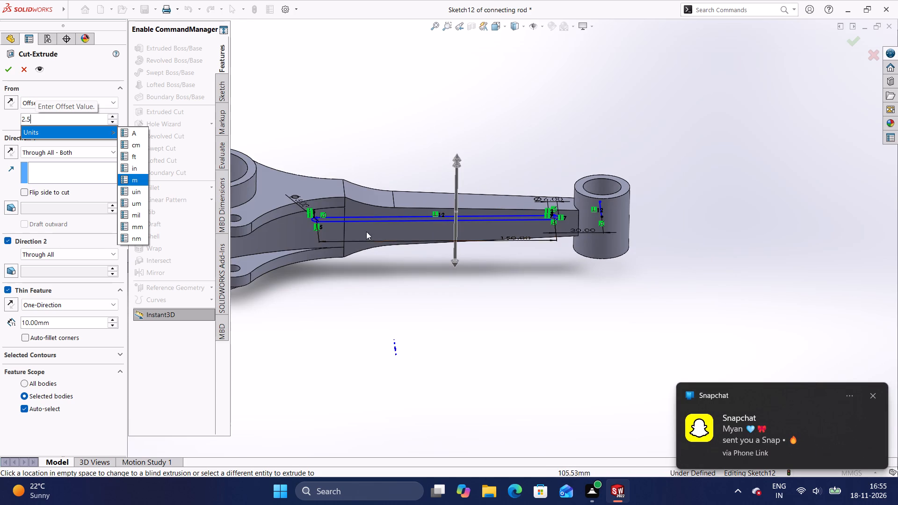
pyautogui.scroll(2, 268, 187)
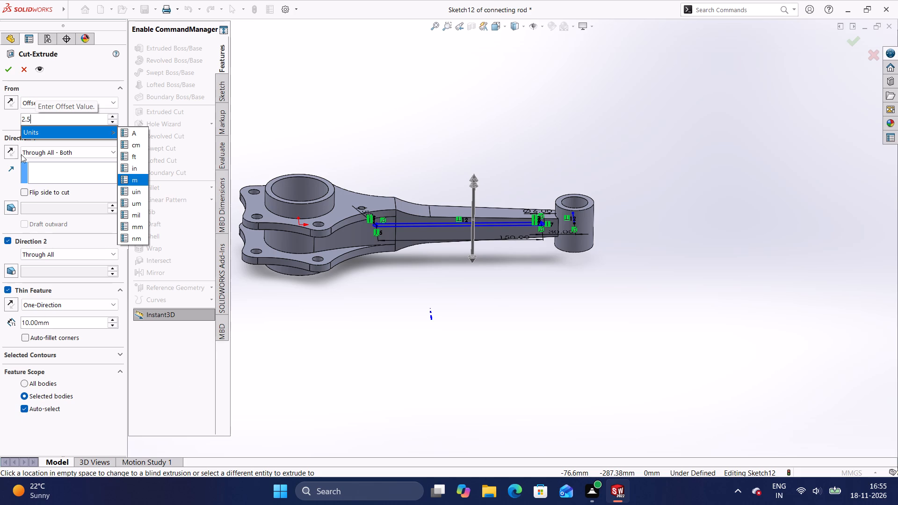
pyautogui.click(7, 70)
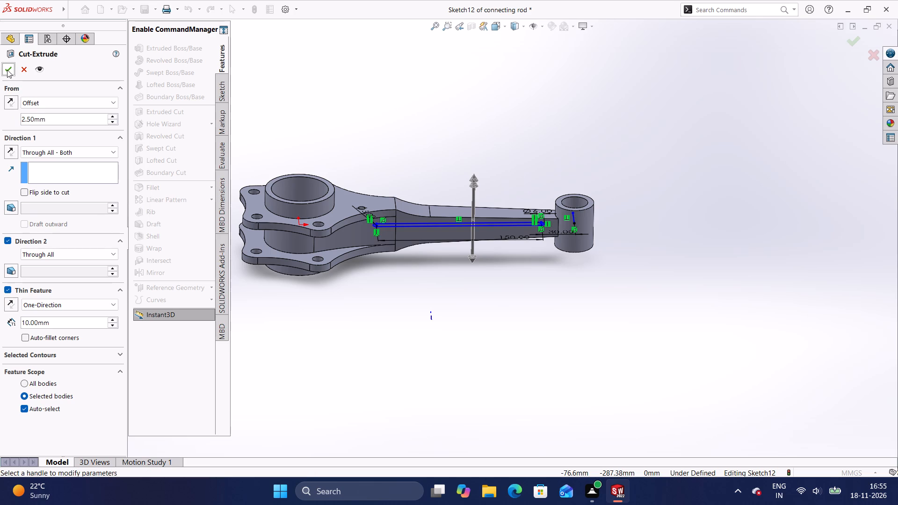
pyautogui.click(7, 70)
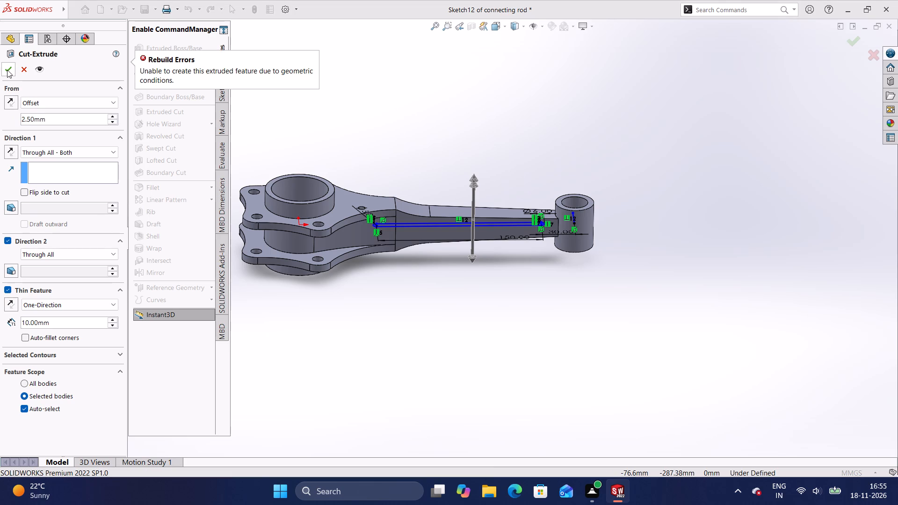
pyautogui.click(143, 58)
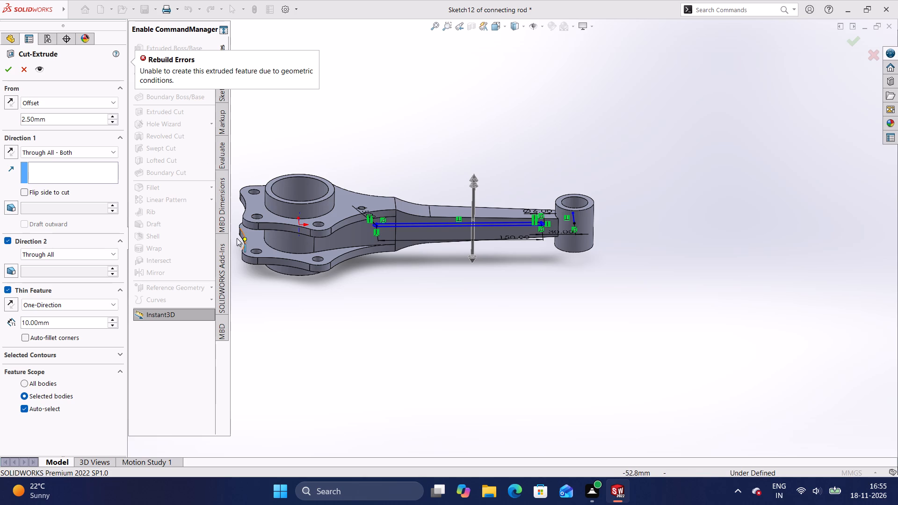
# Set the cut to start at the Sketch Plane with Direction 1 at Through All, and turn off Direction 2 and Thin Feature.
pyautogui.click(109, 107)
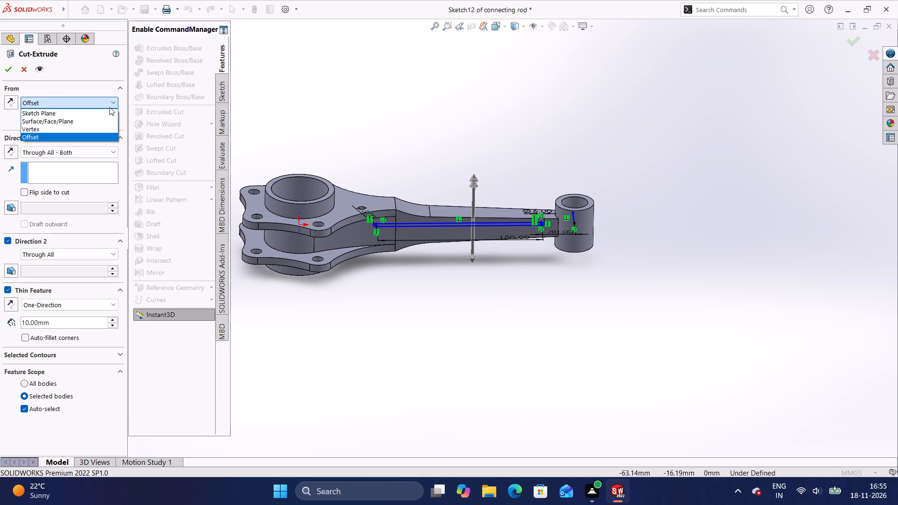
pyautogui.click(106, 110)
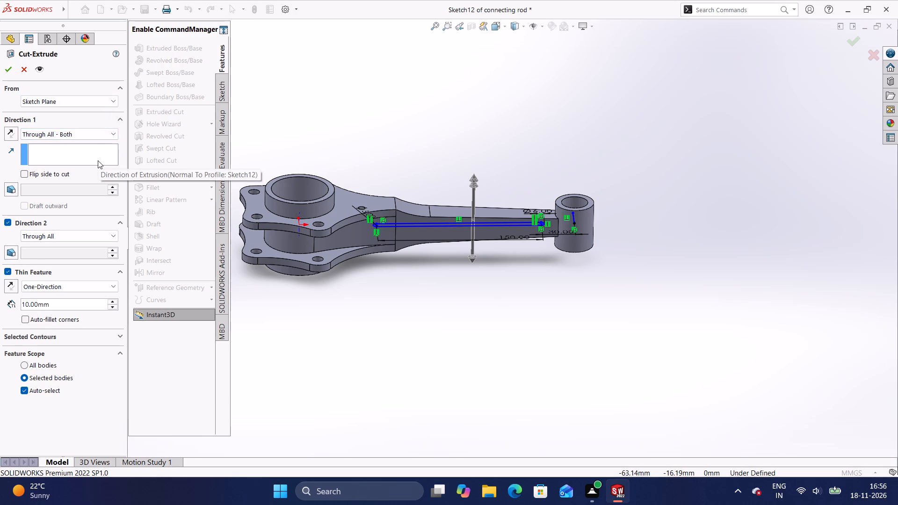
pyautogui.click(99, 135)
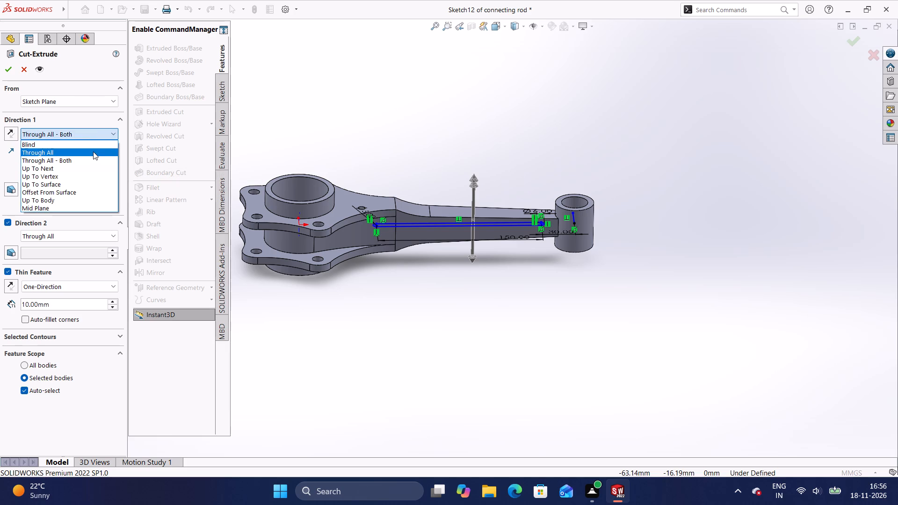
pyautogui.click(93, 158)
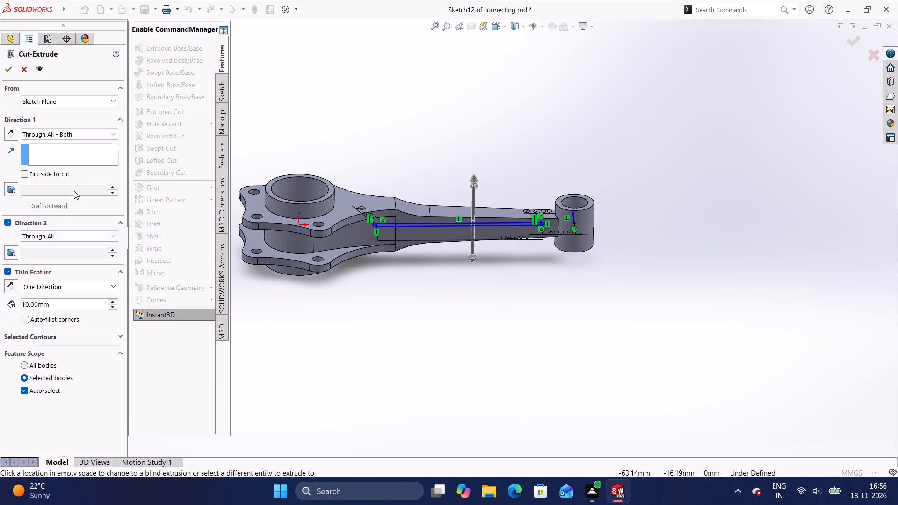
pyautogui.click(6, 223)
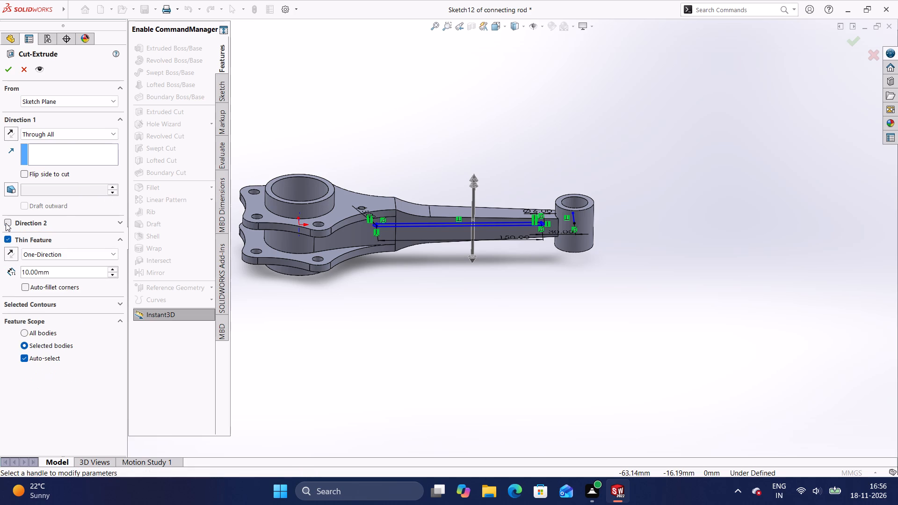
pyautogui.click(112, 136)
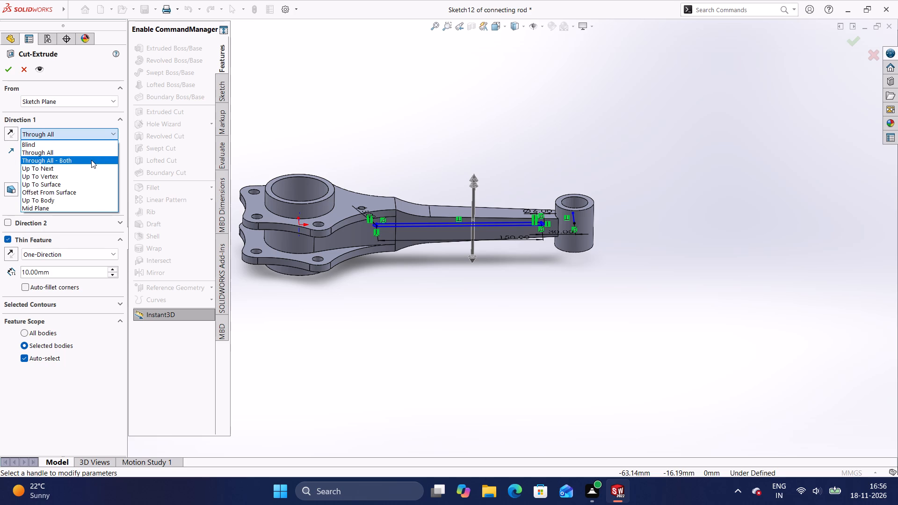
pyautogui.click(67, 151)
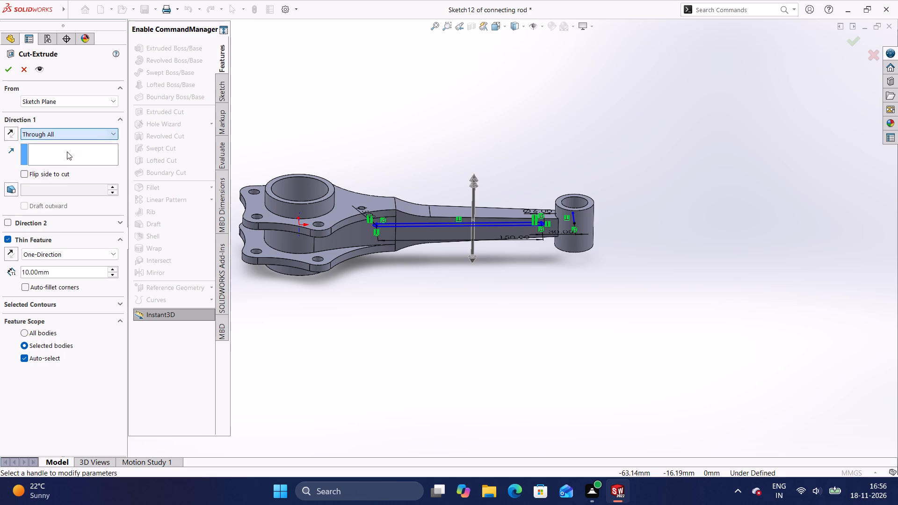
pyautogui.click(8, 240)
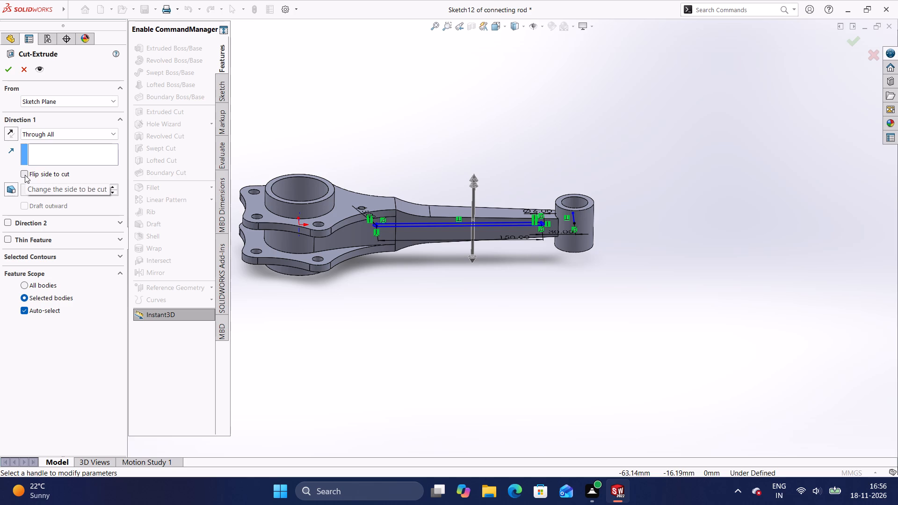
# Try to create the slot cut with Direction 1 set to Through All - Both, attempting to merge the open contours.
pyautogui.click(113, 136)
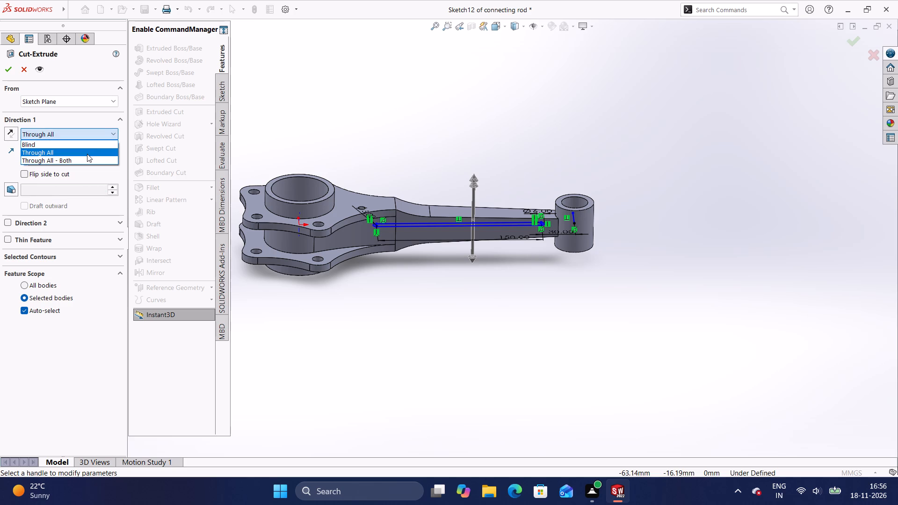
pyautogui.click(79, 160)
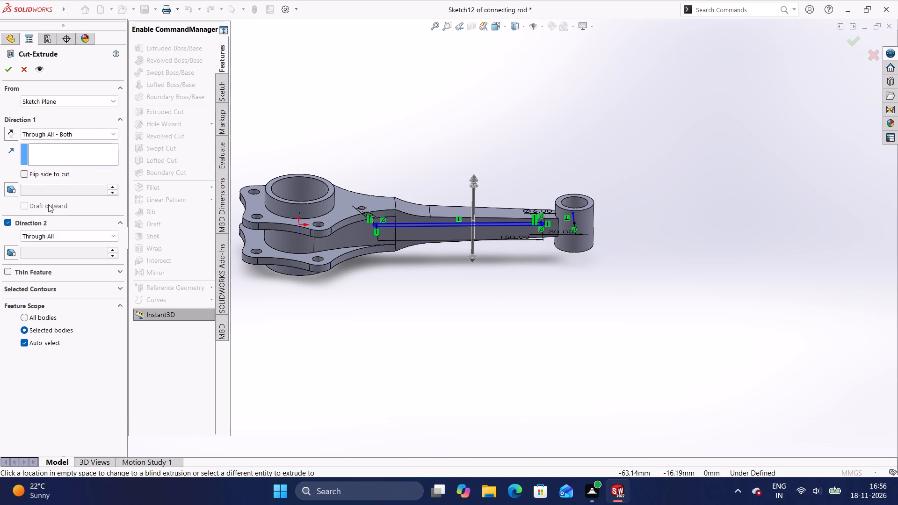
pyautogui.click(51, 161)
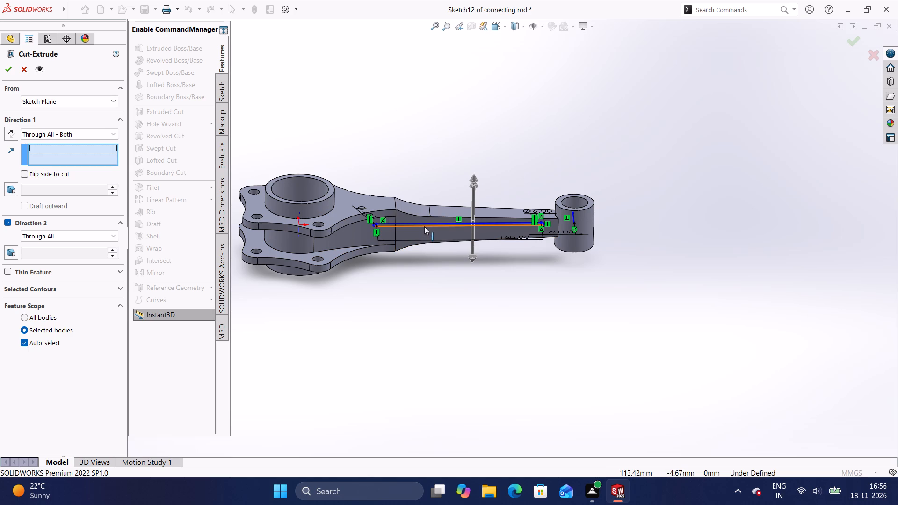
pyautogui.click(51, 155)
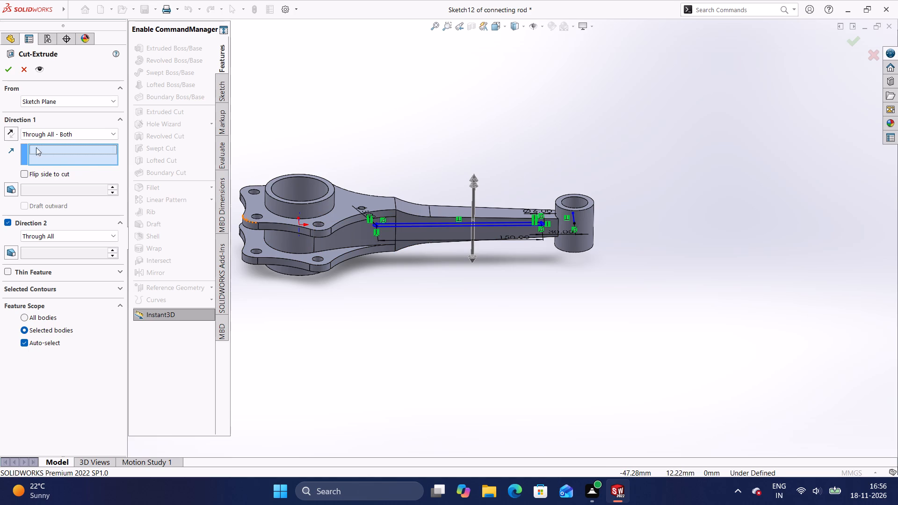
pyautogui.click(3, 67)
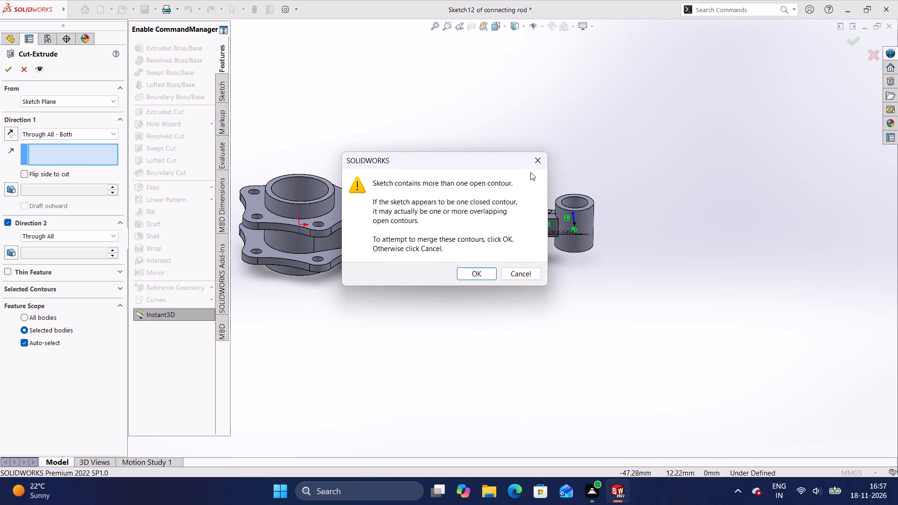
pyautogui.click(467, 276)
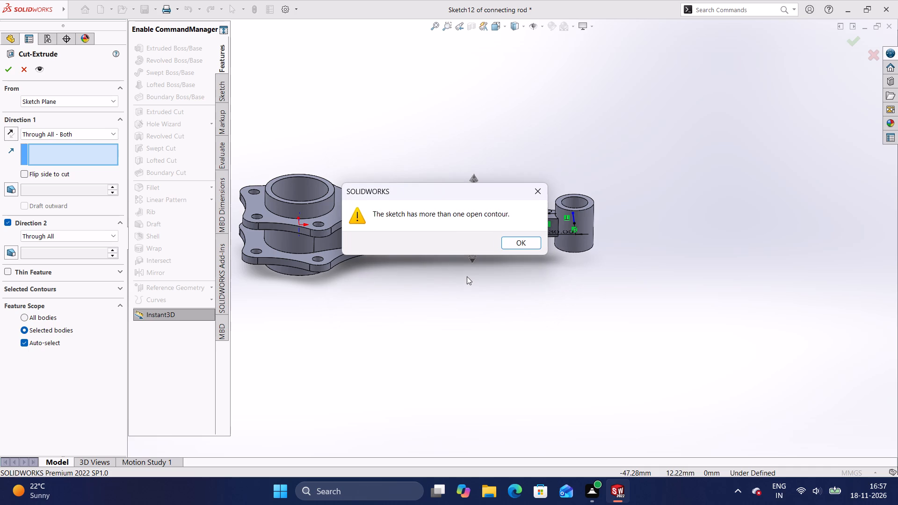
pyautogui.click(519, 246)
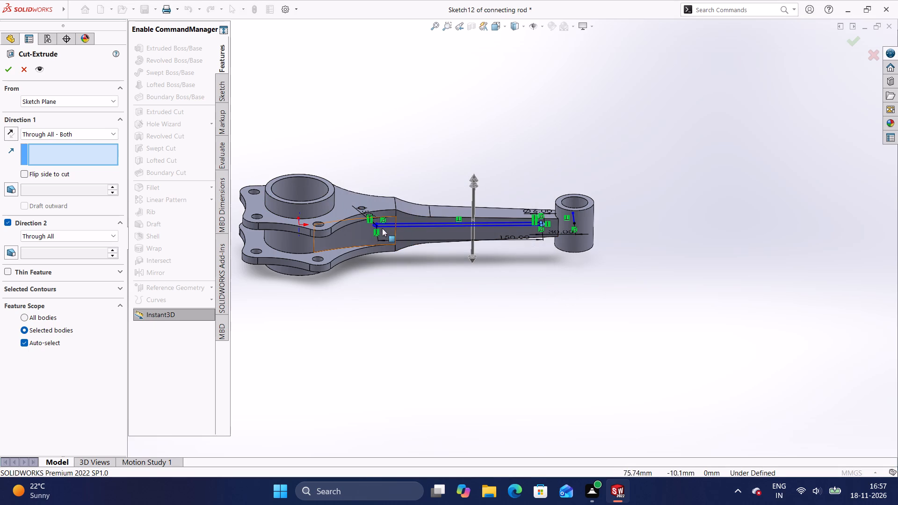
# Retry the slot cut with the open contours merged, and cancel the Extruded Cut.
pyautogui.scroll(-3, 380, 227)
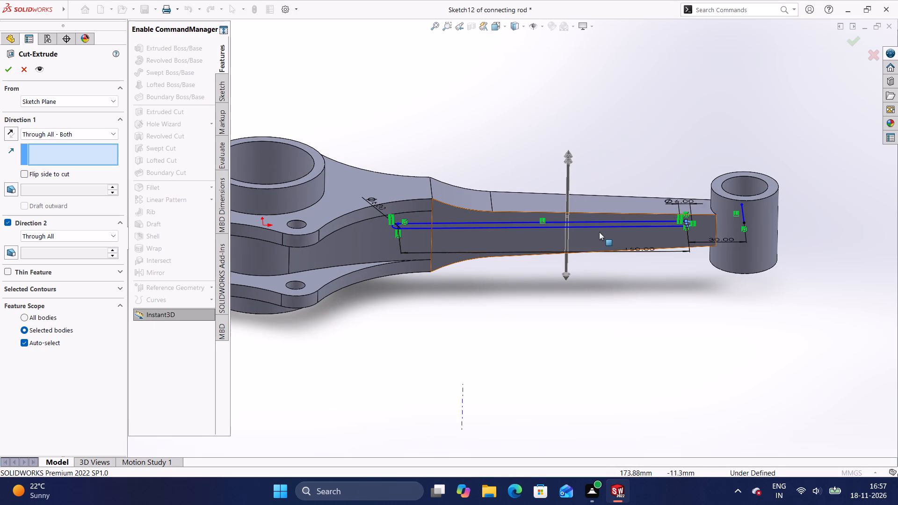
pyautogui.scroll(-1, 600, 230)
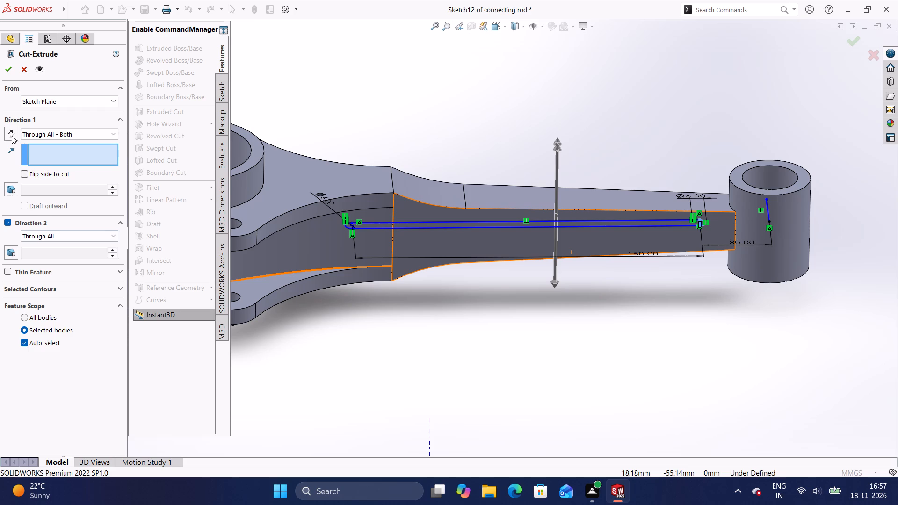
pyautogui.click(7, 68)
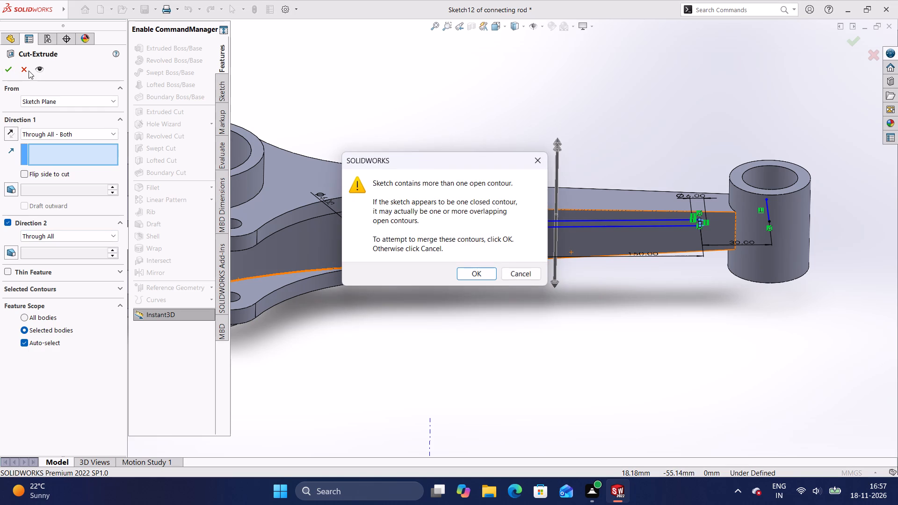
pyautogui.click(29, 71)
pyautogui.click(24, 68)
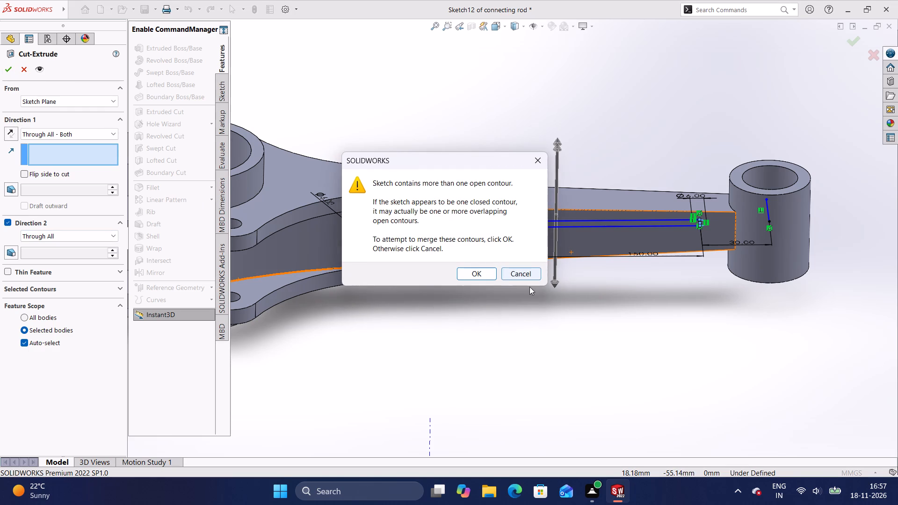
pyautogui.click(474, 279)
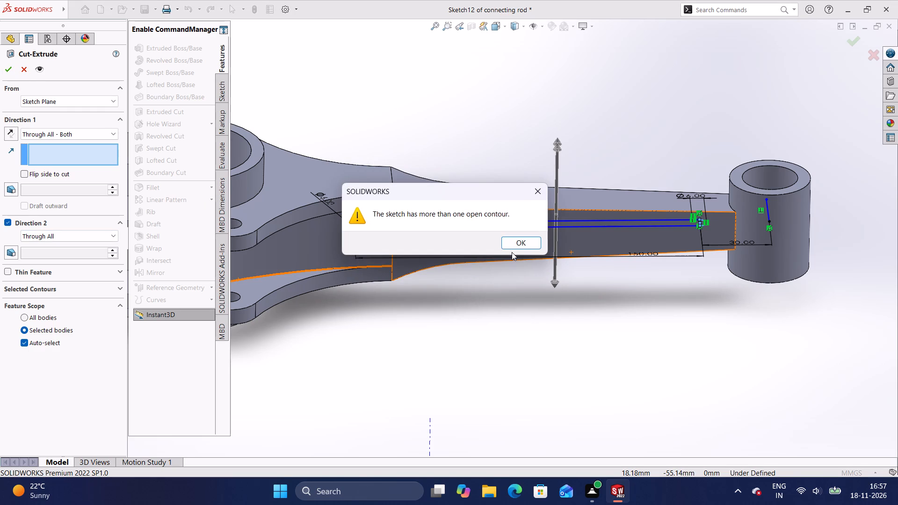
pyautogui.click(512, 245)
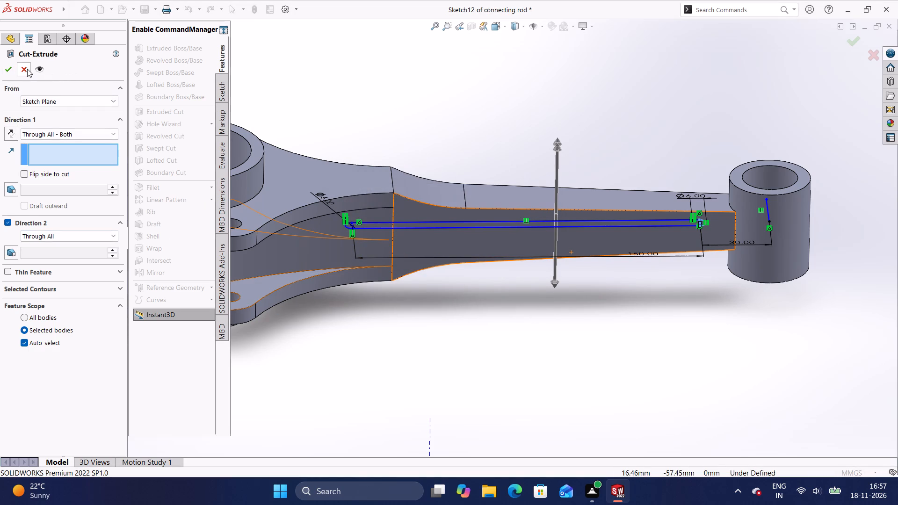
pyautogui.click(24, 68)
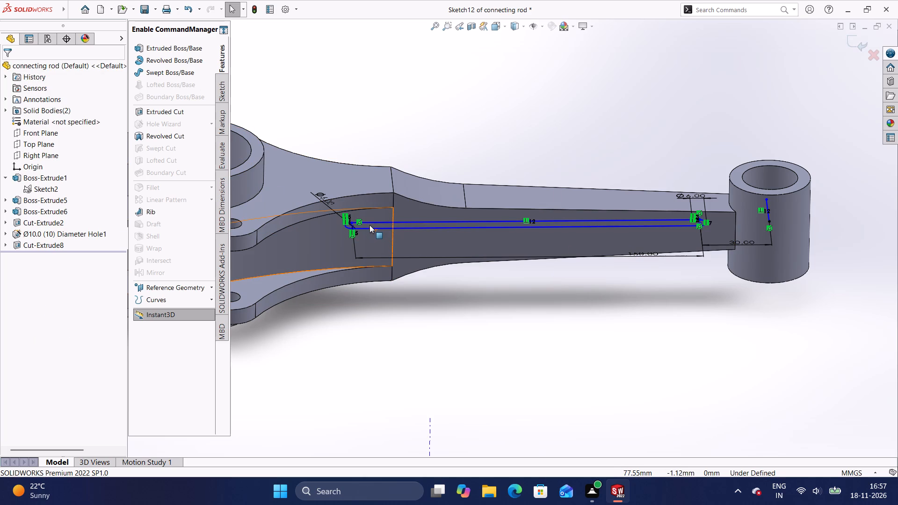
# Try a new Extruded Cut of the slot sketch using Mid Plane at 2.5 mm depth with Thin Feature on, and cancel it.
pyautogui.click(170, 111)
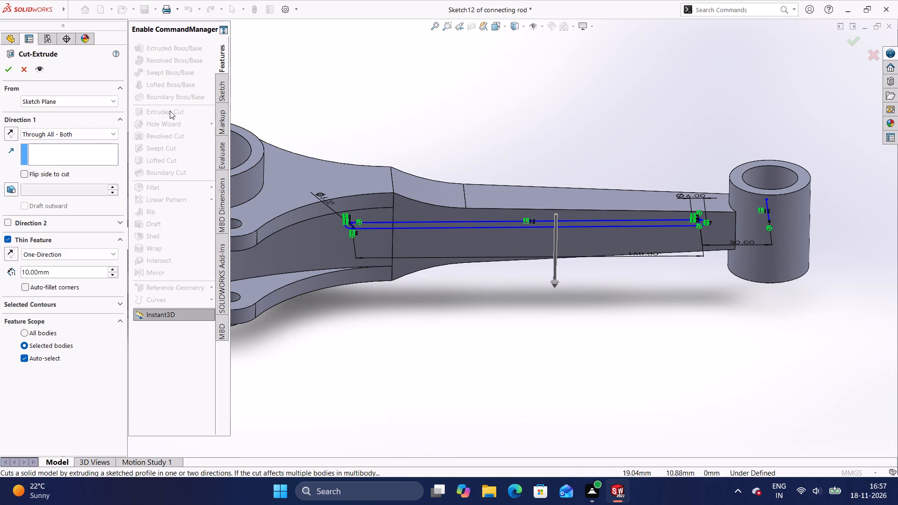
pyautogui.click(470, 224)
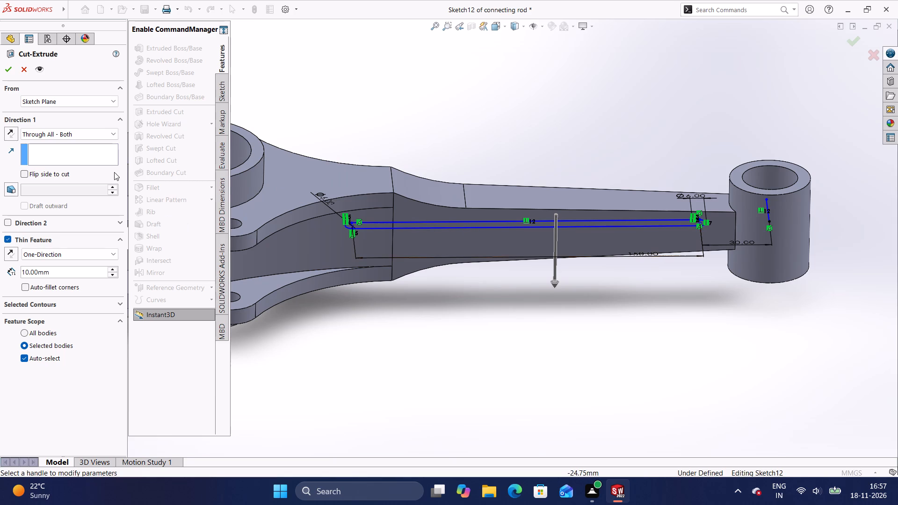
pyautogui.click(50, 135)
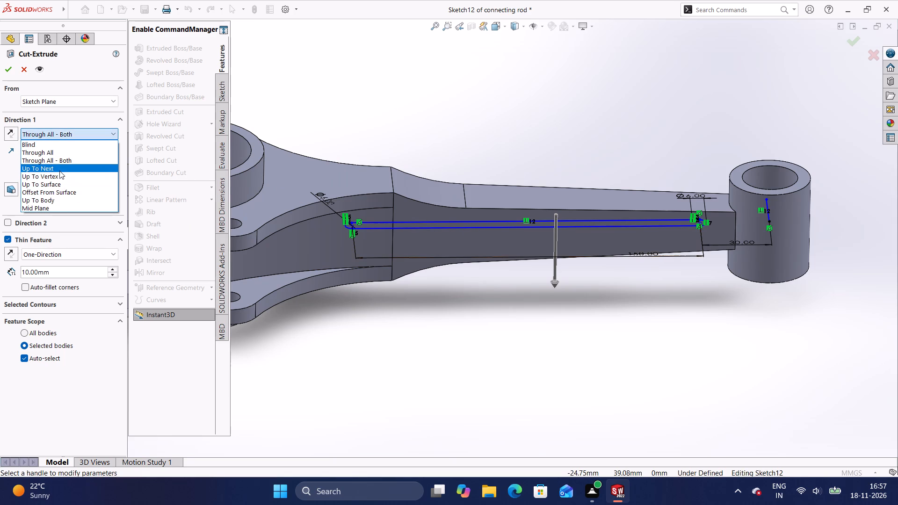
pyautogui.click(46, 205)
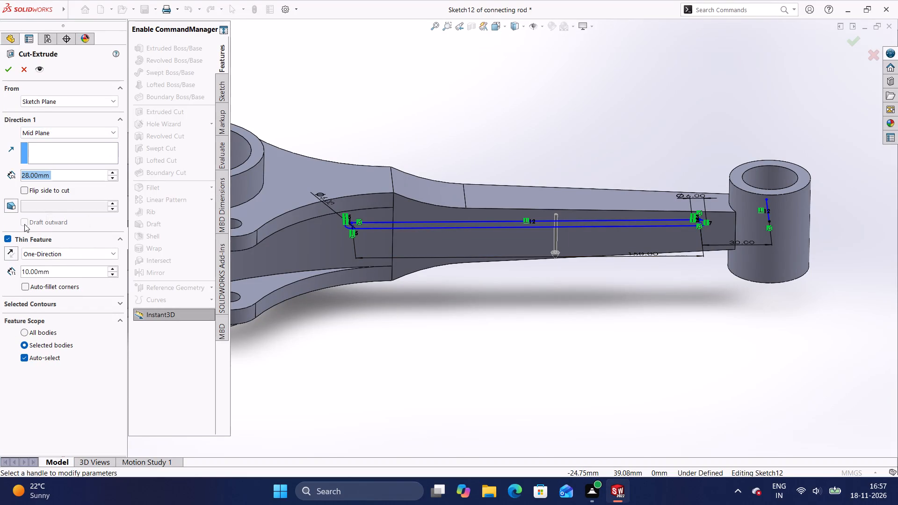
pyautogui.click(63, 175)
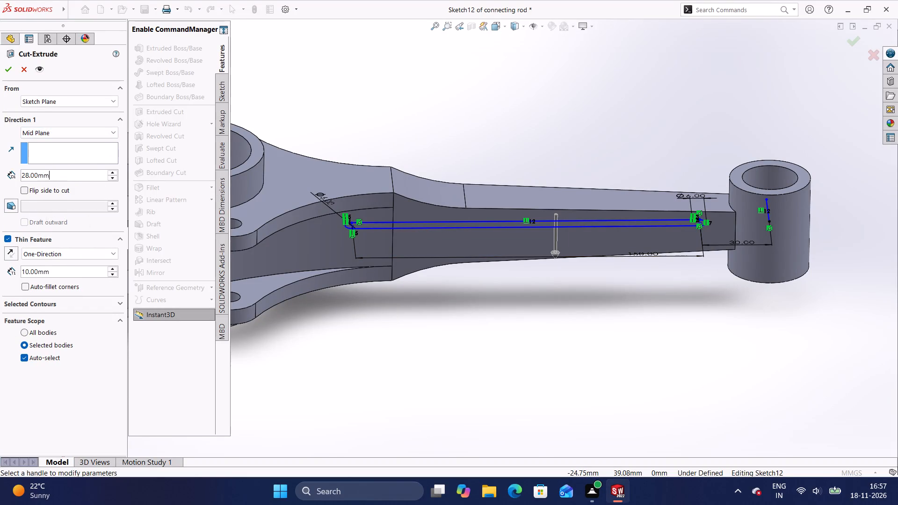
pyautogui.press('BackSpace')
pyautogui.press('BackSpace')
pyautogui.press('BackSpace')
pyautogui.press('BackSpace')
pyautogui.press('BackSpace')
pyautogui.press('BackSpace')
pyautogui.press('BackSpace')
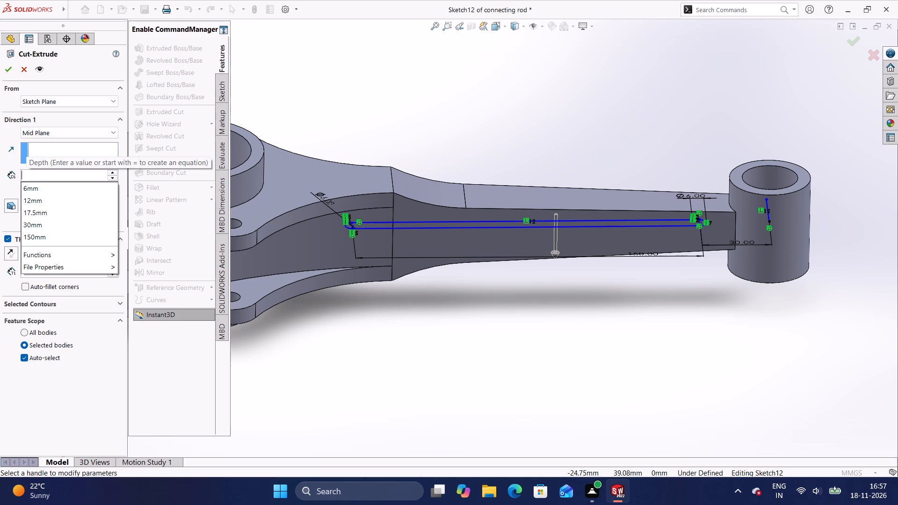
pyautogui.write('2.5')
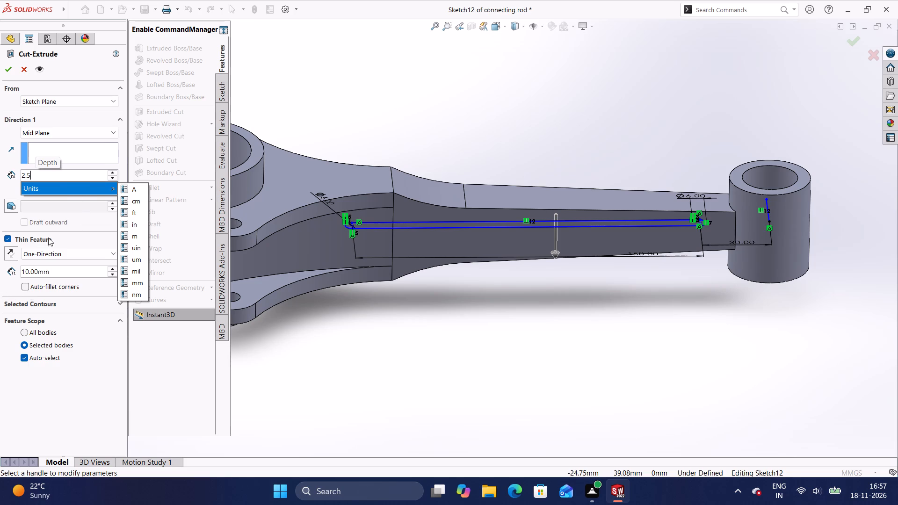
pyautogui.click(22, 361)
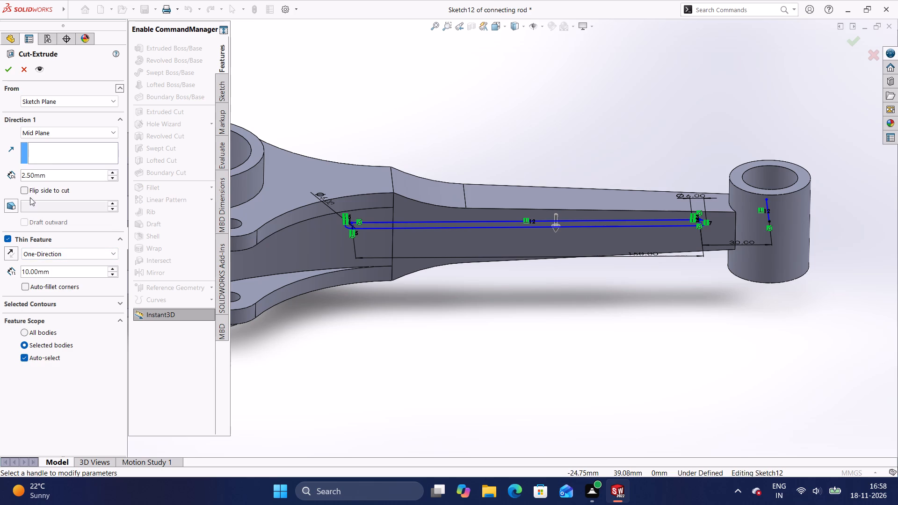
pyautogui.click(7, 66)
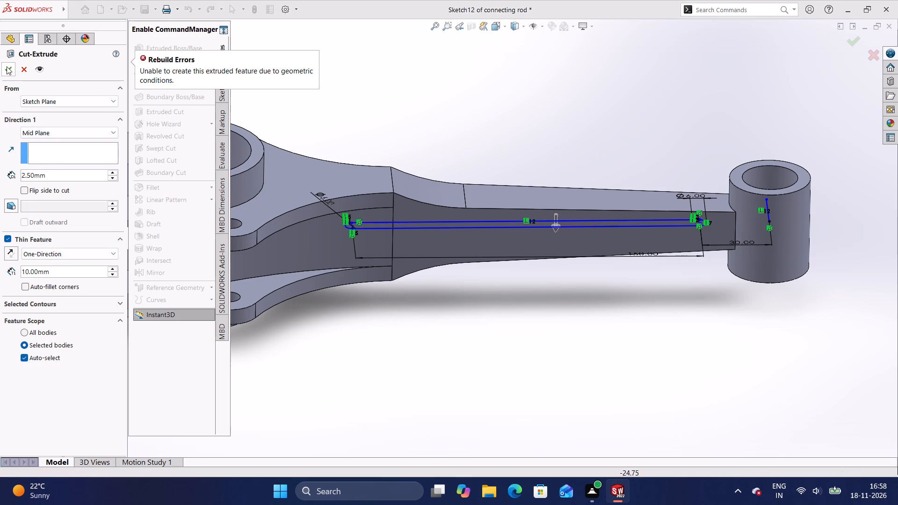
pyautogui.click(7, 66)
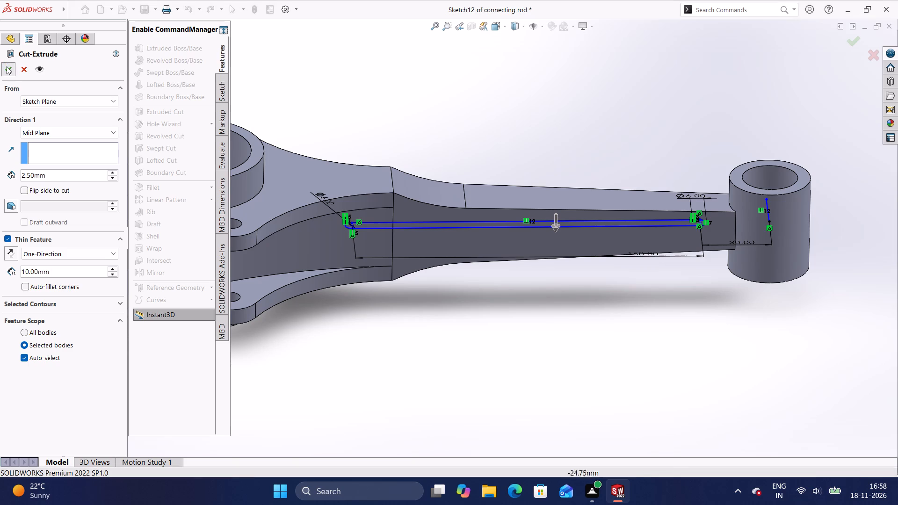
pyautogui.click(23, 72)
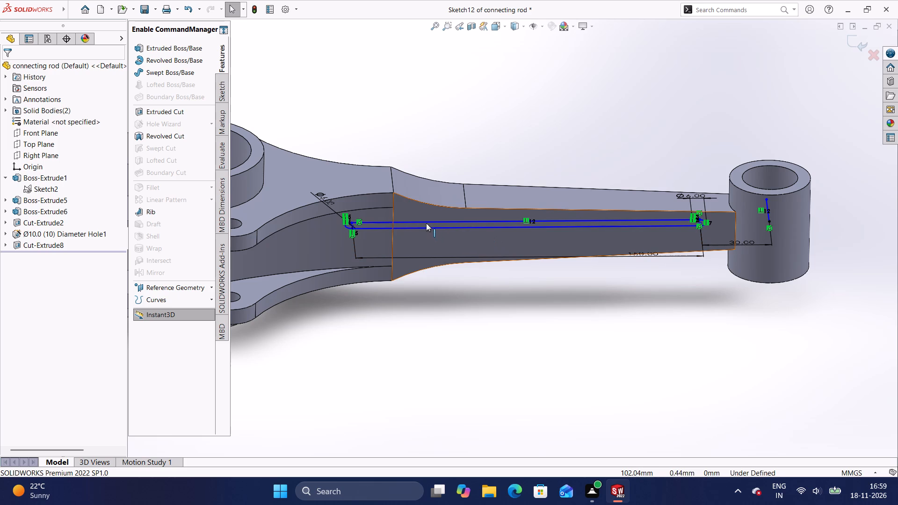
# Undo the last edit to the shank's slot sketch.
pyautogui.press('Escape')
pyautogui.hotkey('ctrl', 'z')
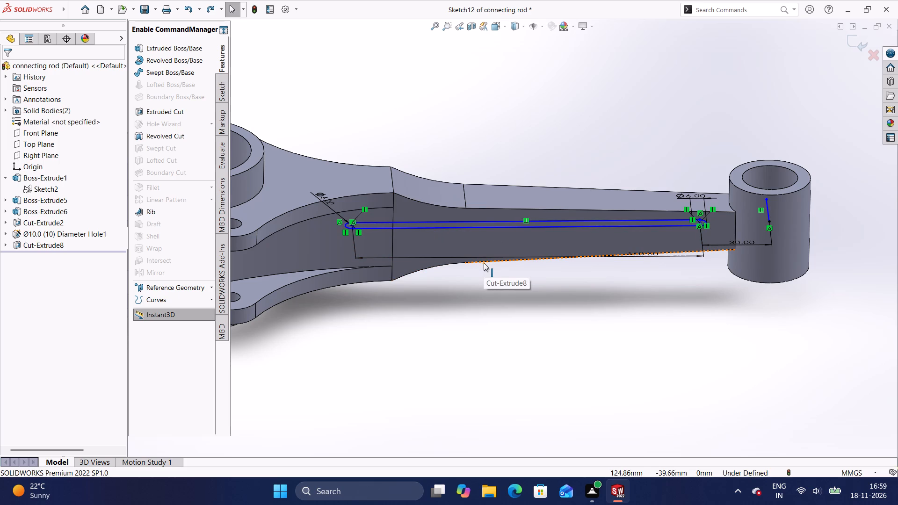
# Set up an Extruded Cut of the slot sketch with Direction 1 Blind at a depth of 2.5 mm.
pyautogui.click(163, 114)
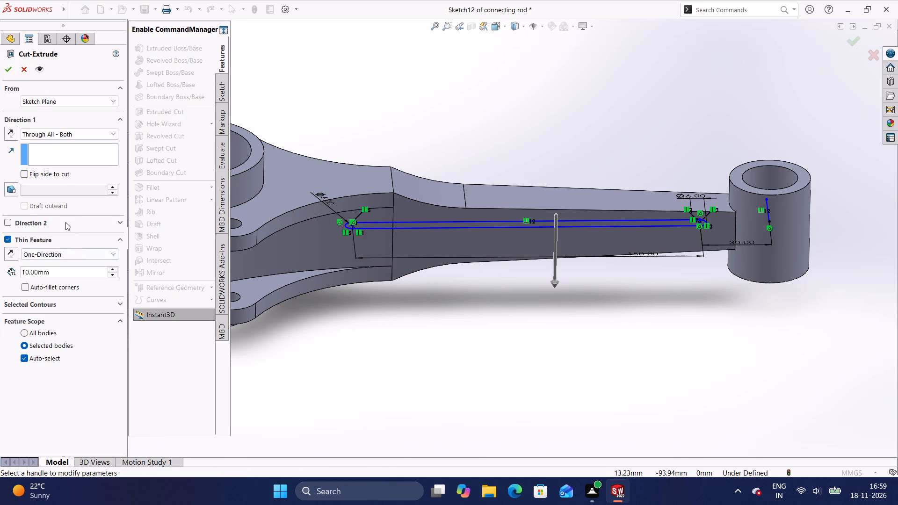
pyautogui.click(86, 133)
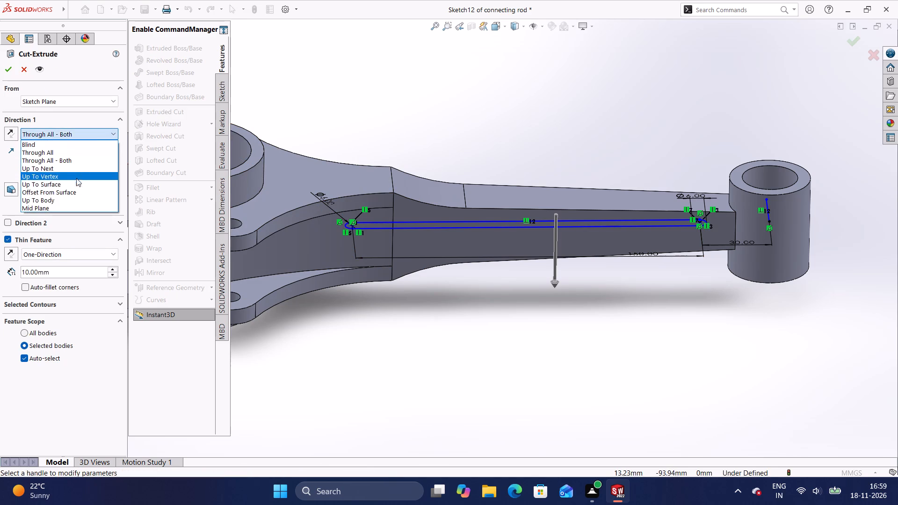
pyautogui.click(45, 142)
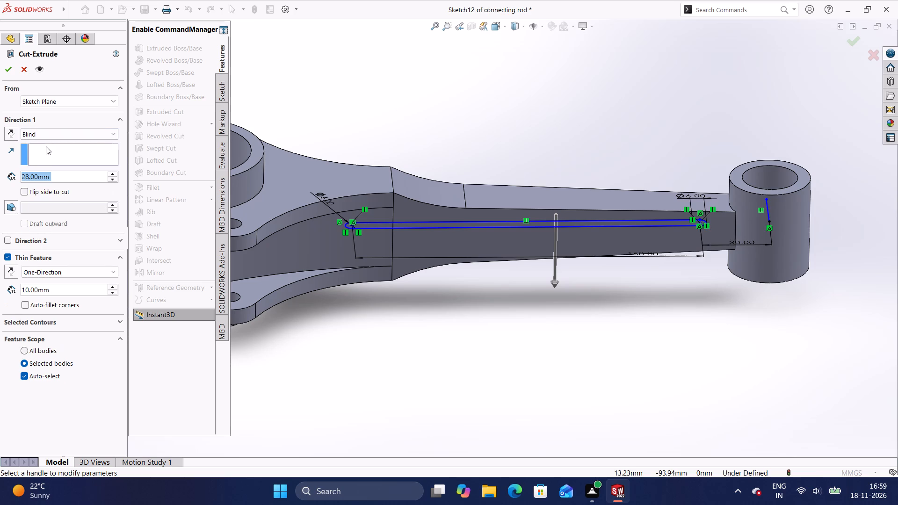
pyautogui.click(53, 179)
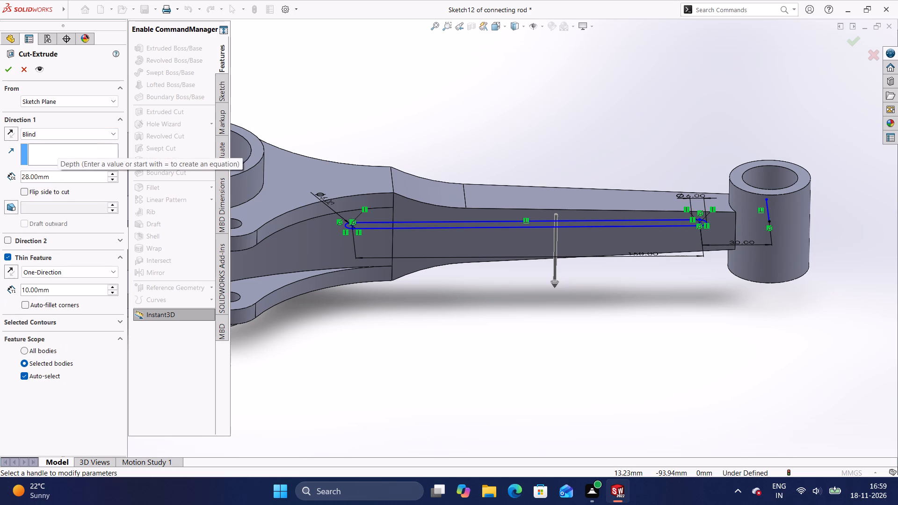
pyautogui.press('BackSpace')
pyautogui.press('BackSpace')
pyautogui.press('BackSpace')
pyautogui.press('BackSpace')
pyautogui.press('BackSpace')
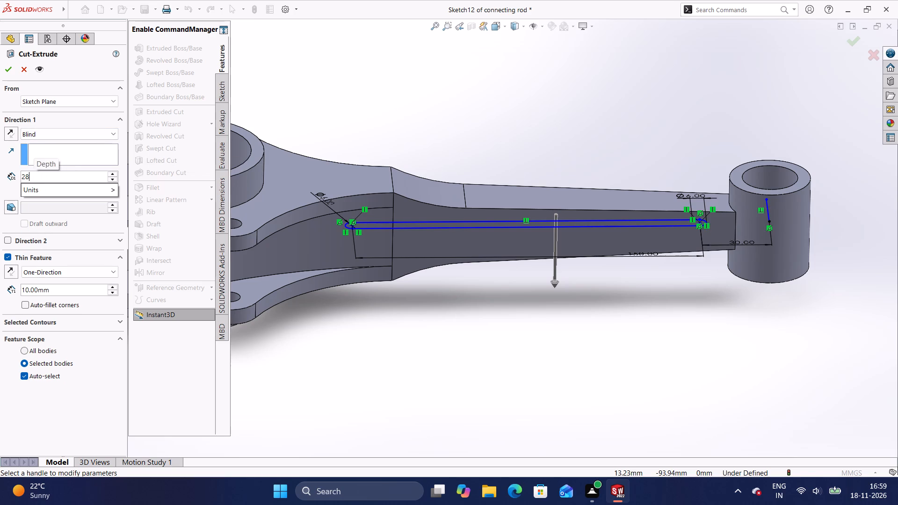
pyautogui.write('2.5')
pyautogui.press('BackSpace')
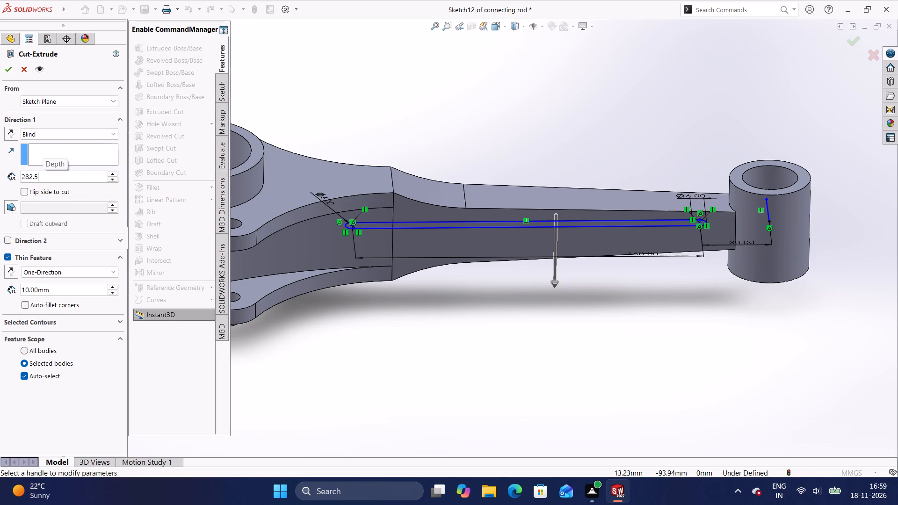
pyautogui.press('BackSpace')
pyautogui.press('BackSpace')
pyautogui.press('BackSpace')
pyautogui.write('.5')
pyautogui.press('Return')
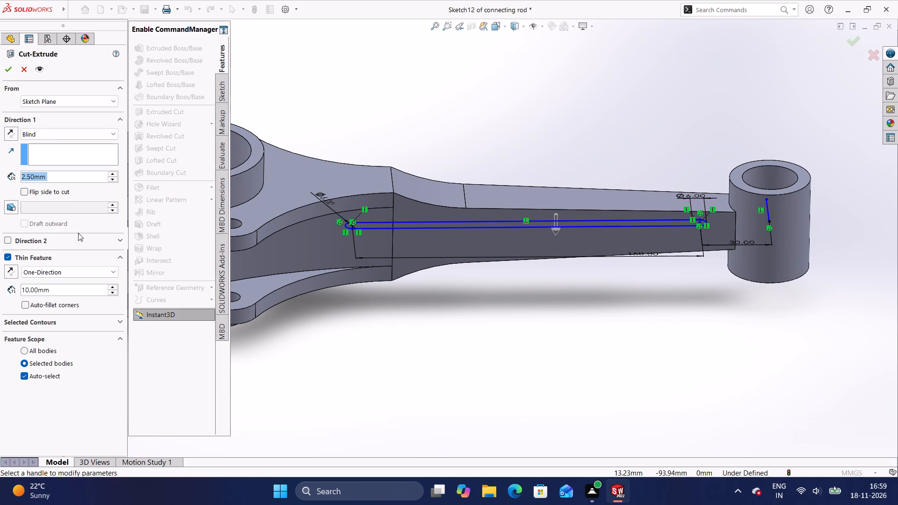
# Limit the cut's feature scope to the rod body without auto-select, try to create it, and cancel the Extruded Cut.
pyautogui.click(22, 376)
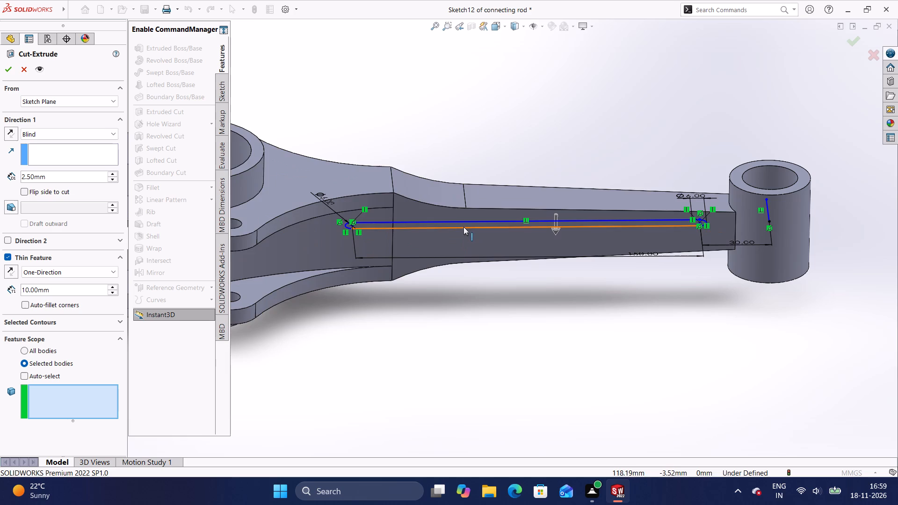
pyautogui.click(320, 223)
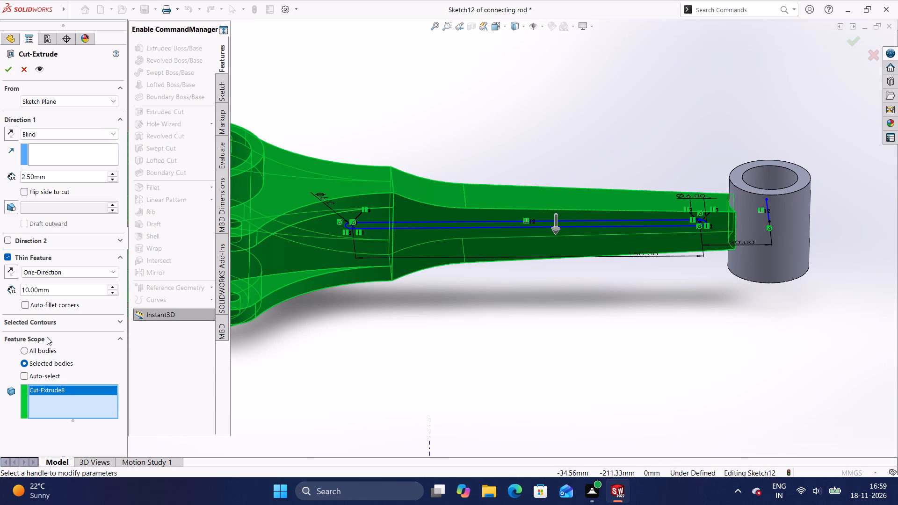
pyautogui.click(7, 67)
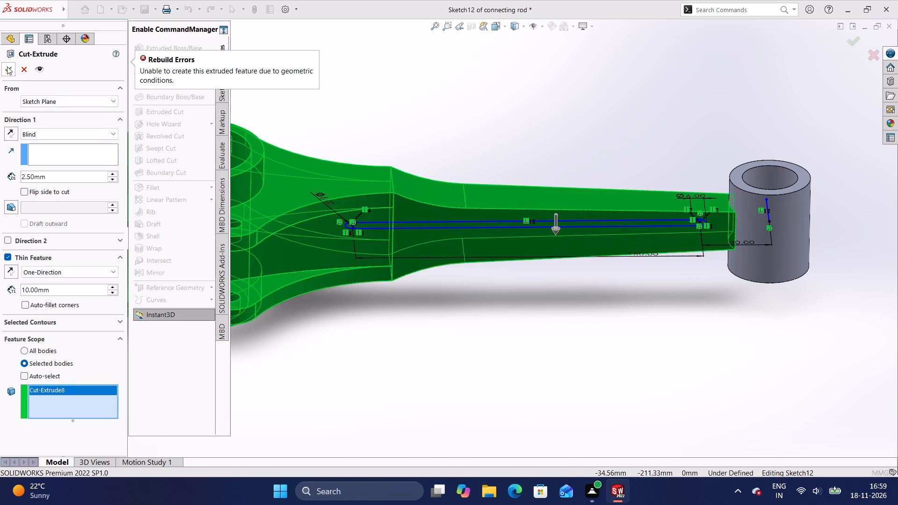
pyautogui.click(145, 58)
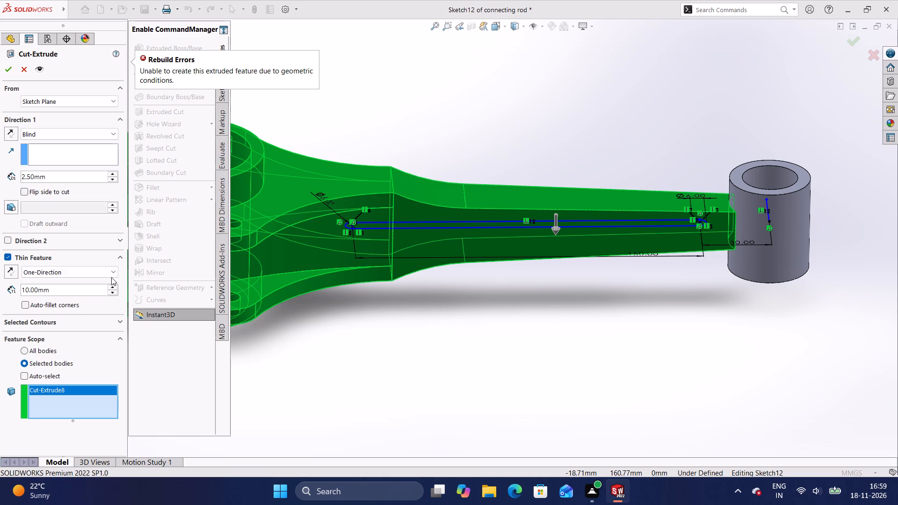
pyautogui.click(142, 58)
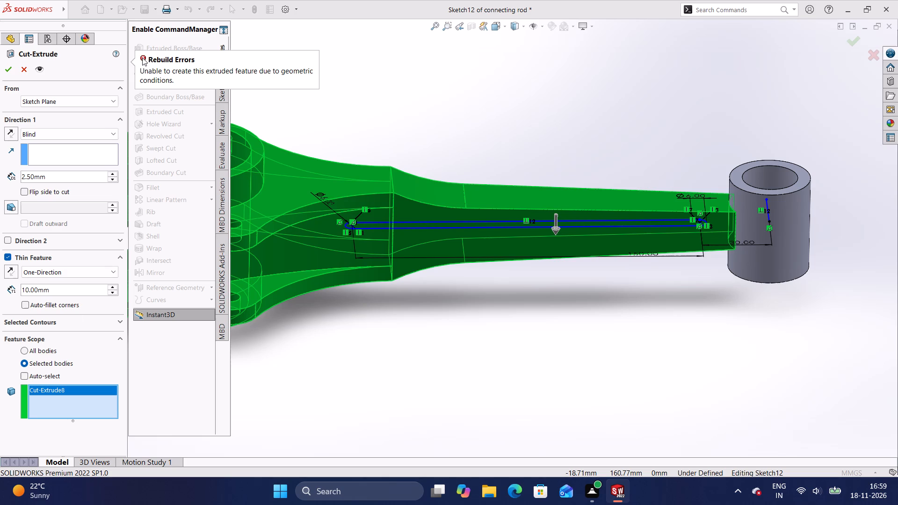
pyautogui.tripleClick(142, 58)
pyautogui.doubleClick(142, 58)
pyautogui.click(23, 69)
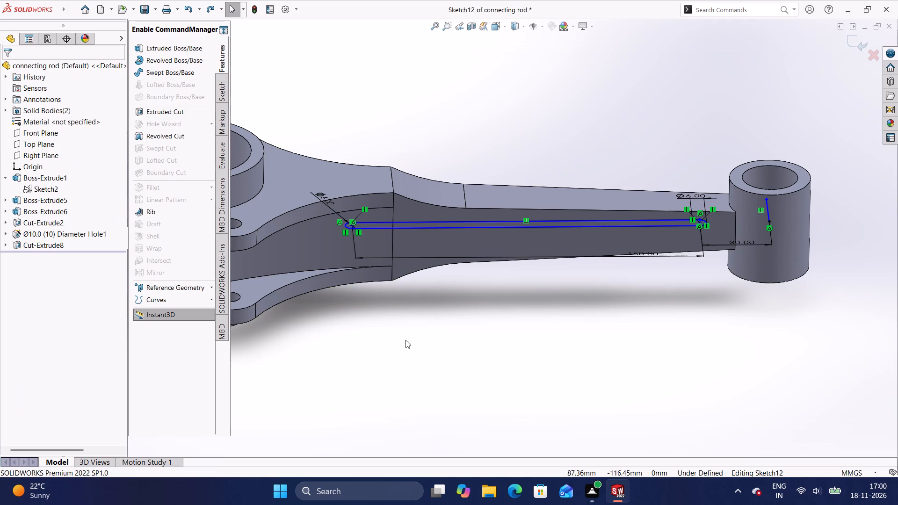
# Undo all edits of the shank's slot sketch, including its dimensions, lines and circles, until the sketch itself is removed.
pyautogui.click(459, 60)
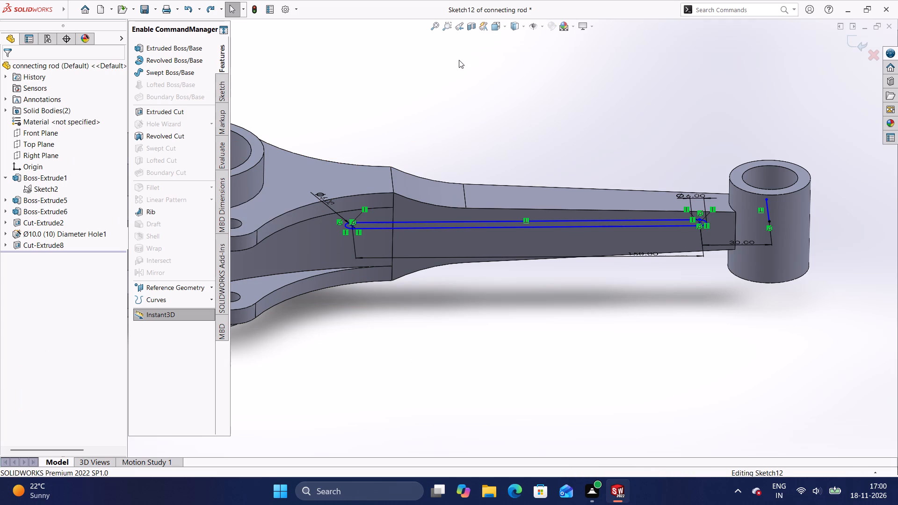
pyautogui.press('Escape')
pyautogui.hotkey('ctrl', 'z')
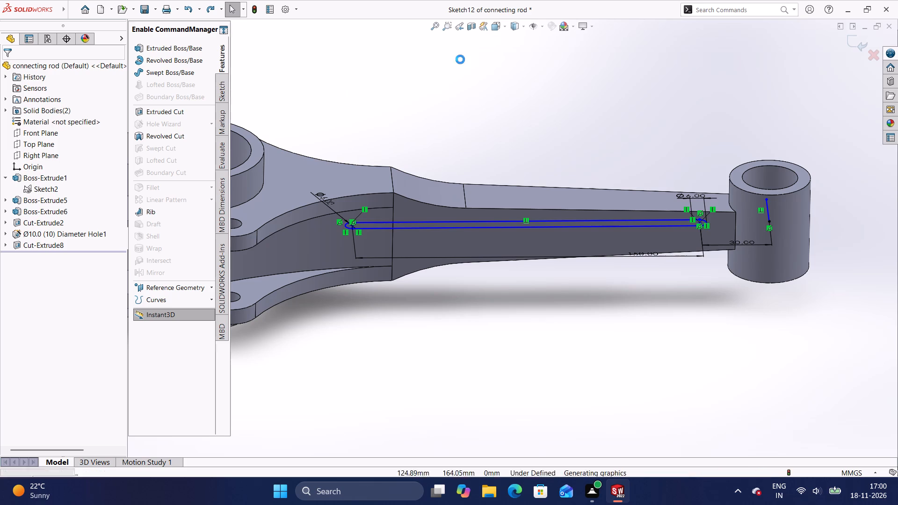
pyautogui.hotkey('ctrl', 'z')
pyautogui.hotkey('ctrl', 'z')
pyautogui.hotkey('ctrl', 'z')
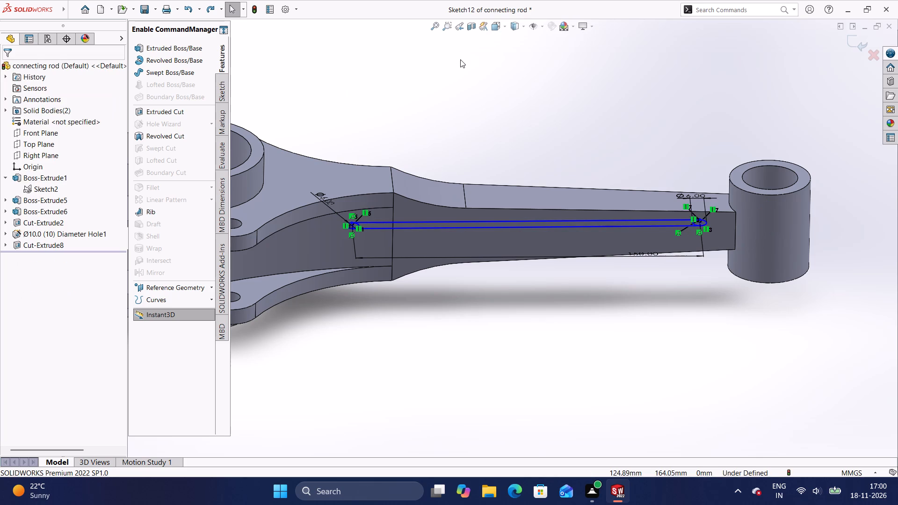
pyautogui.hotkey('ctrl', 'z')
pyautogui.hotkey('ctrl', 'z')
pyautogui.hotkey('ctrl', 'z')
pyautogui.hotkey('ctrl', 'z')
pyautogui.hotkey('ctrl', 'z')
pyautogui.hotkey('ctrl', 'z')
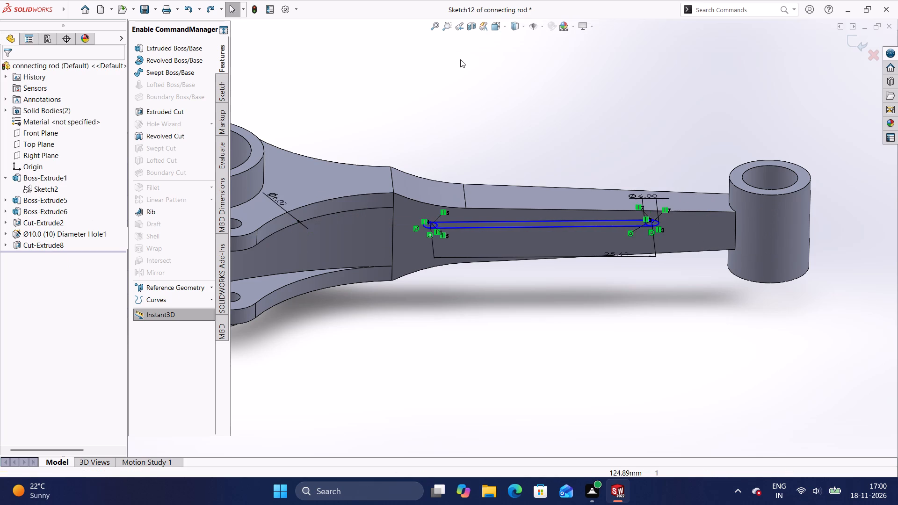
pyautogui.hotkey('ctrl', 'z')
pyautogui.hotkey('ctrl', 'z')
pyautogui.hotkey('ctrl', 'z')
pyautogui.hotkey('ctrl', 'z')
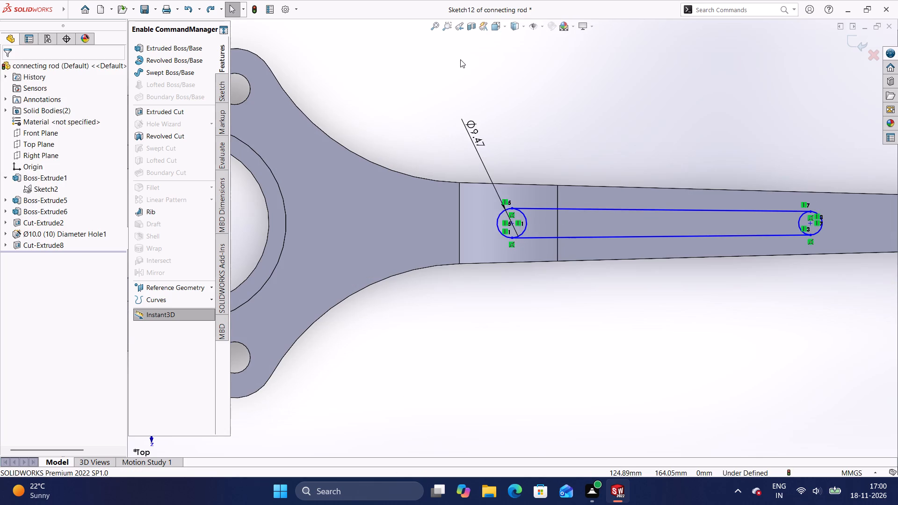
pyautogui.hotkey('ctrl', 'z')
pyautogui.hotkey('ctrl', 'z')
pyautogui.hotkey('ctrl', 'z')
pyautogui.hotkey('ctrl', 'z')
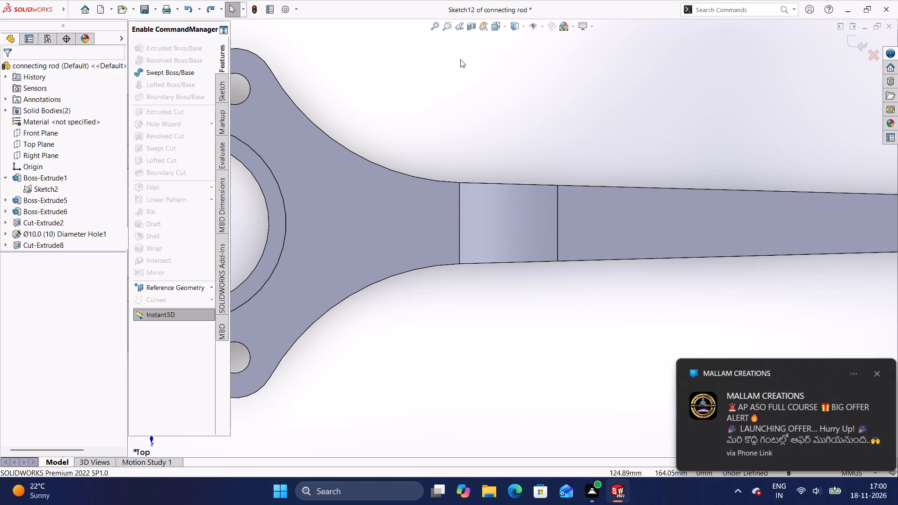
pyautogui.hotkey('ctrl', 'z')
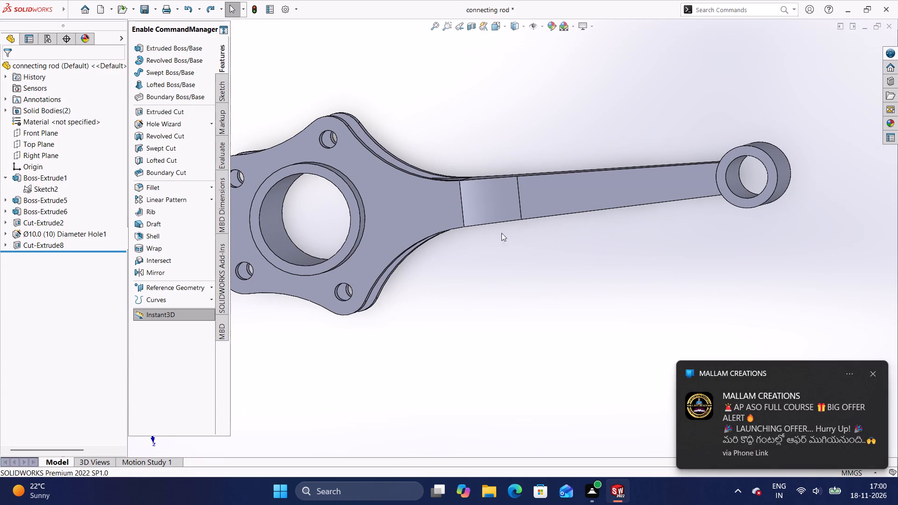
# Start a new 3D sketch through the sketch Plane command and cancel the plane definition.
pyautogui.scroll(-2, 480, 209)
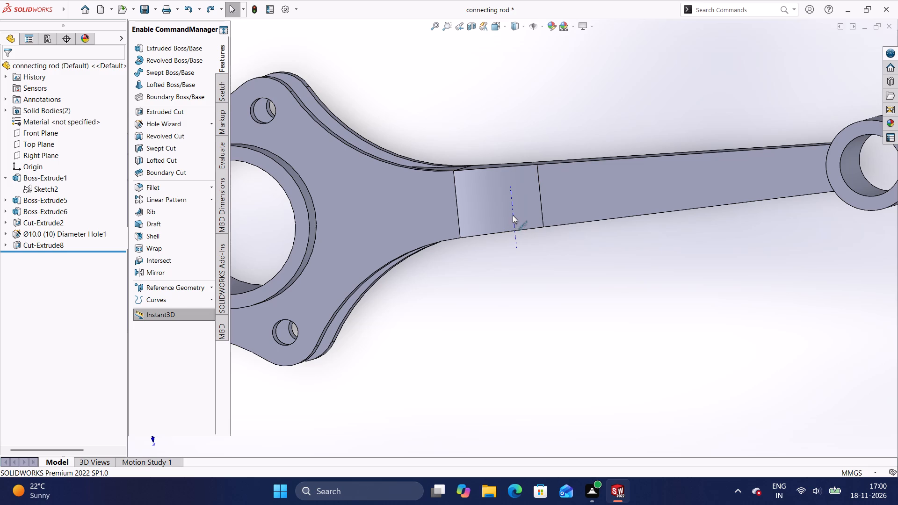
pyautogui.click(530, 290)
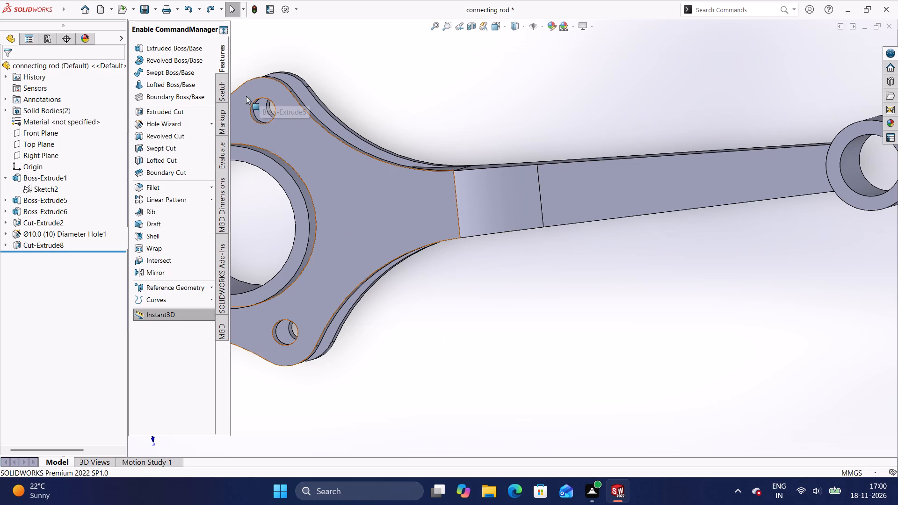
pyautogui.click(226, 86)
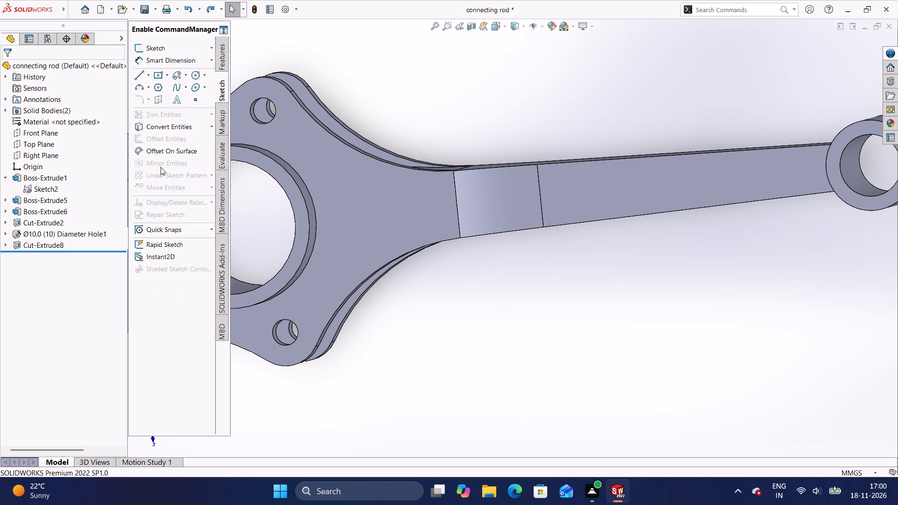
pyautogui.click(158, 100)
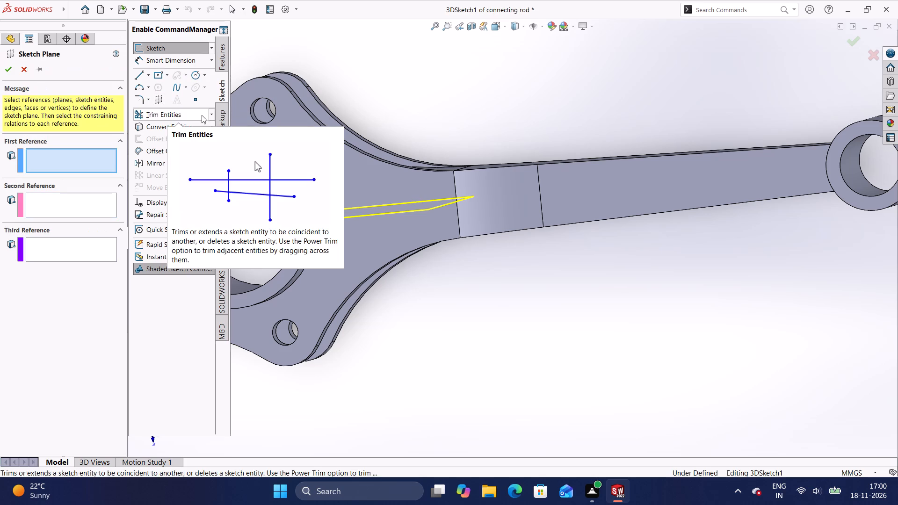
pyautogui.click(158, 105)
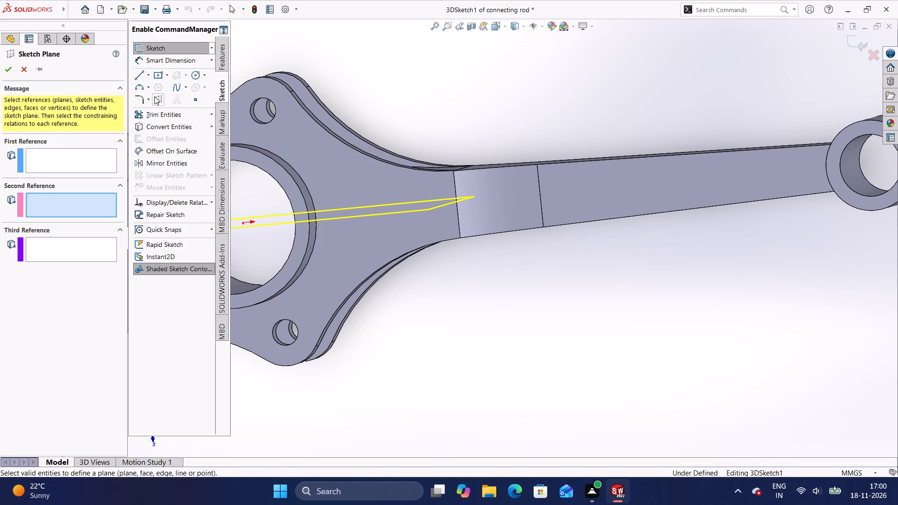
pyautogui.click(26, 65)
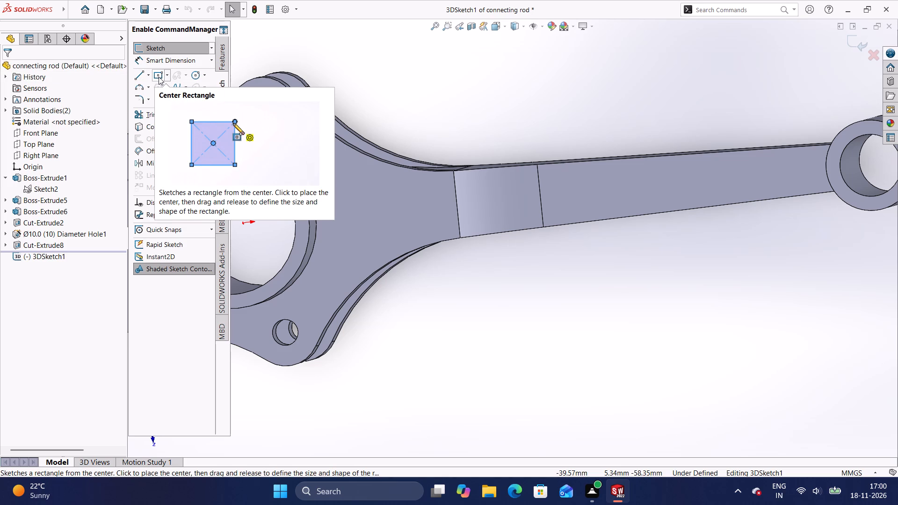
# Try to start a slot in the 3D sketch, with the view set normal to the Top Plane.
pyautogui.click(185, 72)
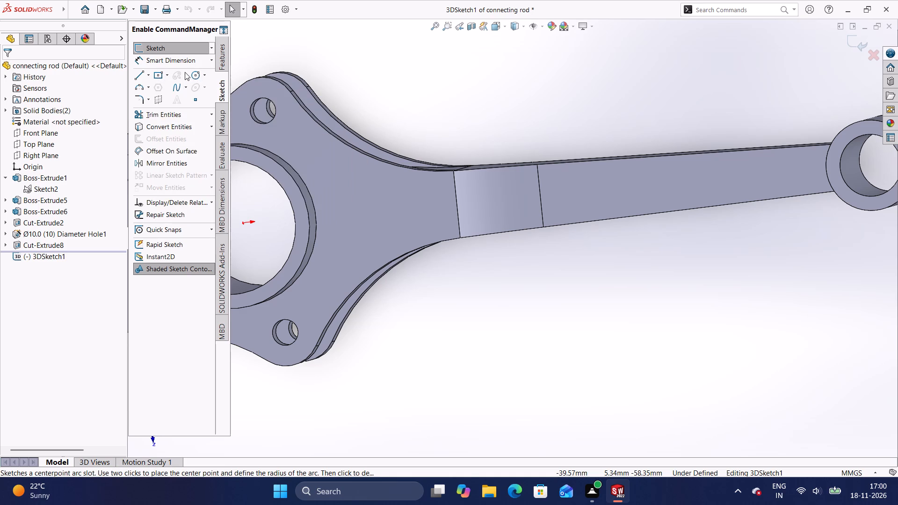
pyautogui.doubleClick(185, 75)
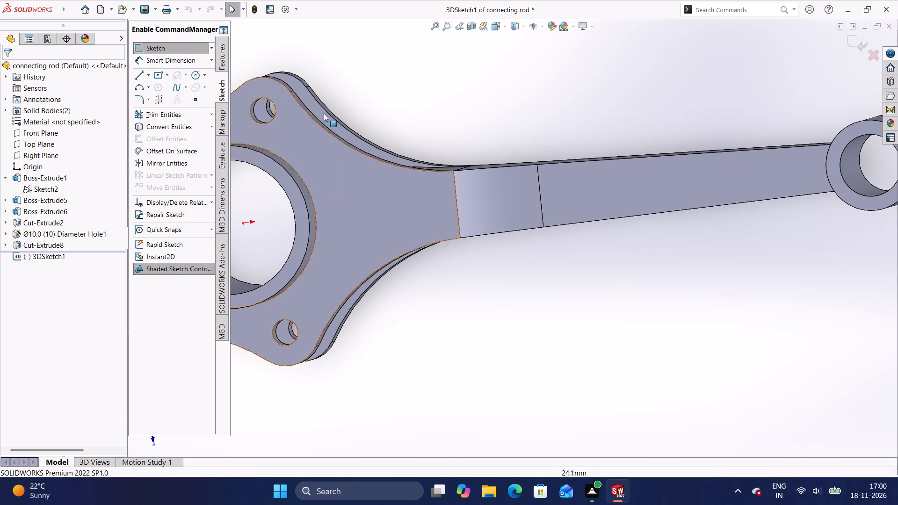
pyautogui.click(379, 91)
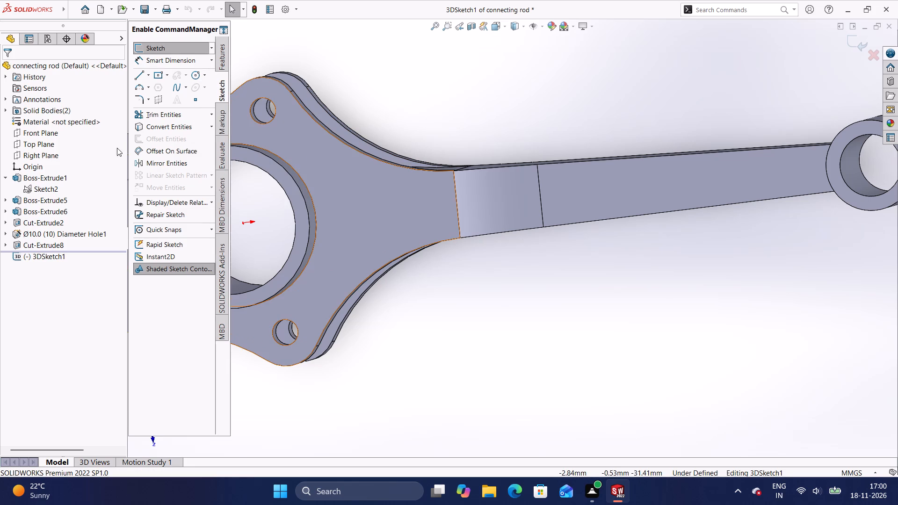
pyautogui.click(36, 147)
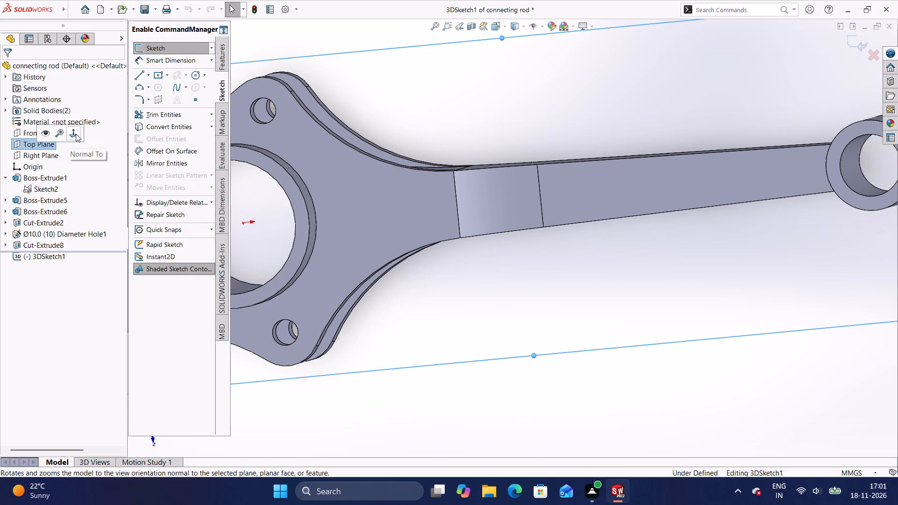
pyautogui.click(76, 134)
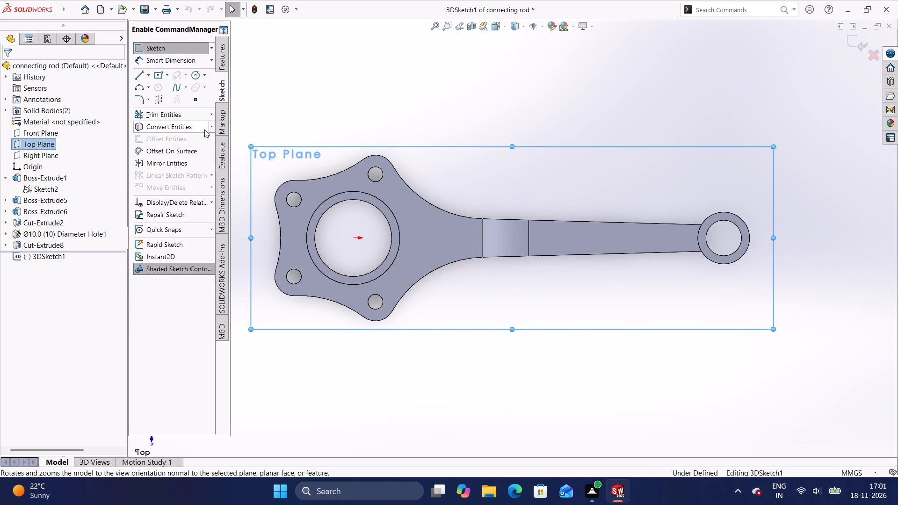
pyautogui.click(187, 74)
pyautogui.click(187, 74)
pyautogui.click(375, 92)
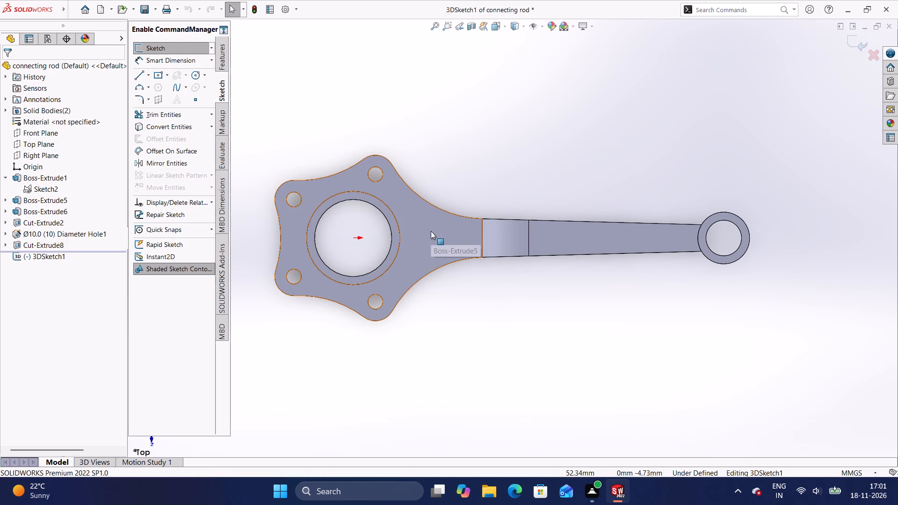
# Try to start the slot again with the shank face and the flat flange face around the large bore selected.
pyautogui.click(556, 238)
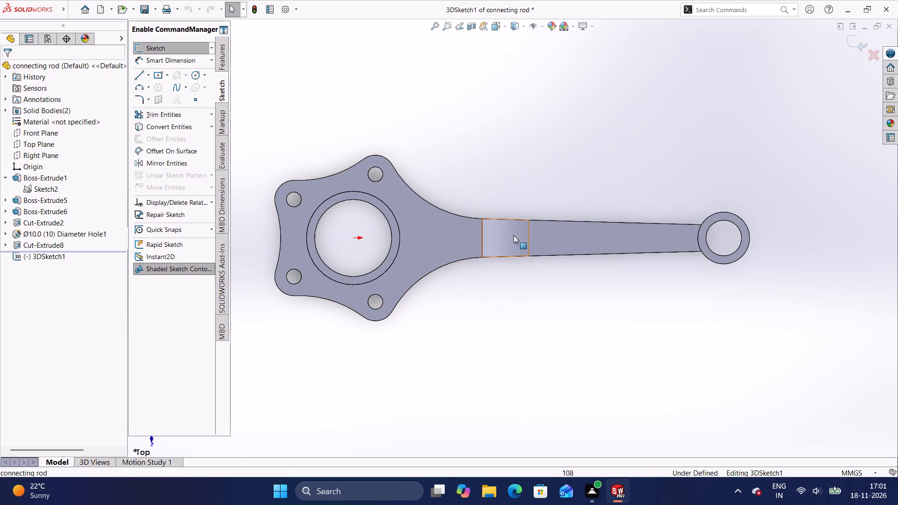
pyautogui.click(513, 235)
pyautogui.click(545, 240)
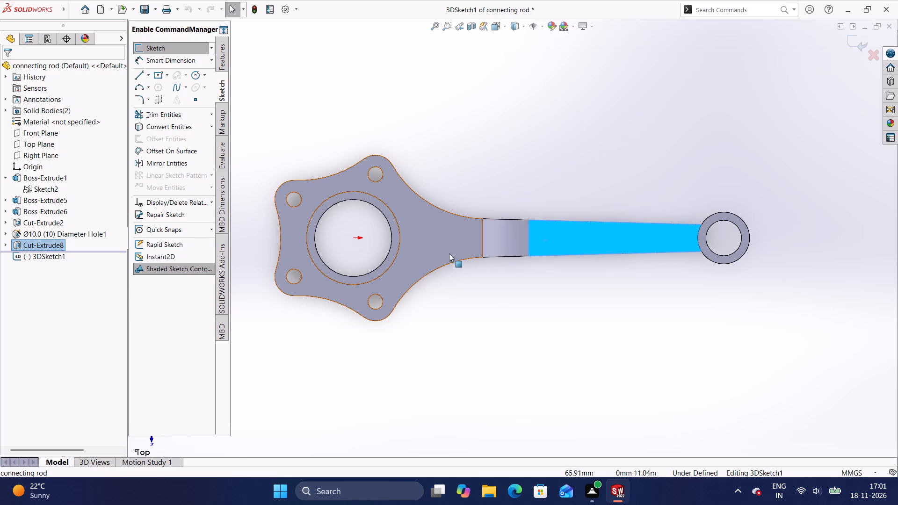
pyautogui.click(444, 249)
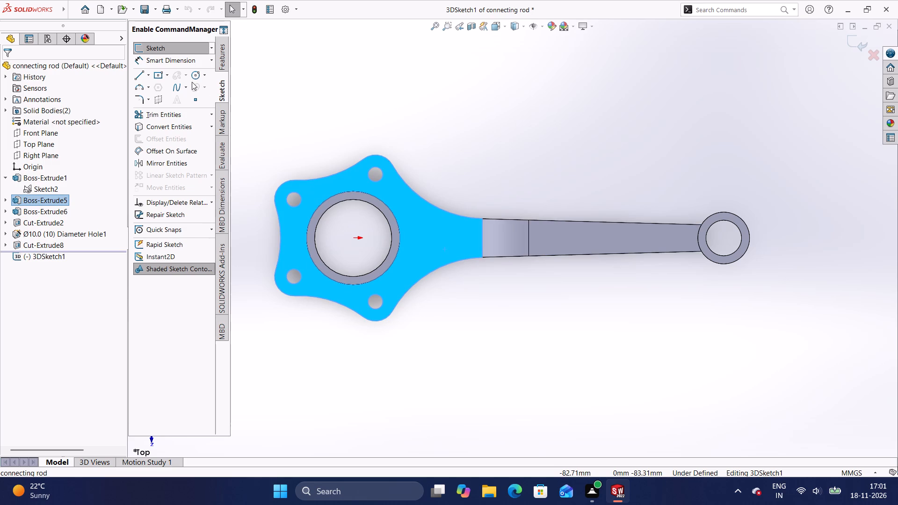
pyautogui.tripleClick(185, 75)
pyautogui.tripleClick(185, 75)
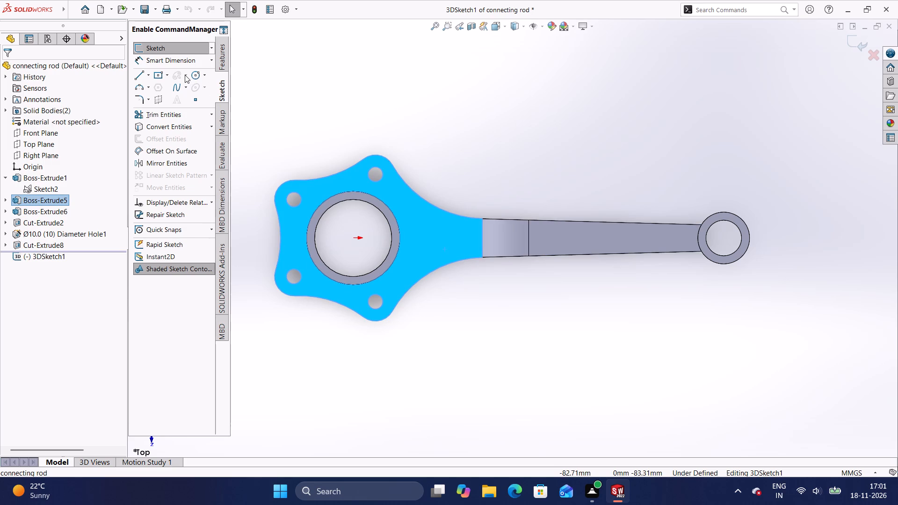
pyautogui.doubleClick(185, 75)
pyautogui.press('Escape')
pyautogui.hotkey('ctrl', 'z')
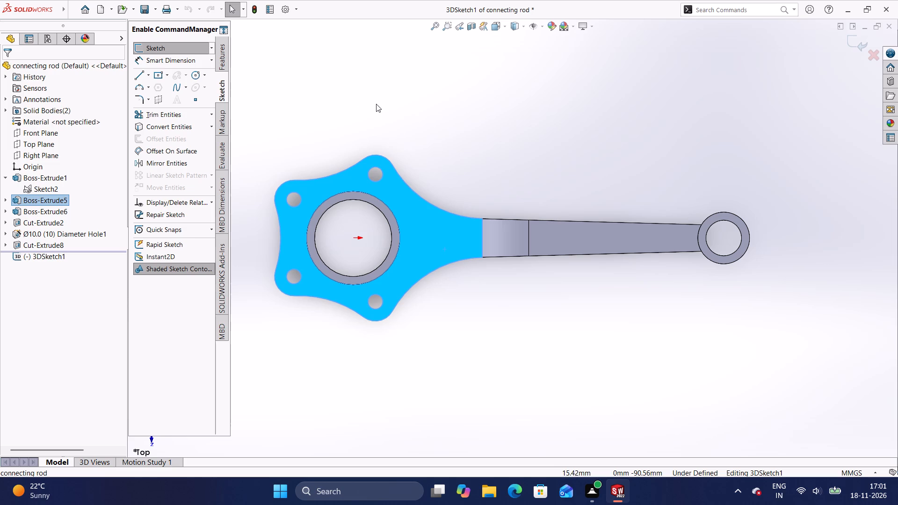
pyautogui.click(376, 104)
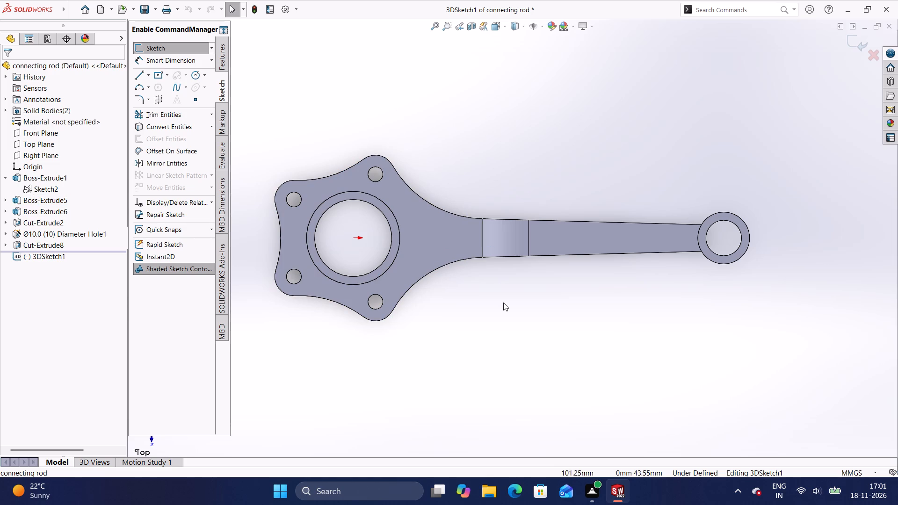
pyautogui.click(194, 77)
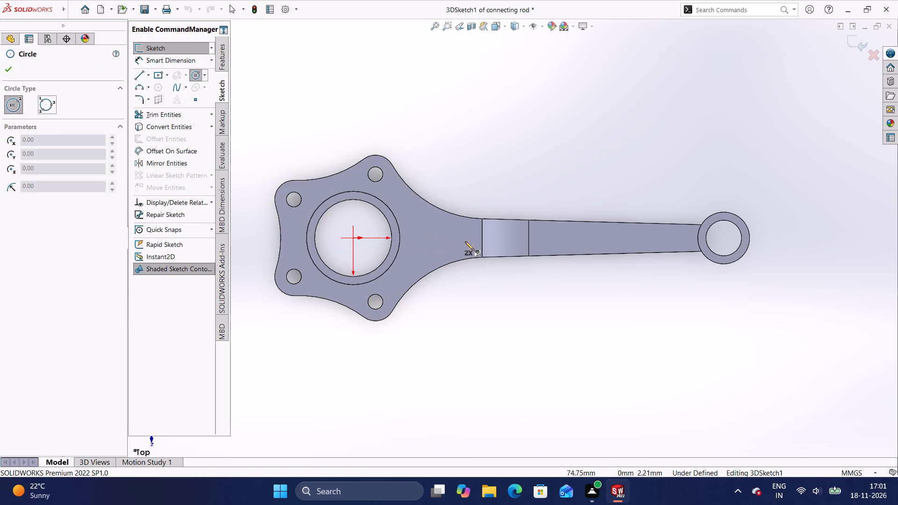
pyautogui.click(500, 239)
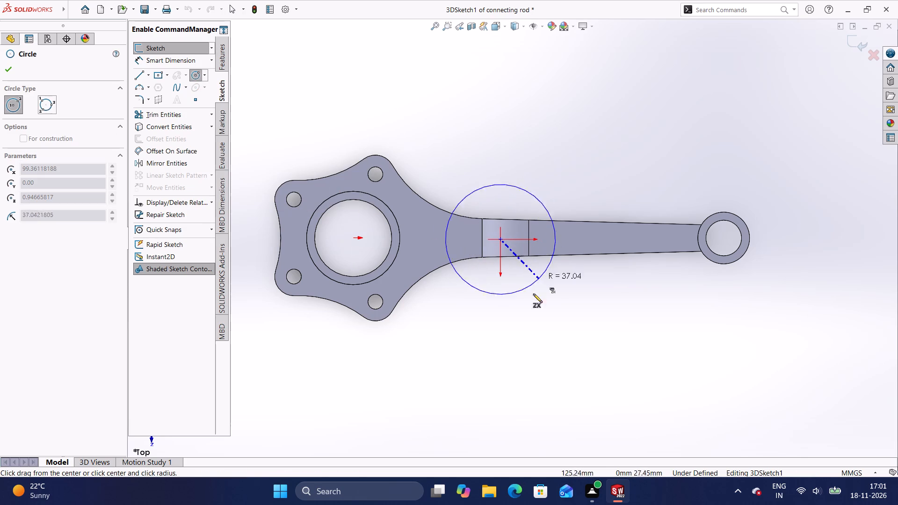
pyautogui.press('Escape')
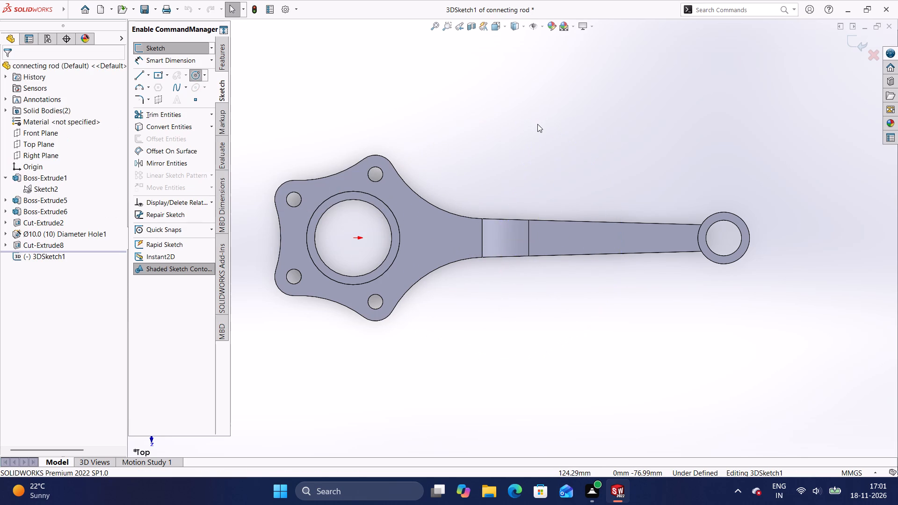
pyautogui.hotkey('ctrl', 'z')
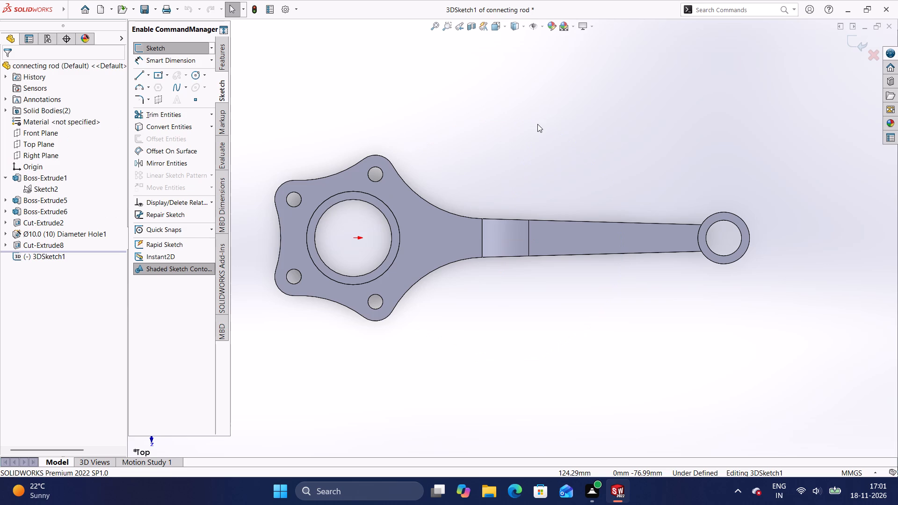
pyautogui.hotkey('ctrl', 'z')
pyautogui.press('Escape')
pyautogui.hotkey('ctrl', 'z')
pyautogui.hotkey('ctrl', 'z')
# Examine the connecting rod from several sides, looking closely at the shank's side face where it meets the small end.
pyautogui.scroll(-1, 490, 255)
pyautogui.moveTo(490, 258); pyautogui.dragTo(478, 339, button='middle')
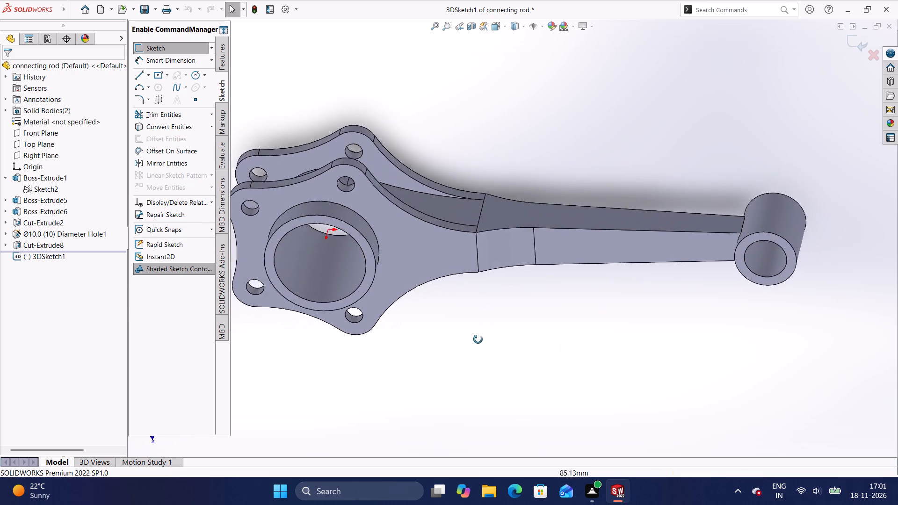
pyautogui.moveTo(478, 339); pyautogui.dragTo(271, 295, button='middle')
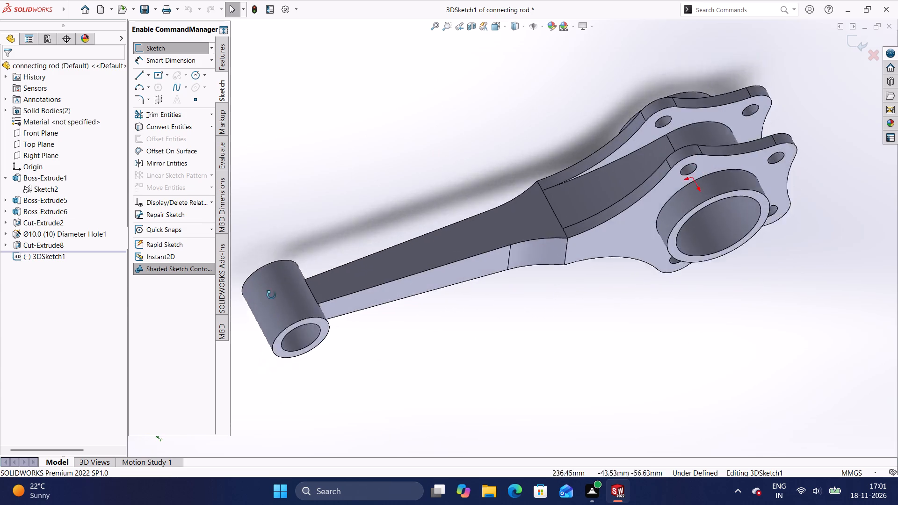
pyautogui.moveTo(271, 295); pyautogui.dragTo(475, 276, button='middle')
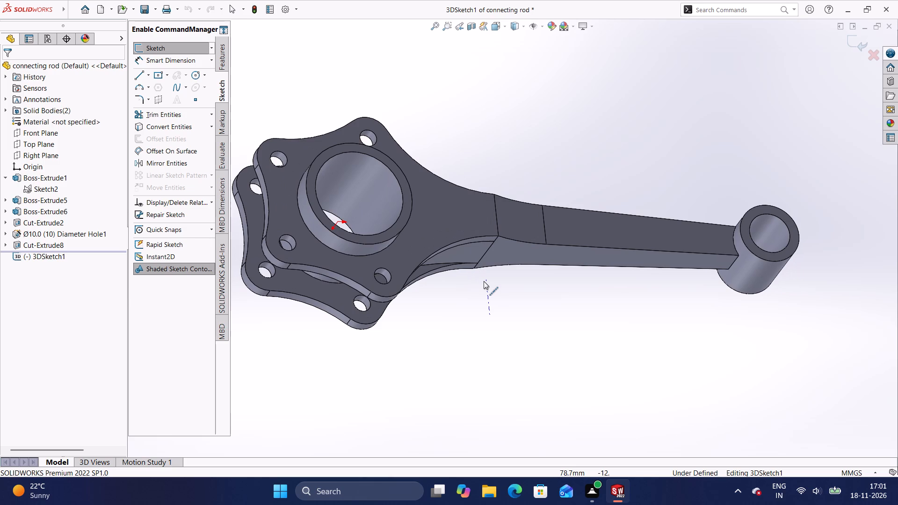
pyautogui.click(485, 302)
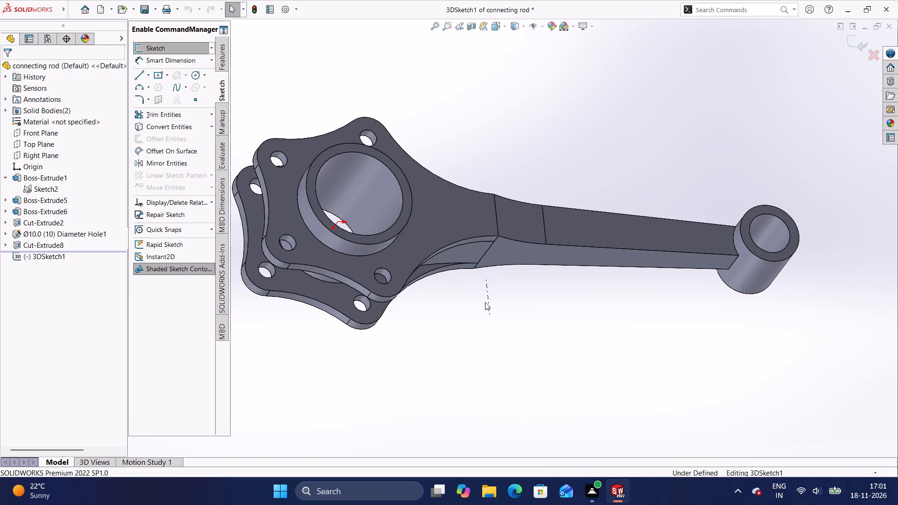
pyautogui.tripleClick(511, 331)
pyautogui.moveTo(511, 331); pyautogui.dragTo(476, 397, button='middle')
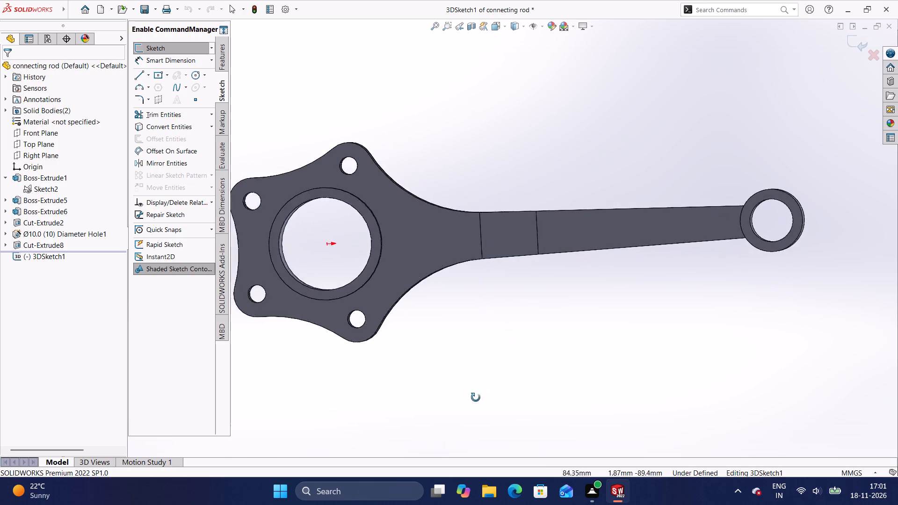
pyautogui.moveTo(476, 397); pyautogui.dragTo(561, 436, button='middle')
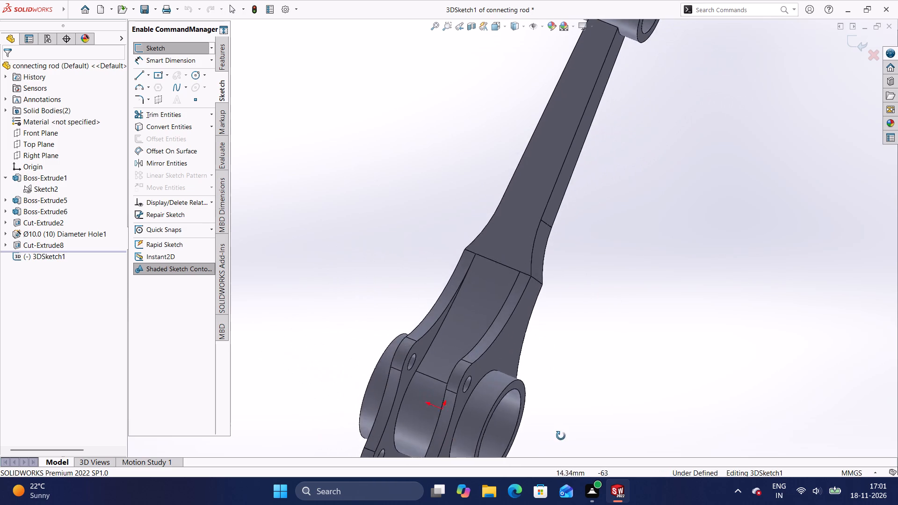
pyautogui.moveTo(561, 436); pyautogui.dragTo(549, 226, button='middle')
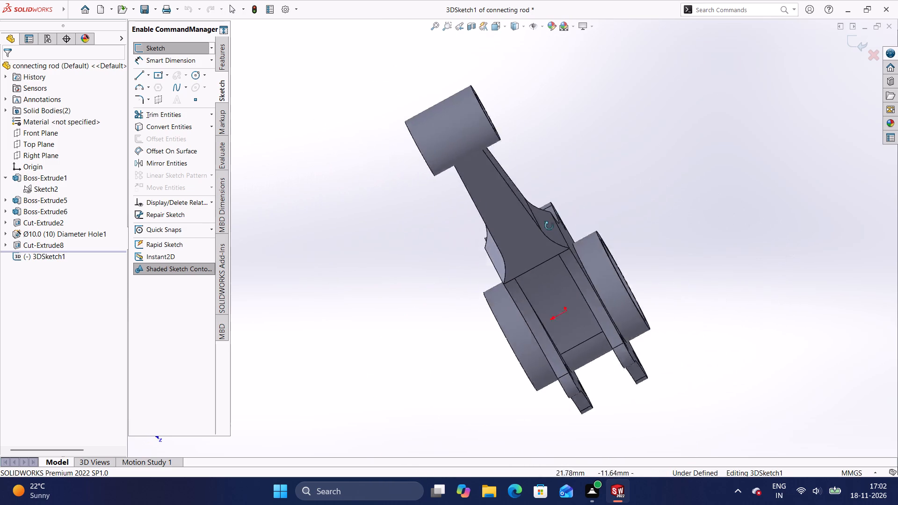
pyautogui.moveTo(549, 226); pyautogui.dragTo(718, 412, button='middle')
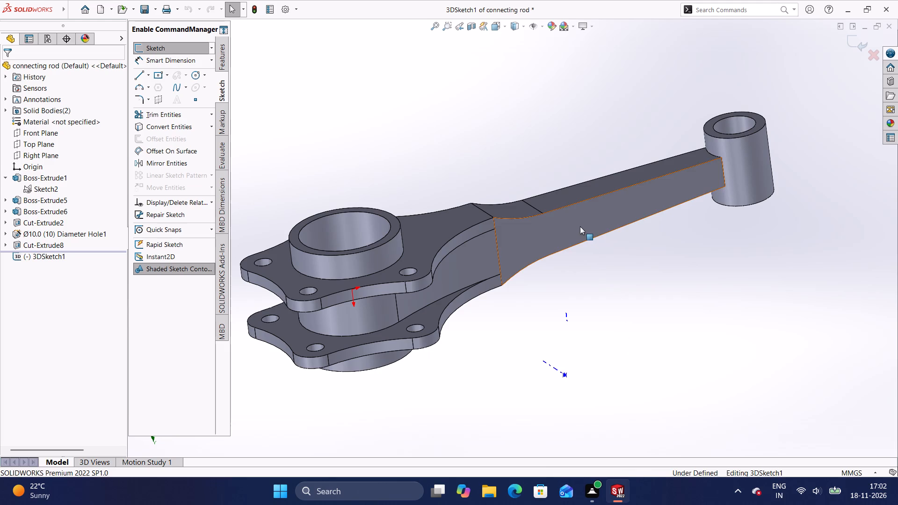
pyautogui.moveTo(580, 226); pyautogui.dragTo(557, 504, button='middle')
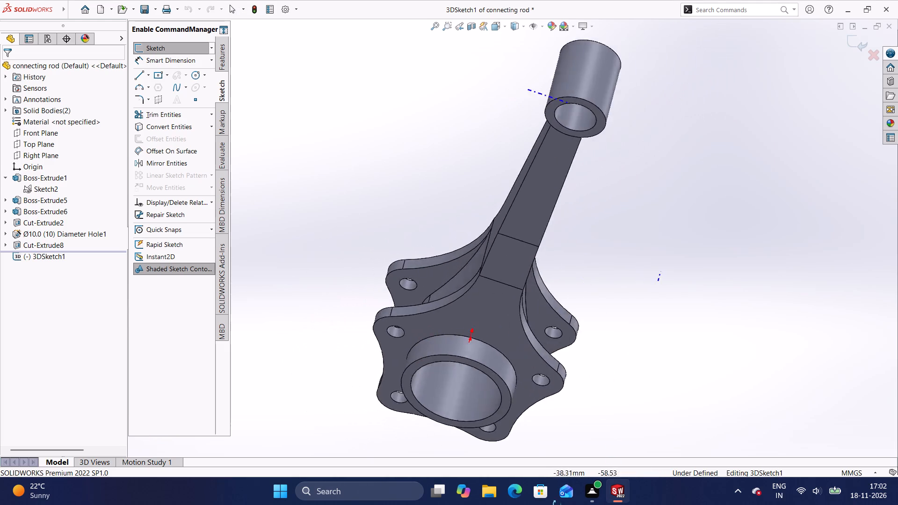
pyautogui.moveTo(557, 504); pyautogui.dragTo(151, 383, button='middle')
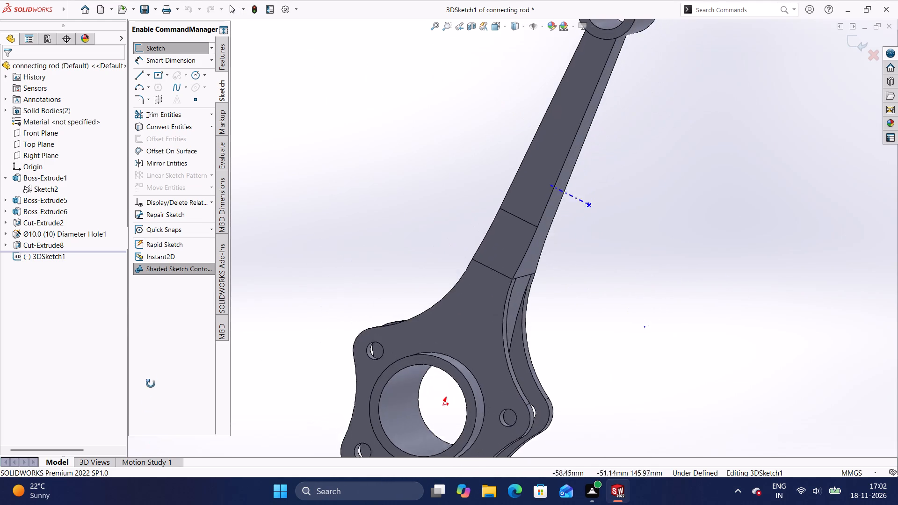
pyautogui.moveTo(151, 383); pyautogui.dragTo(578, 371, button='middle')
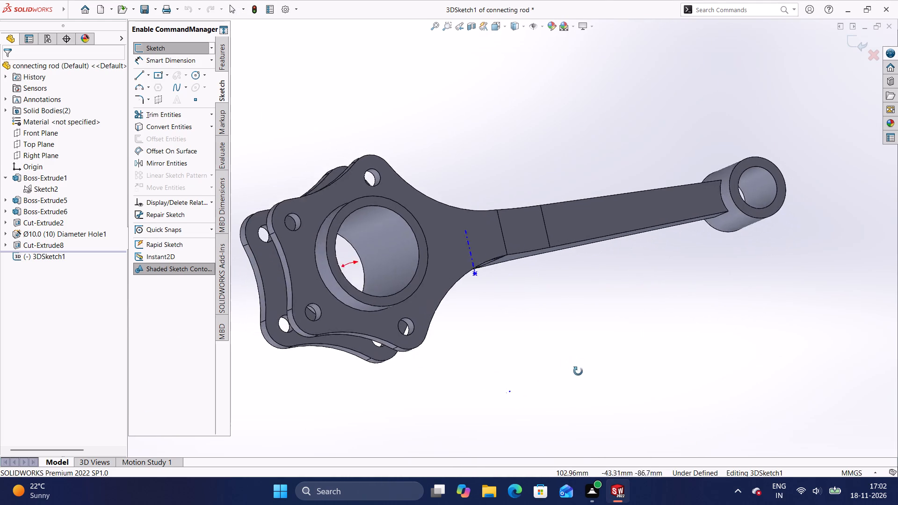
pyautogui.moveTo(578, 371); pyautogui.dragTo(608, 304, button='middle')
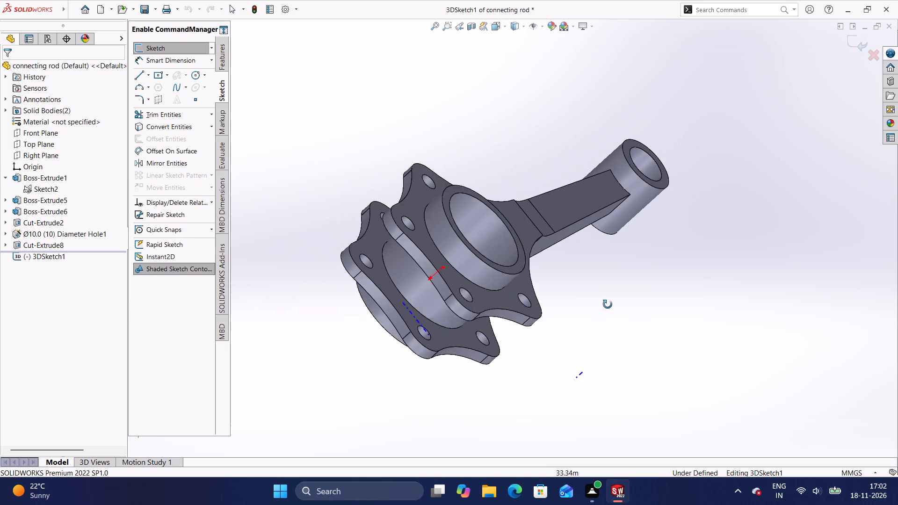
pyautogui.moveTo(608, 304); pyautogui.dragTo(518, 332, button='middle')
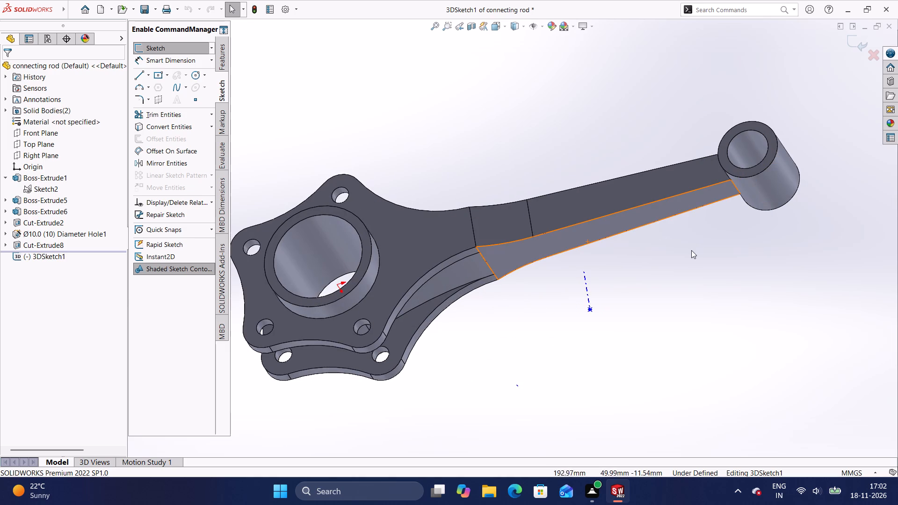
pyautogui.moveTo(691, 250); pyautogui.dragTo(680, 103, button='middle')
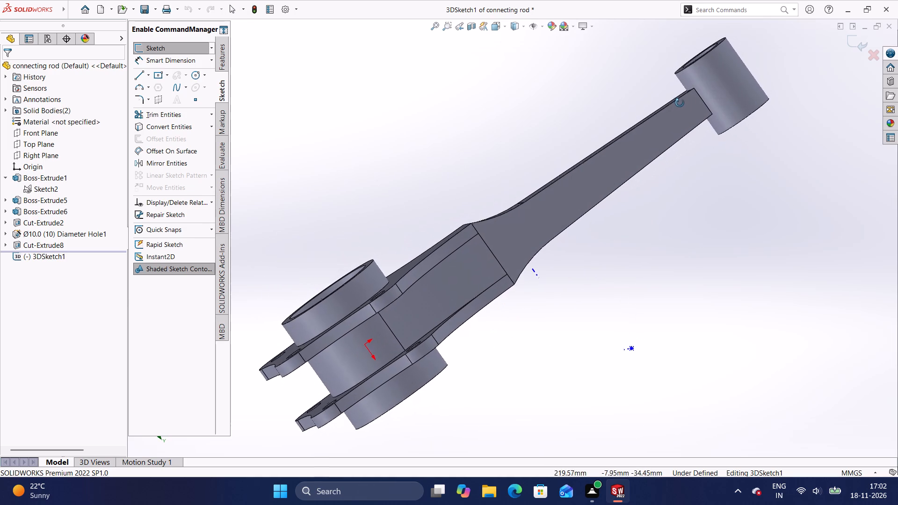
pyautogui.moveTo(680, 103); pyautogui.dragTo(678, 102, button='middle')
pyautogui.scroll(-4, 707, 106)
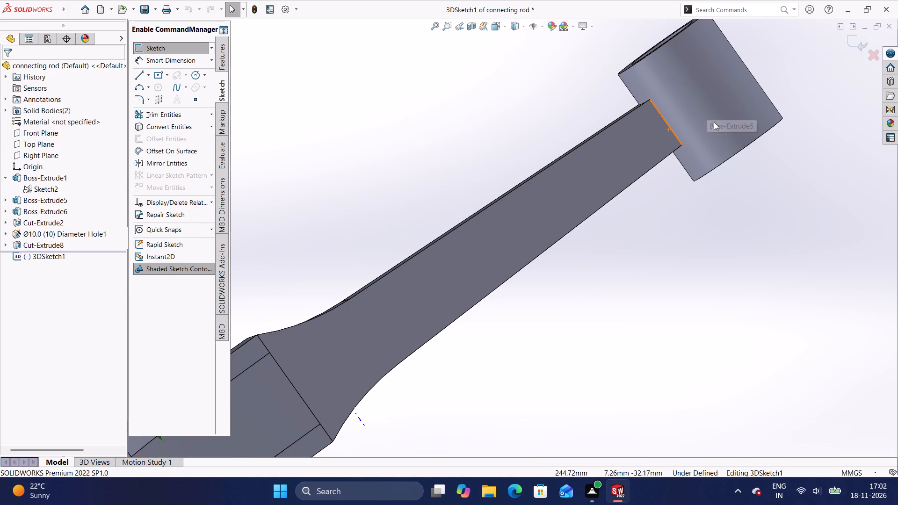
pyautogui.scroll(-2, 714, 122)
pyautogui.scroll(-4, 661, 255)
pyautogui.scroll(2, 661, 255)
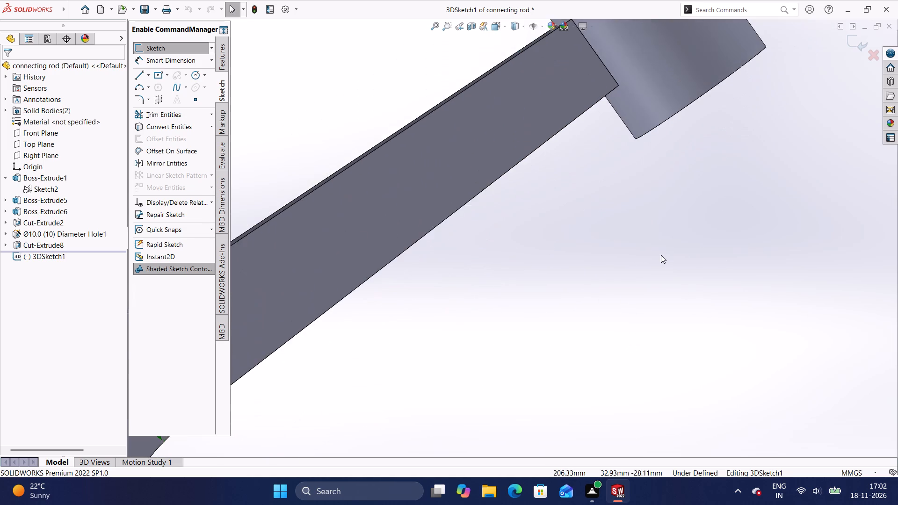
# Examine the connecting rod from all around, looking at the shank's faces, the small end and the two flanges around the large bore.
pyautogui.scroll(4, 661, 255)
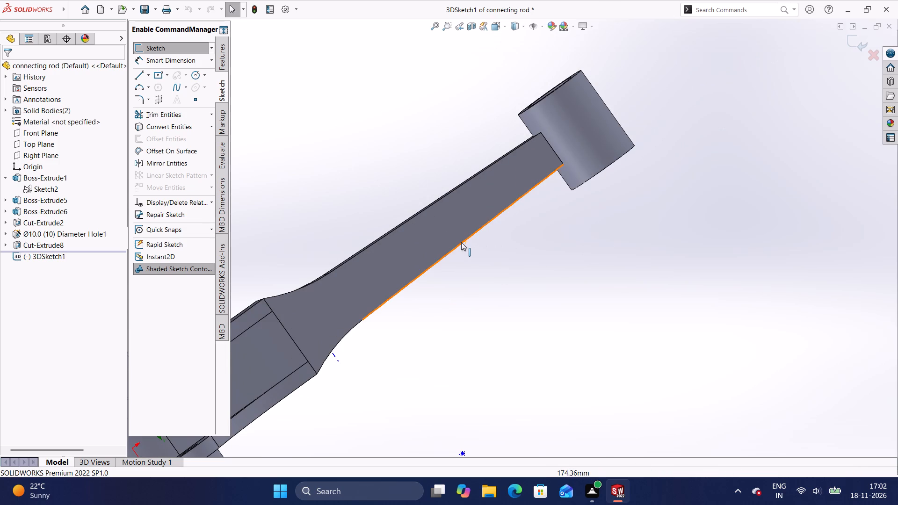
pyautogui.moveTo(461, 242); pyautogui.dragTo(792, 194, button='middle')
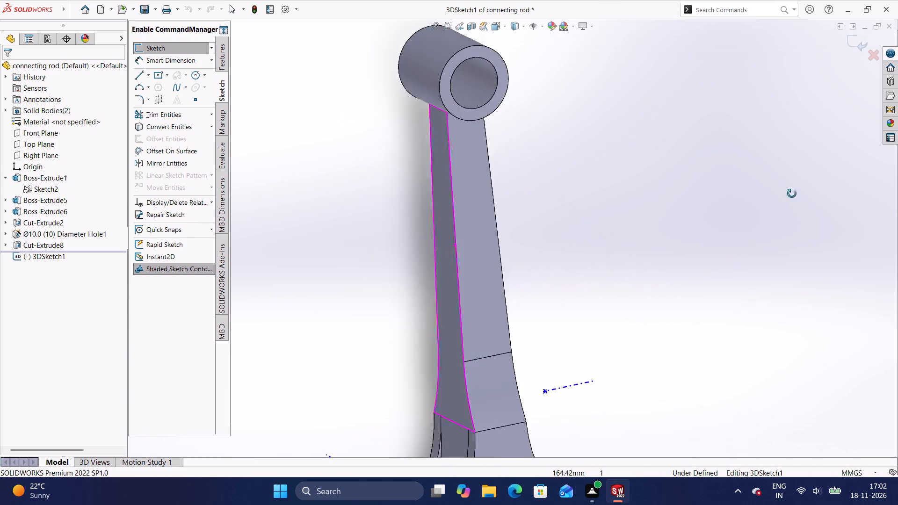
pyautogui.moveTo(792, 194); pyautogui.dragTo(876, 249, button='middle')
pyautogui.moveTo(445, 73); pyautogui.dragTo(563, 194, button='middle')
pyautogui.scroll(-1, 448, 77)
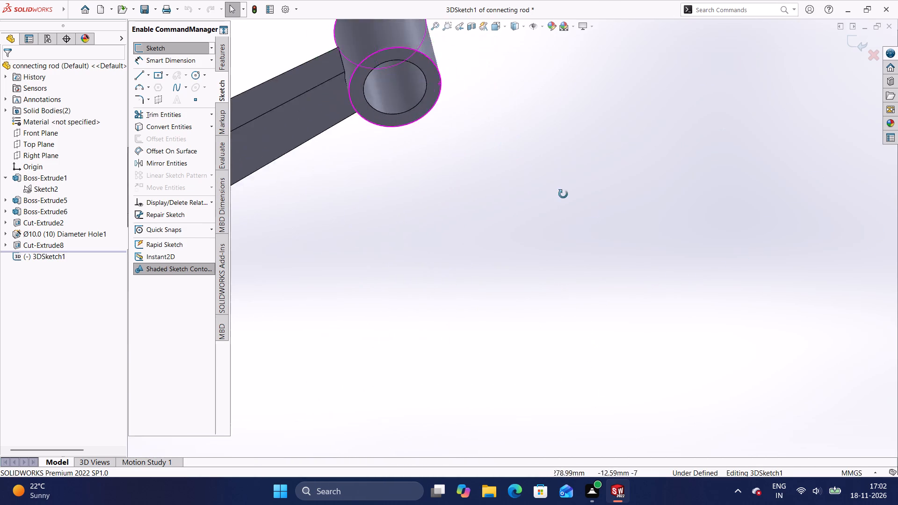
pyautogui.moveTo(563, 194); pyautogui.dragTo(659, 254, button='middle')
pyautogui.moveTo(400, 180); pyautogui.dragTo(797, 287, button='middle')
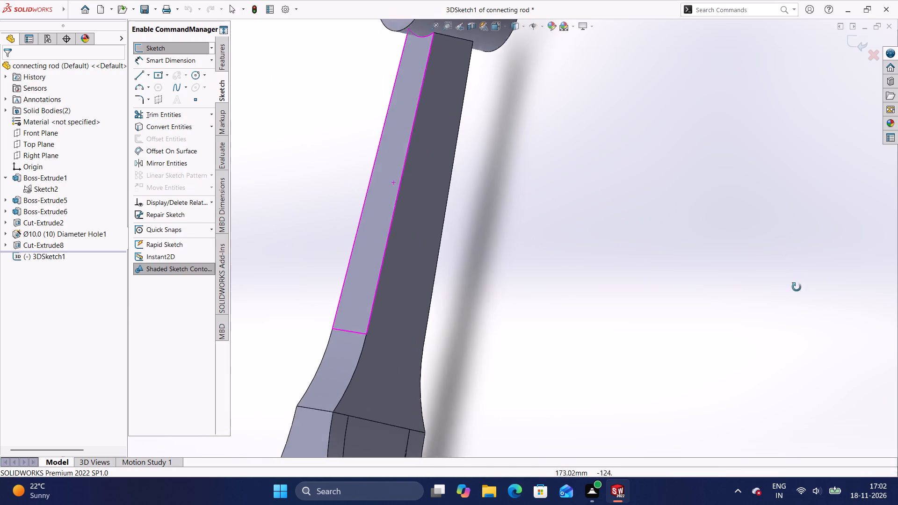
pyautogui.moveTo(797, 287); pyautogui.dragTo(681, 261, button='middle')
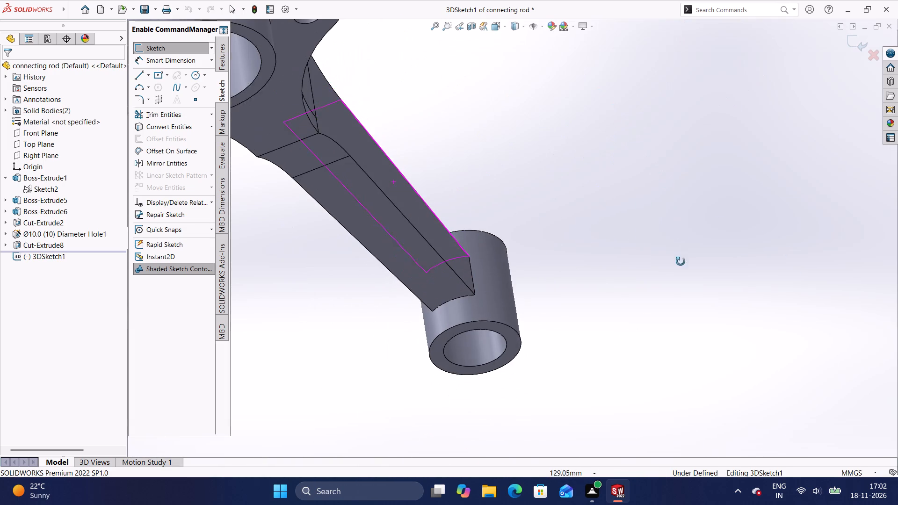
pyautogui.moveTo(681, 261); pyautogui.dragTo(681, 264, button='middle')
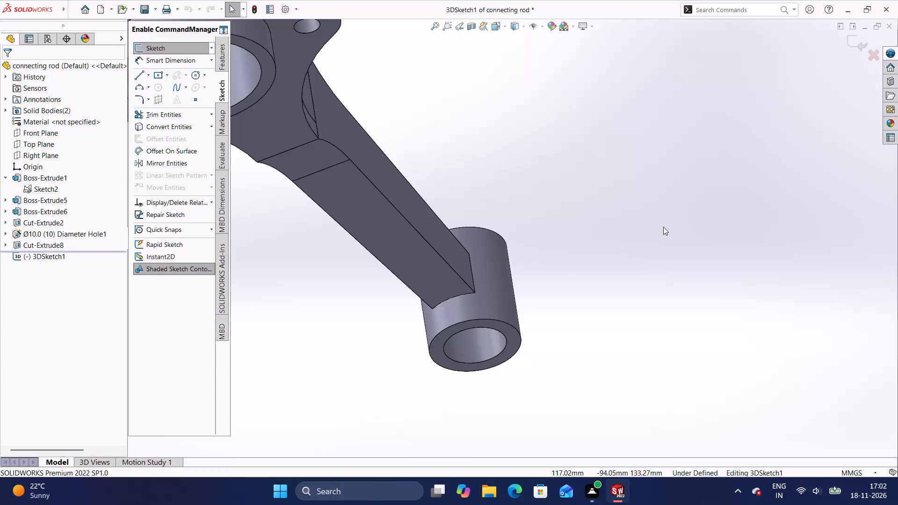
pyautogui.scroll(3, 411, 213)
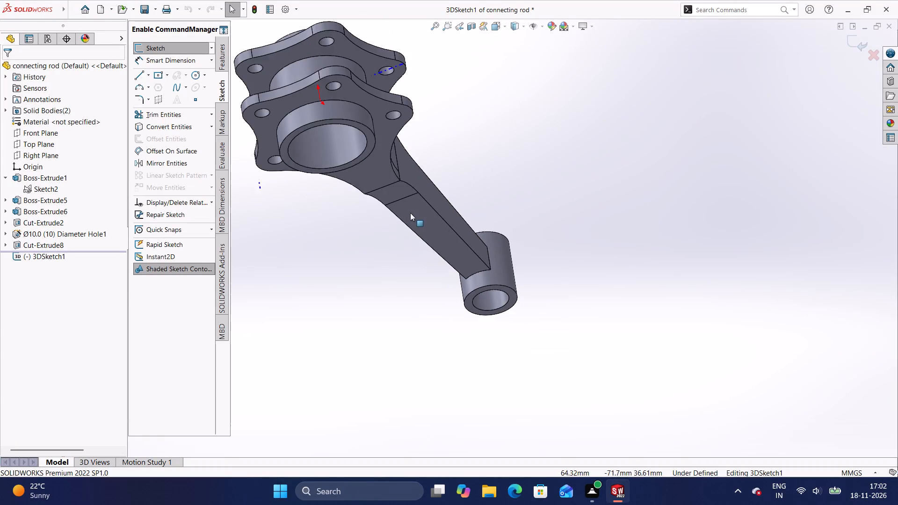
pyautogui.scroll(3, 410, 213)
pyautogui.moveTo(393, 190); pyautogui.dragTo(646, 382, button='middle')
pyautogui.scroll(-1, 393, 190)
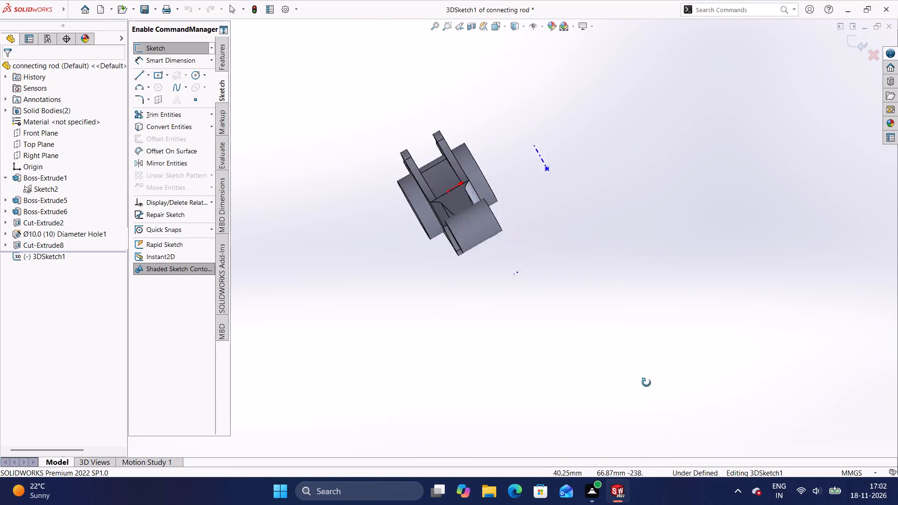
pyautogui.moveTo(646, 382); pyautogui.dragTo(558, 406, button='middle')
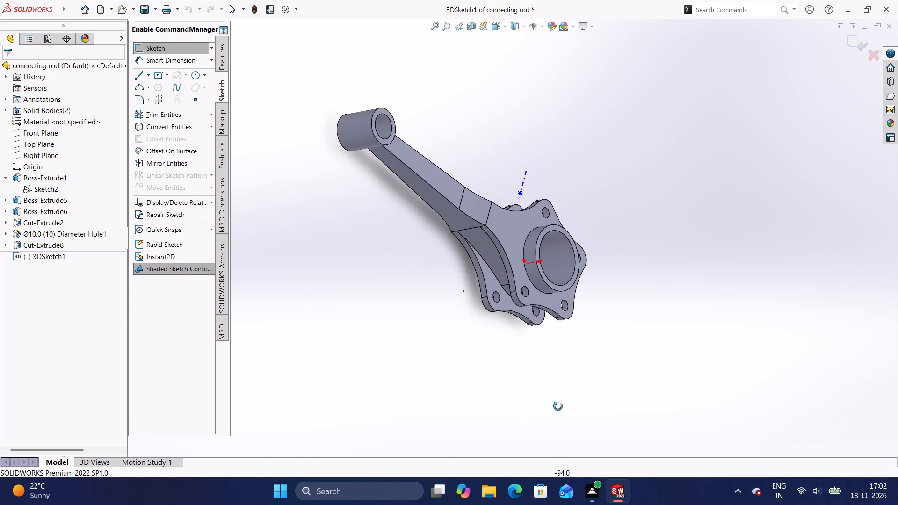
pyautogui.moveTo(558, 406); pyautogui.dragTo(405, 218, button='middle')
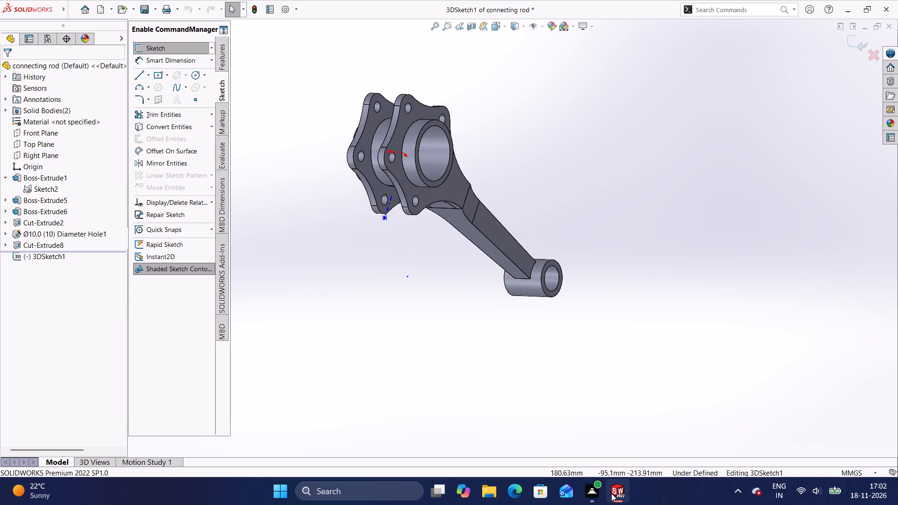
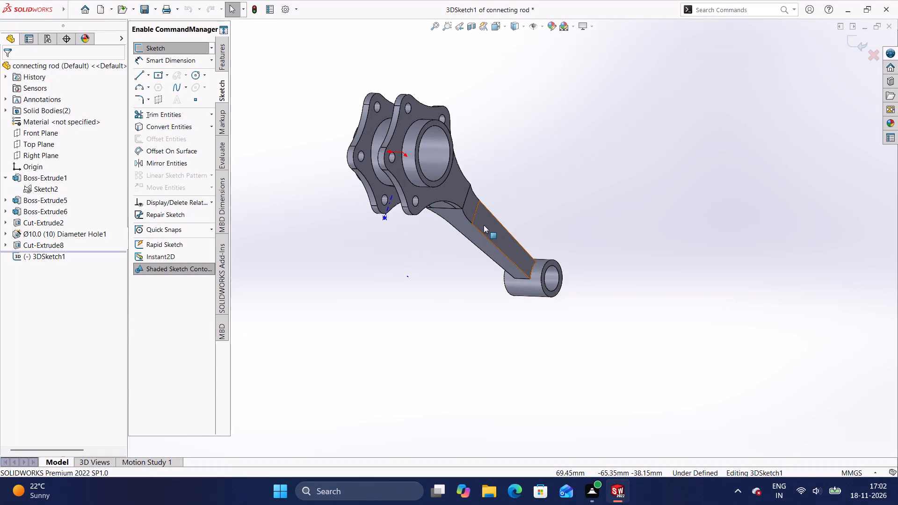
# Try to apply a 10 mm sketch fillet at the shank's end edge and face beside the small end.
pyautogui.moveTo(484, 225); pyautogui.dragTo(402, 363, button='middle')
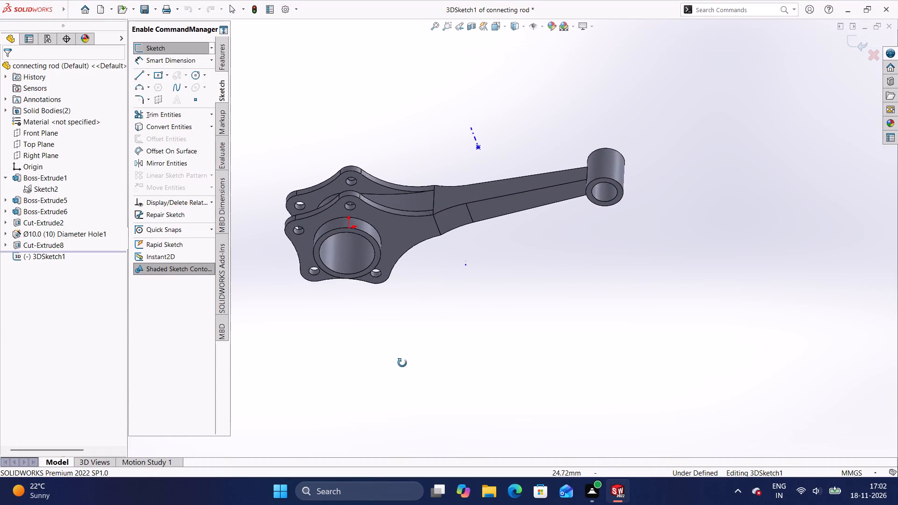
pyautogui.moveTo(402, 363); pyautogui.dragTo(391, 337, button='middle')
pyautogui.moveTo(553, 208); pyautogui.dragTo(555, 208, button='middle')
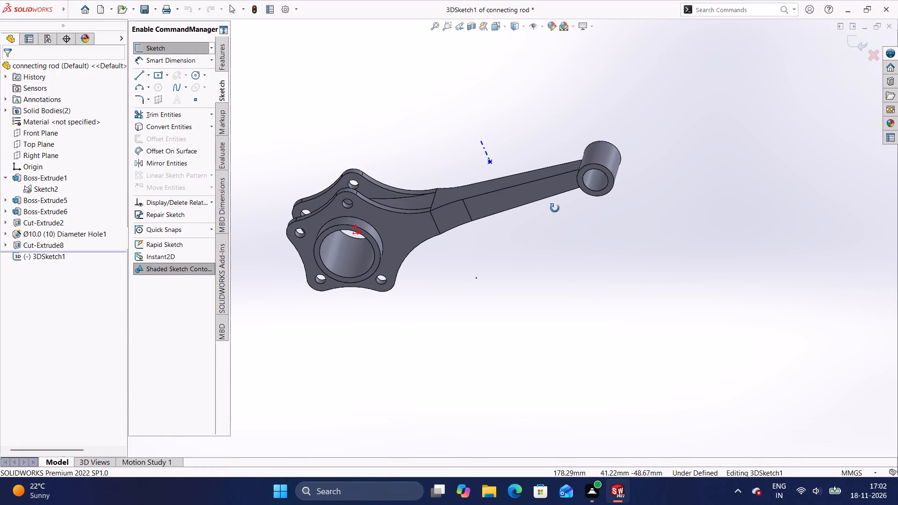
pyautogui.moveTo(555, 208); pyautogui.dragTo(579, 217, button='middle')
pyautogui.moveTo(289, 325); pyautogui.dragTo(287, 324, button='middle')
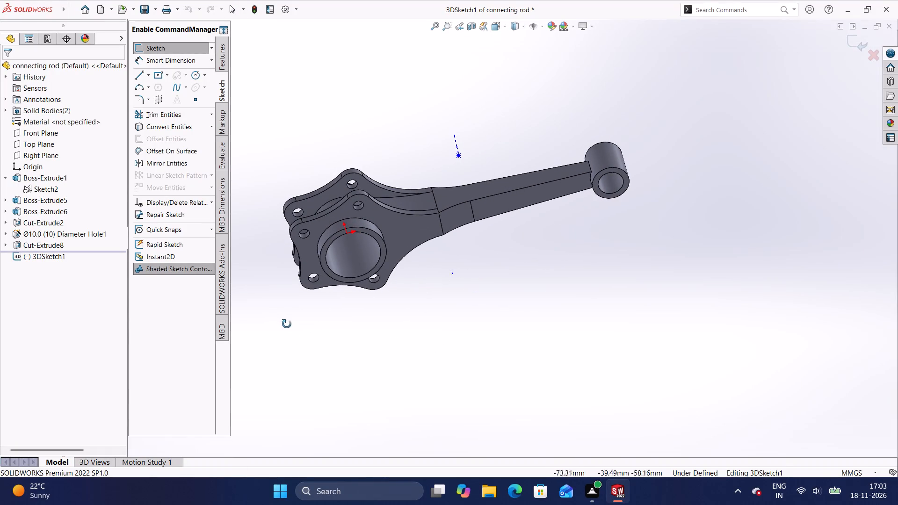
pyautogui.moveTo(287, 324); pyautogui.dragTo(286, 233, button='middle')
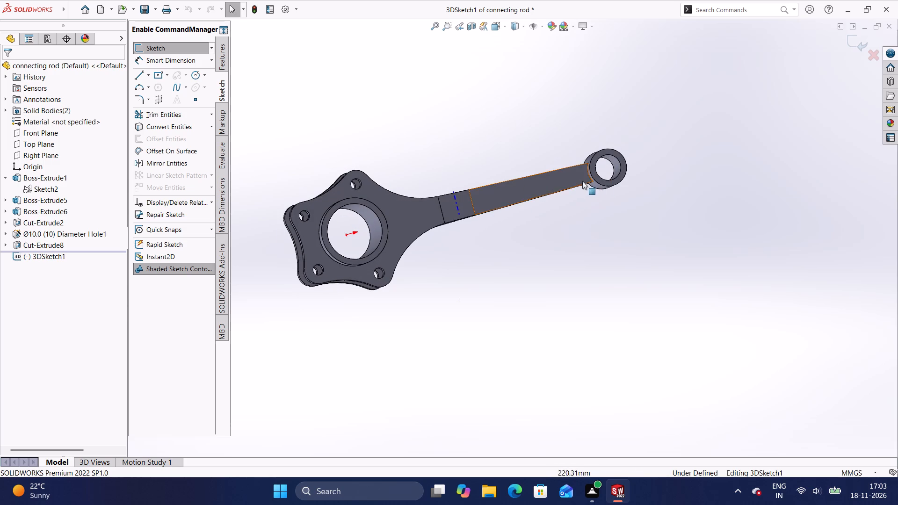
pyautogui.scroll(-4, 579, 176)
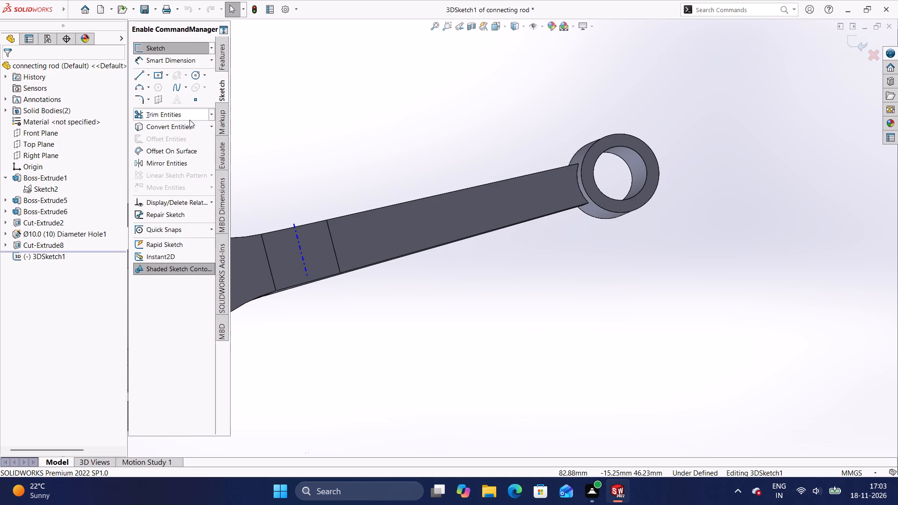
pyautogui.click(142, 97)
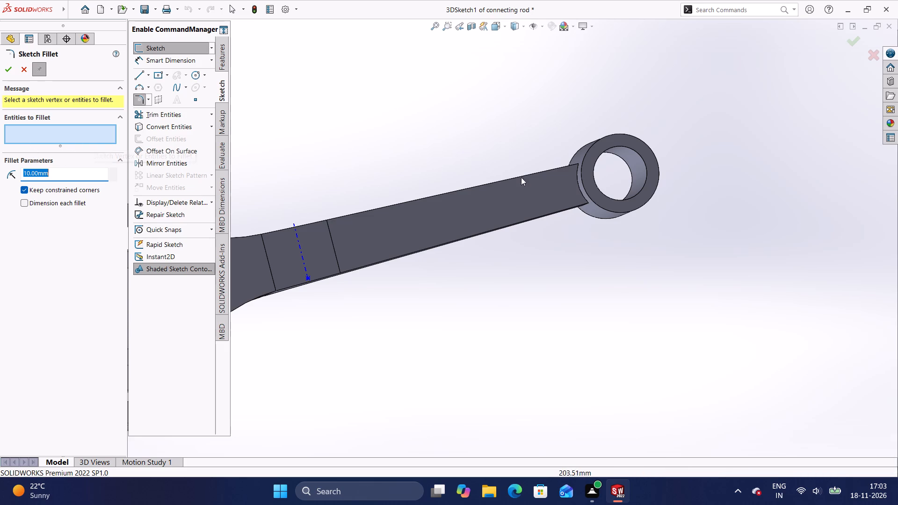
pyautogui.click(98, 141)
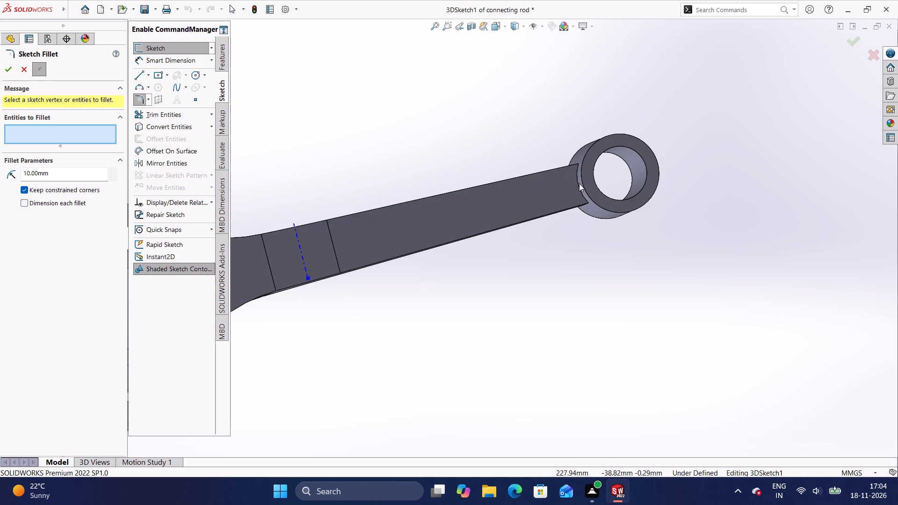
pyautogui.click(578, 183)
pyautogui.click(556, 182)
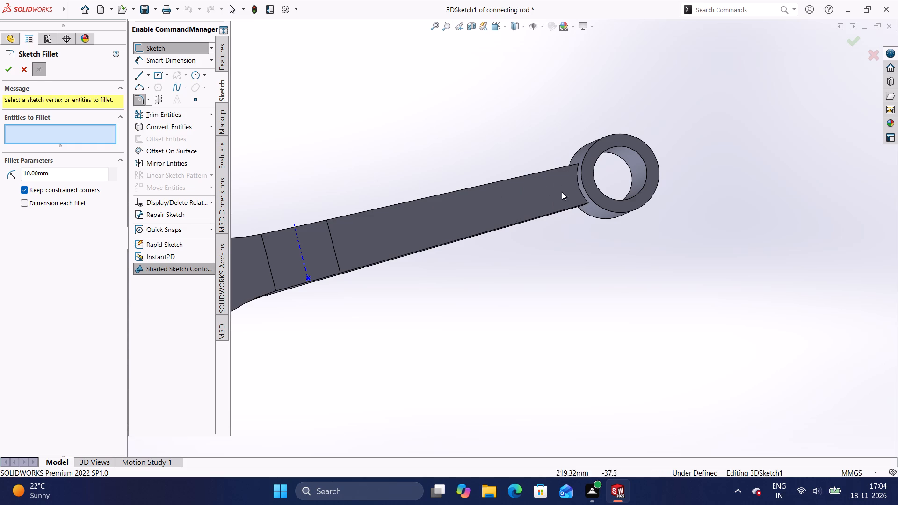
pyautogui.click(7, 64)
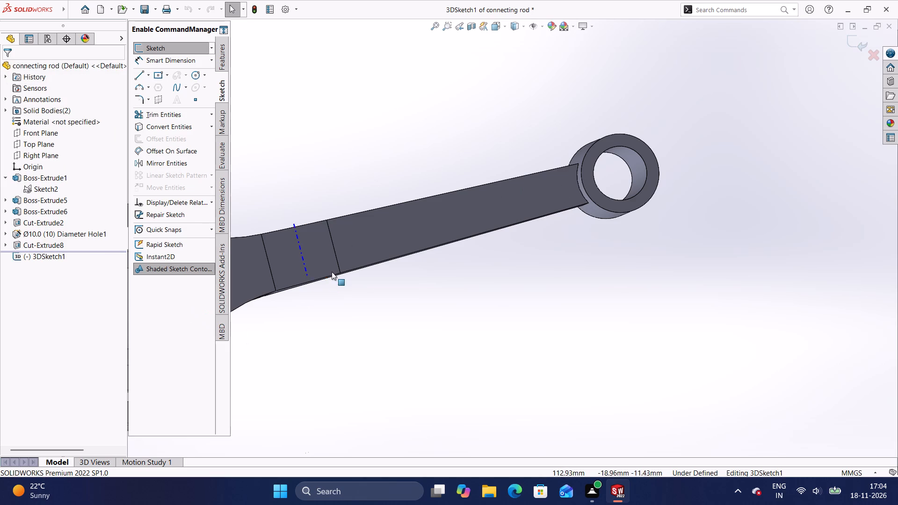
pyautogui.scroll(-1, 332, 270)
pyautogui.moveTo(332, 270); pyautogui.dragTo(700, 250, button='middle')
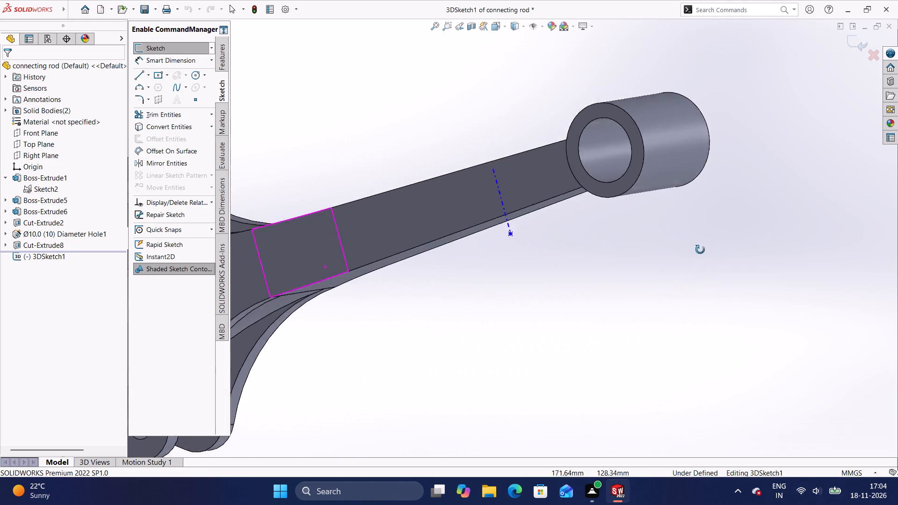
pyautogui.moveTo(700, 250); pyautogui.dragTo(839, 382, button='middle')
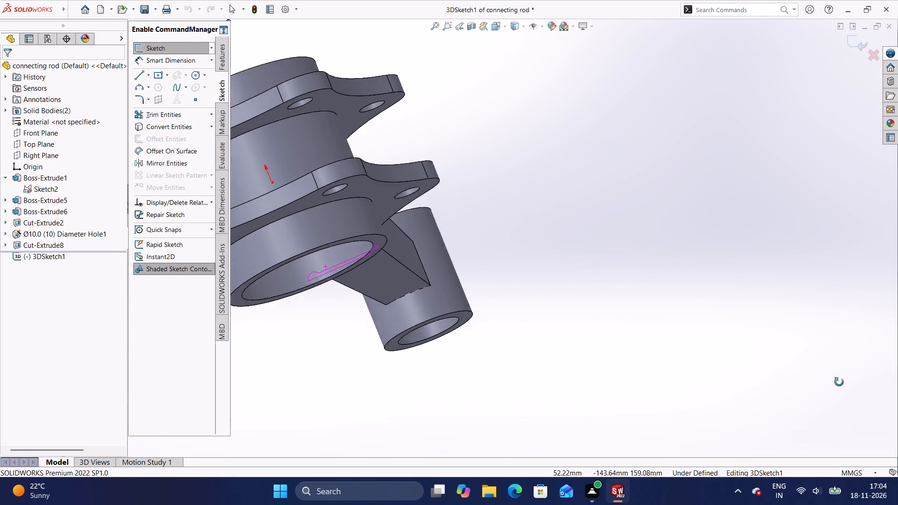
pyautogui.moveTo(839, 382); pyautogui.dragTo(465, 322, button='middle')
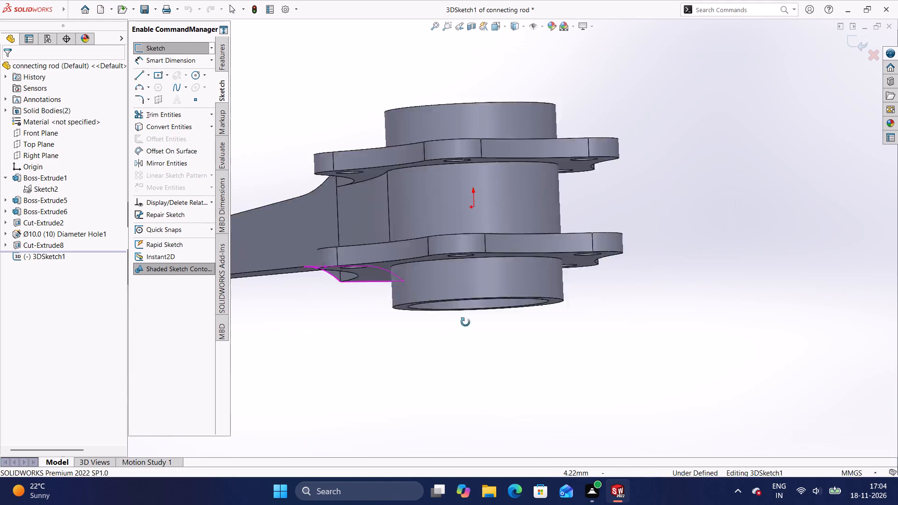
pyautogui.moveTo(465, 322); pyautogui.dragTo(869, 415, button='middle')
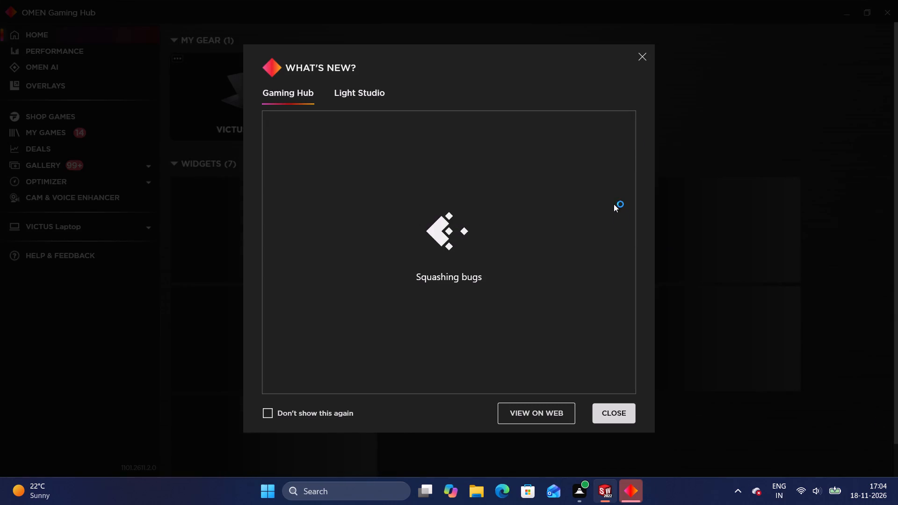
# Dismiss the What's New window, close OMEN Gaming Hub and return to the connecting rod model in SolidWorks.
pyautogui.click(639, 57)
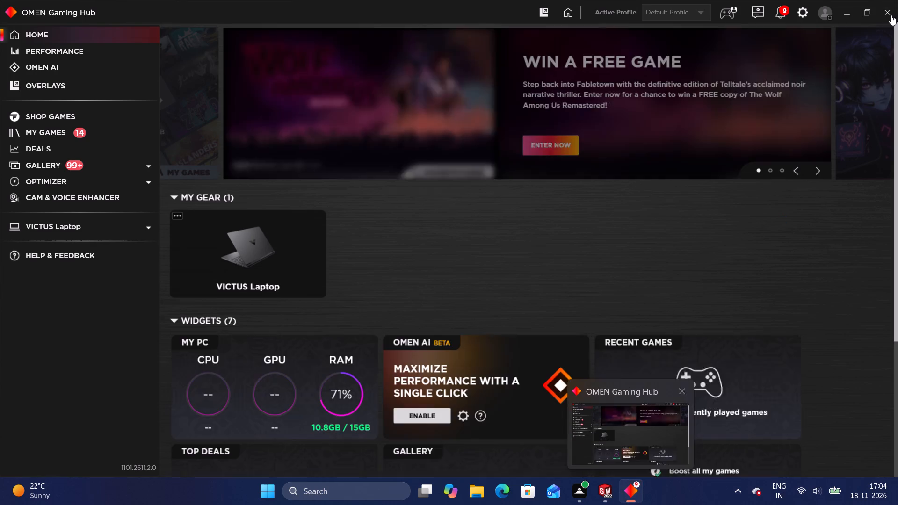
pyautogui.click(891, 15)
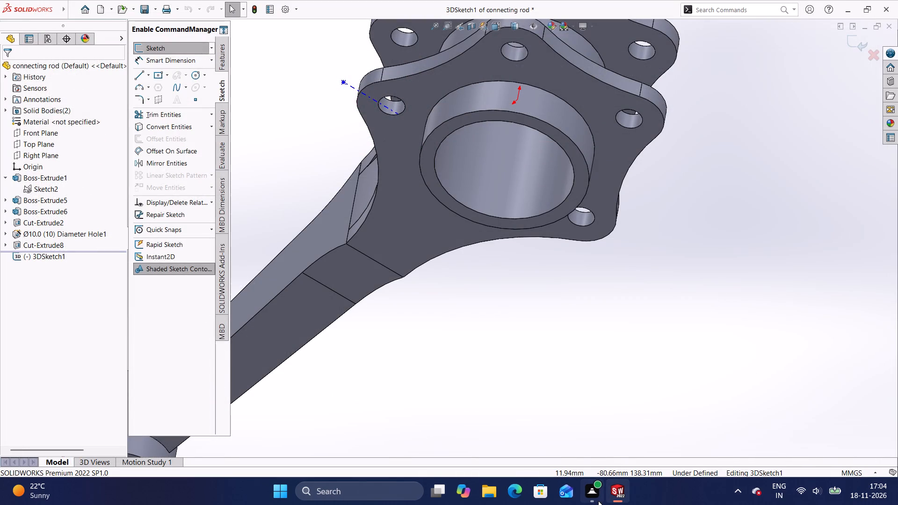
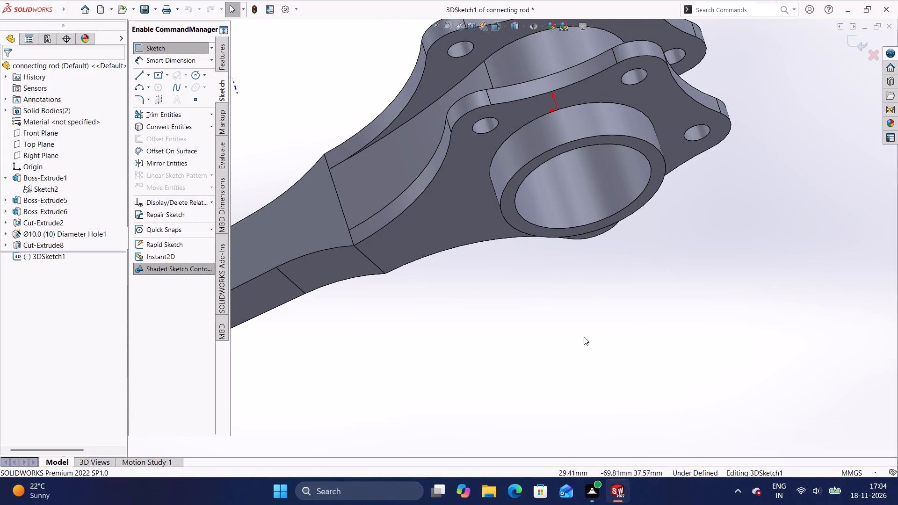
# Examine the connecting rod from all sides, including the shank between the big end and the small end.
pyautogui.scroll(-1, 551, 266)
pyautogui.moveTo(551, 266); pyautogui.dragTo(670, 316, button='middle')
pyautogui.scroll(-4, 643, 305)
pyautogui.scroll(7, 574, 330)
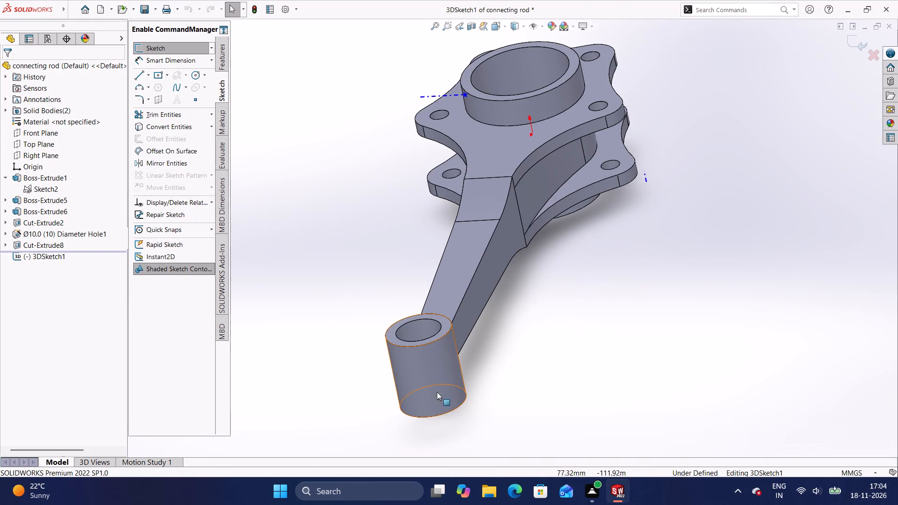
pyautogui.moveTo(427, 334); pyautogui.dragTo(671, 151, button='middle')
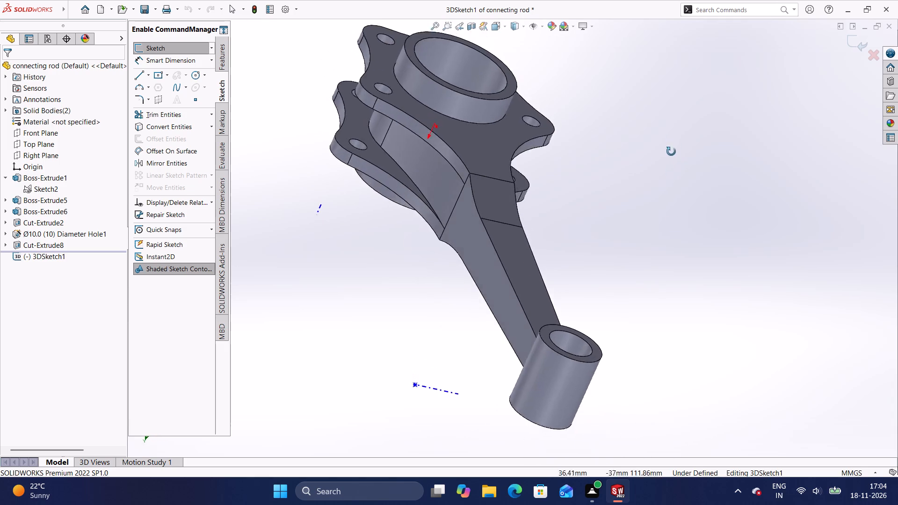
pyautogui.moveTo(671, 151); pyautogui.dragTo(531, 448, button='middle')
pyautogui.scroll(-1, 546, 240)
pyautogui.moveTo(546, 240); pyautogui.dragTo(545, 262, button='middle')
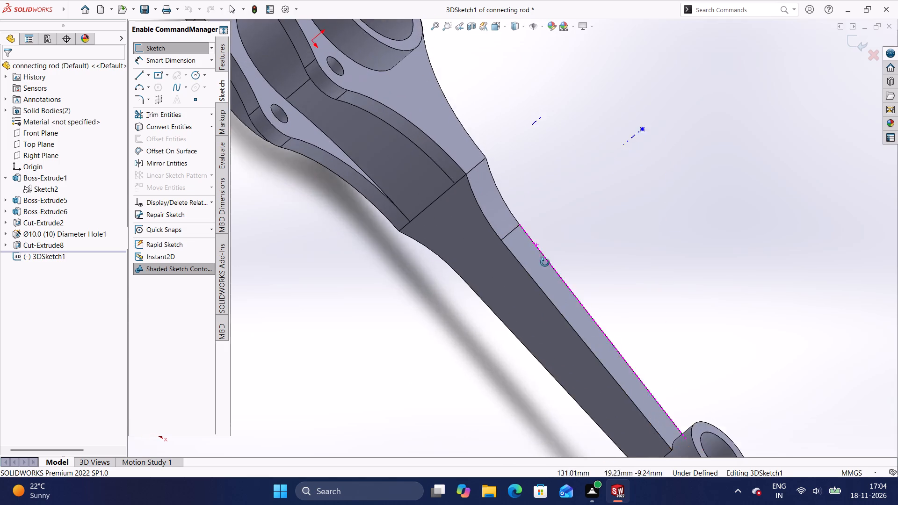
pyautogui.moveTo(545, 262); pyautogui.dragTo(543, 328, button='middle')
pyautogui.click(637, 205)
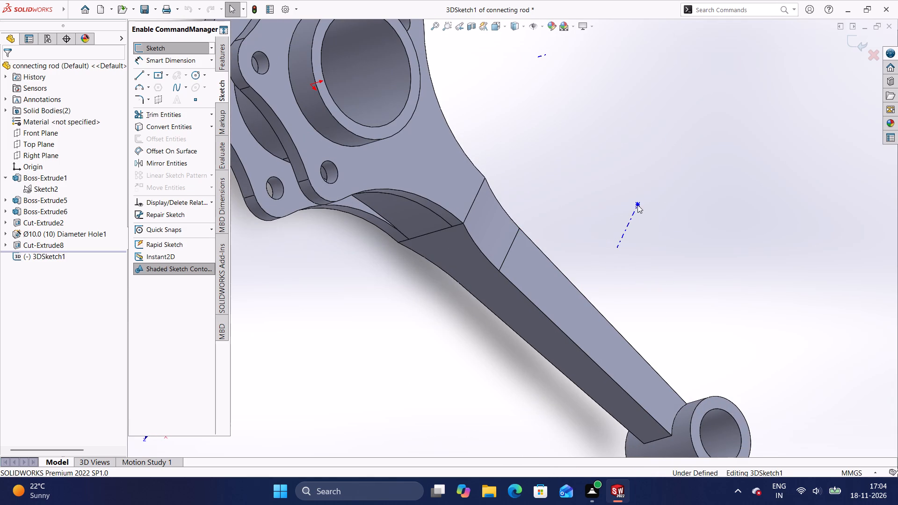
pyautogui.doubleClick(638, 203)
pyautogui.click(678, 232)
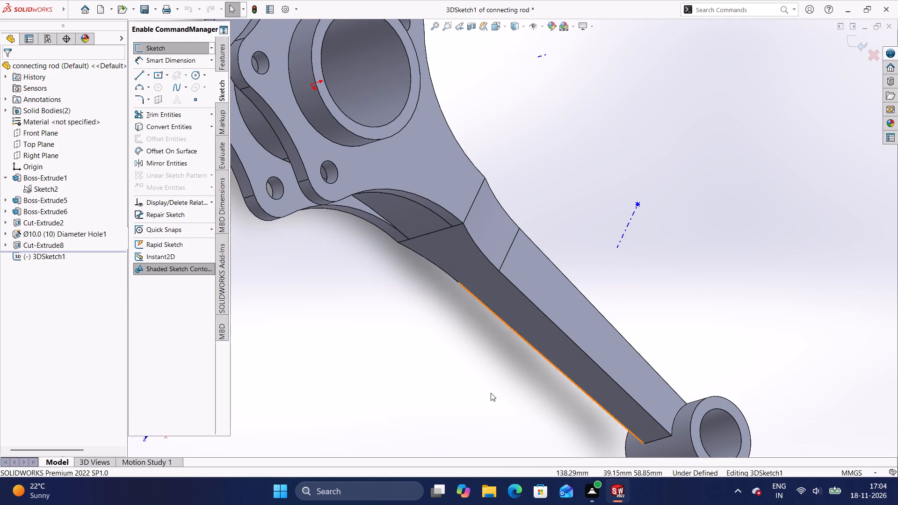
pyautogui.scroll(6, 360, 381)
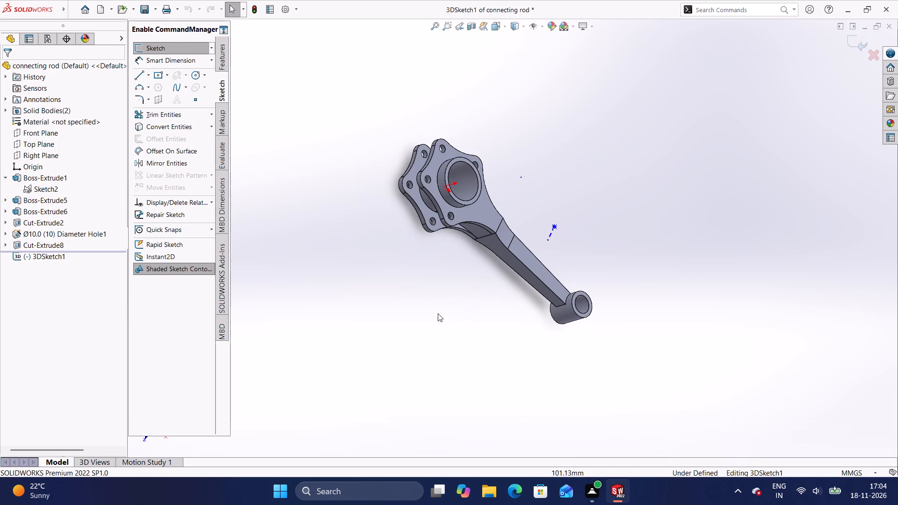
pyautogui.moveTo(433, 227); pyautogui.dragTo(252, 429, button='middle')
pyautogui.scroll(-1, 433, 228)
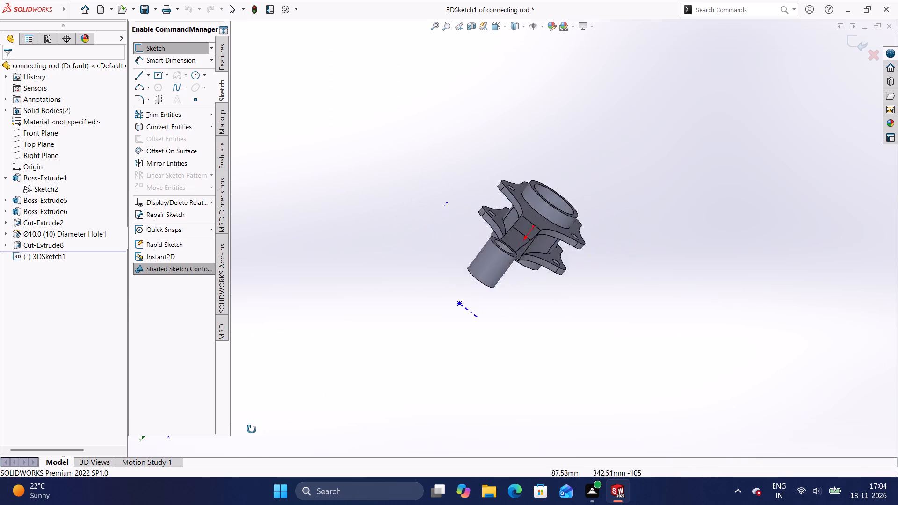
pyautogui.moveTo(252, 429); pyautogui.dragTo(584, 205, button='middle')
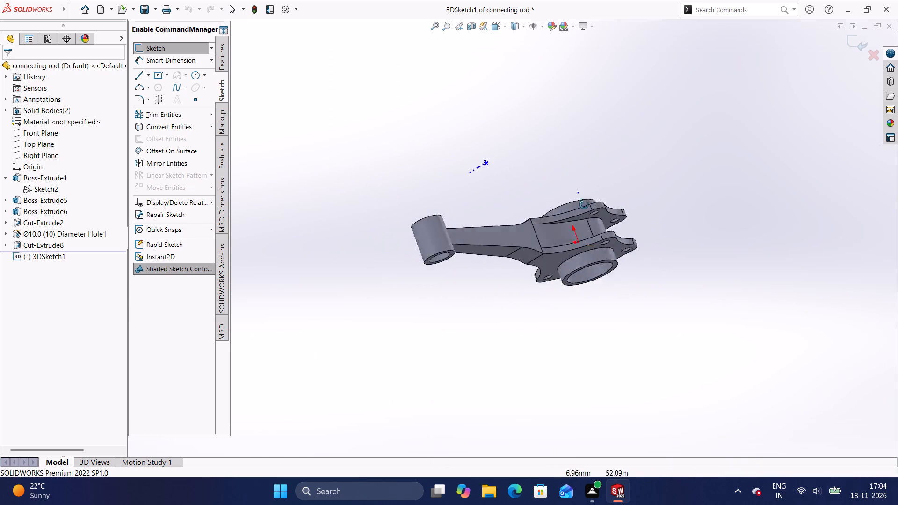
pyautogui.moveTo(584, 205); pyautogui.dragTo(414, 399, button='middle')
pyautogui.moveTo(509, 251); pyautogui.dragTo(463, 317, button='middle')
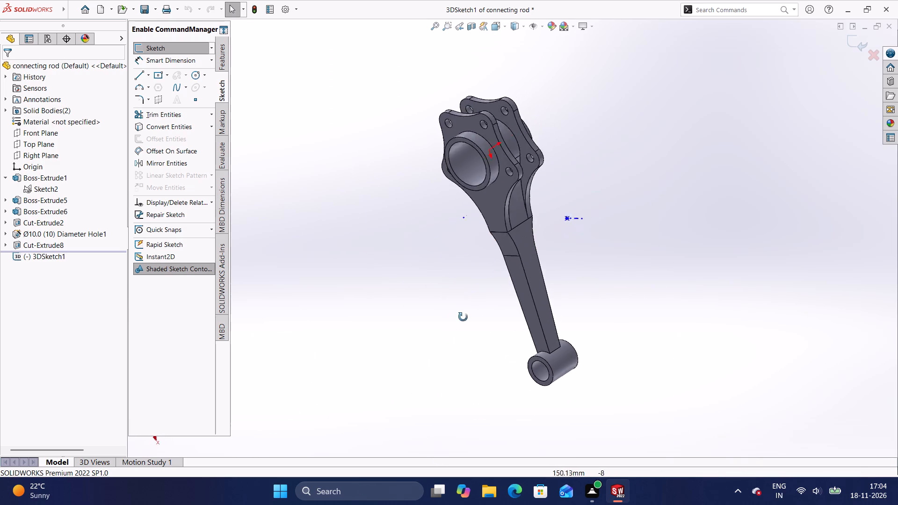
pyautogui.moveTo(463, 317); pyautogui.dragTo(442, 354, button='middle')
pyautogui.moveTo(447, 224); pyautogui.dragTo(411, 285, button='middle')
pyautogui.moveTo(409, 234); pyautogui.dragTo(356, 285, button='middle')
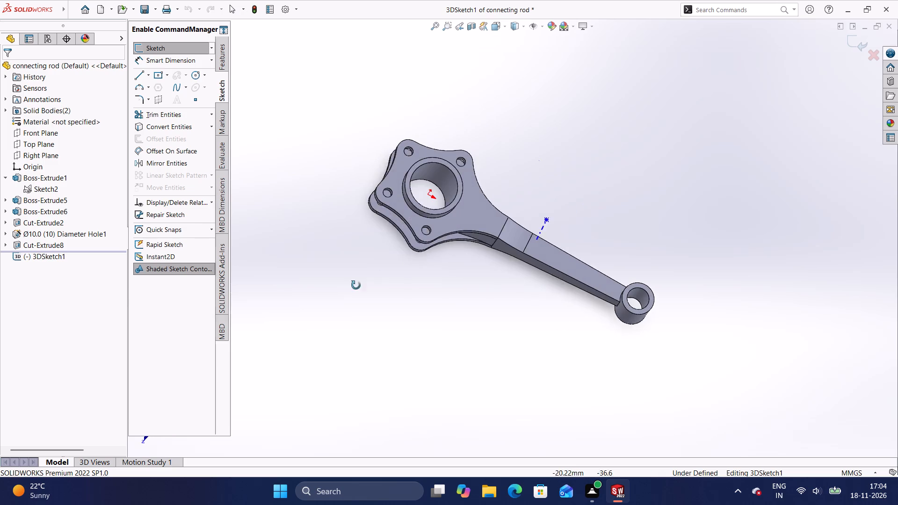
pyautogui.moveTo(356, 285); pyautogui.dragTo(355, 287, button='middle')
pyautogui.moveTo(360, 278); pyautogui.dragTo(368, 351, button='middle')
pyautogui.moveTo(393, 295); pyautogui.dragTo(328, 391, button='middle')
pyautogui.scroll(-1, 393, 295)
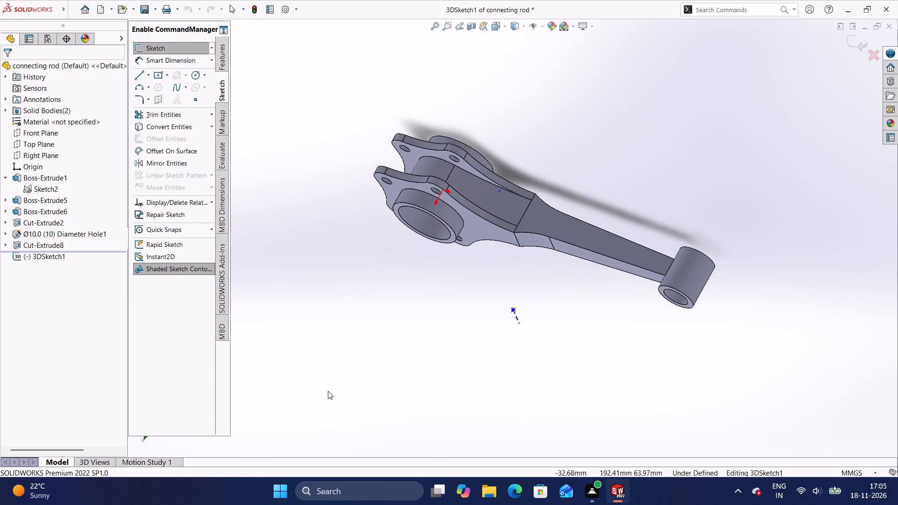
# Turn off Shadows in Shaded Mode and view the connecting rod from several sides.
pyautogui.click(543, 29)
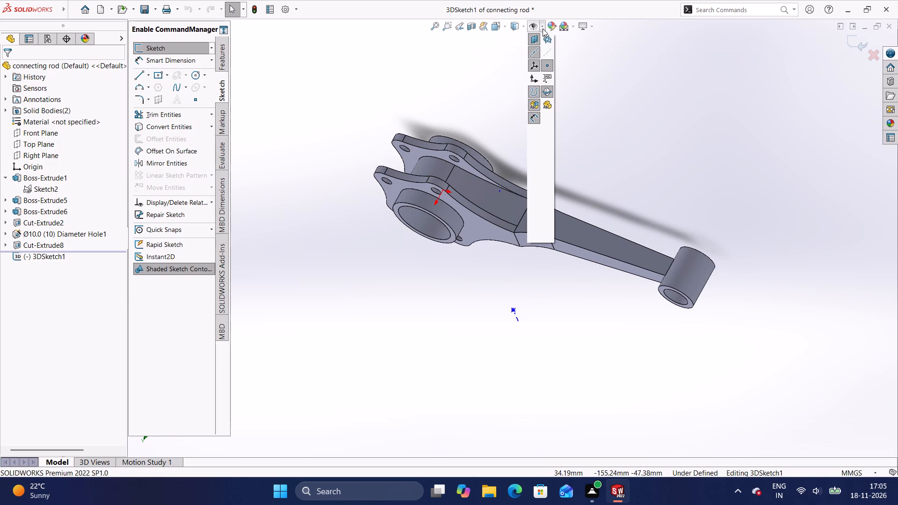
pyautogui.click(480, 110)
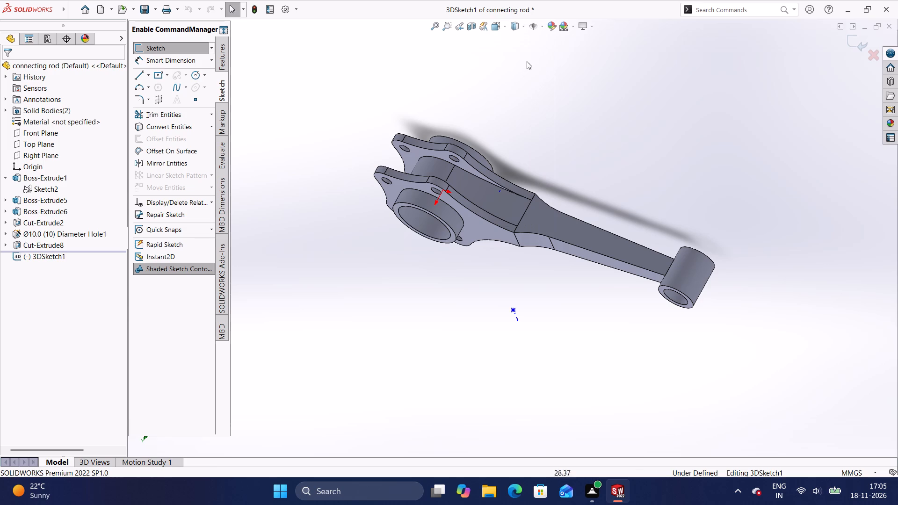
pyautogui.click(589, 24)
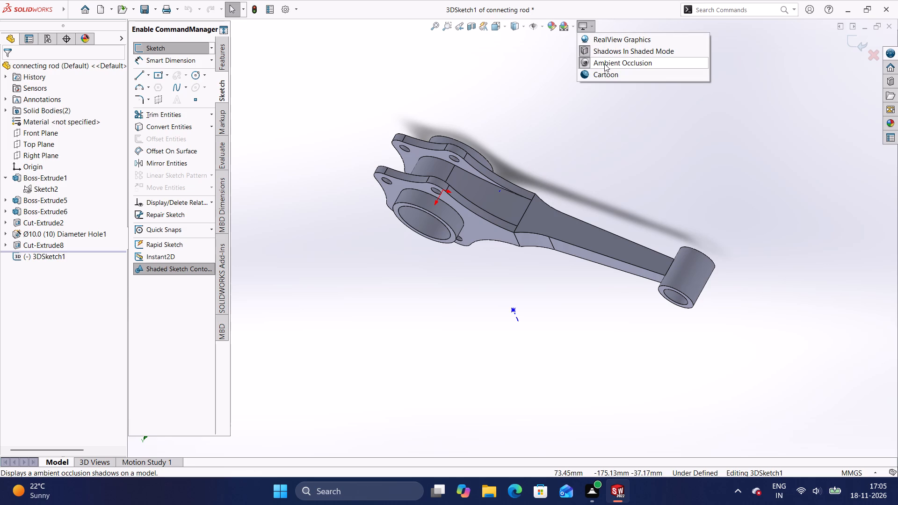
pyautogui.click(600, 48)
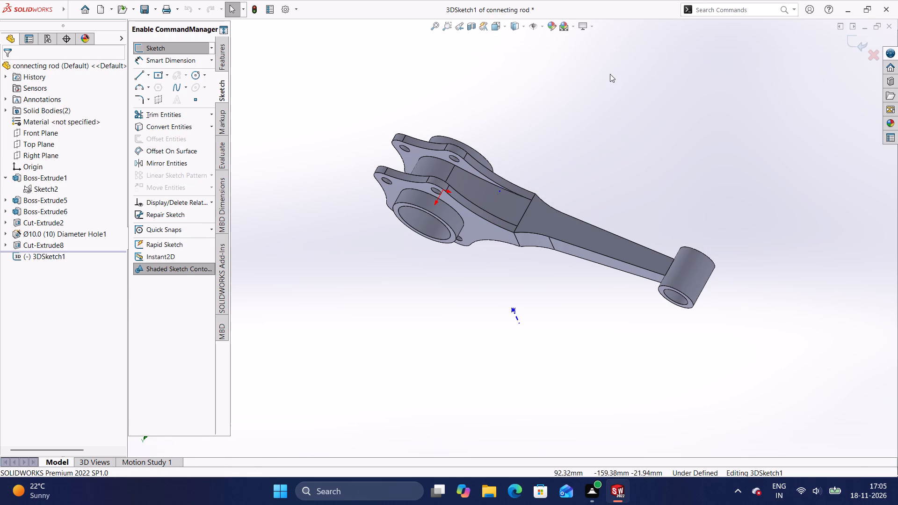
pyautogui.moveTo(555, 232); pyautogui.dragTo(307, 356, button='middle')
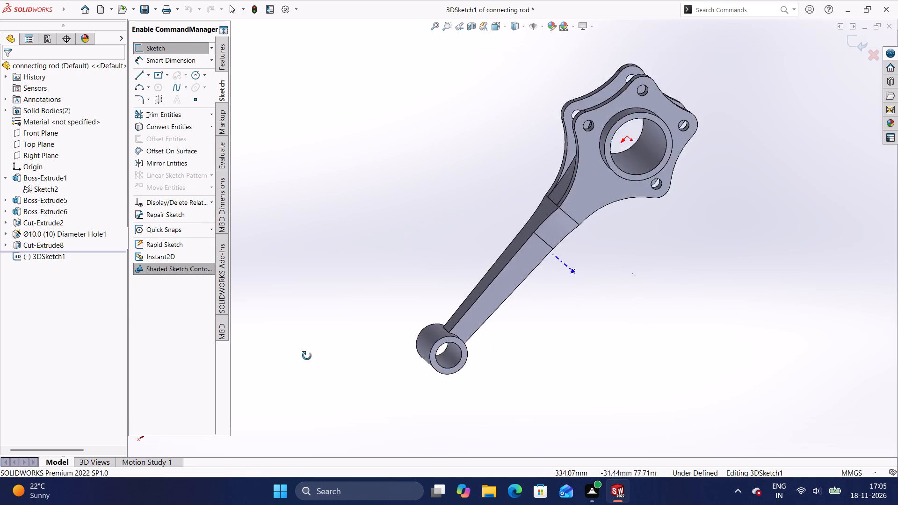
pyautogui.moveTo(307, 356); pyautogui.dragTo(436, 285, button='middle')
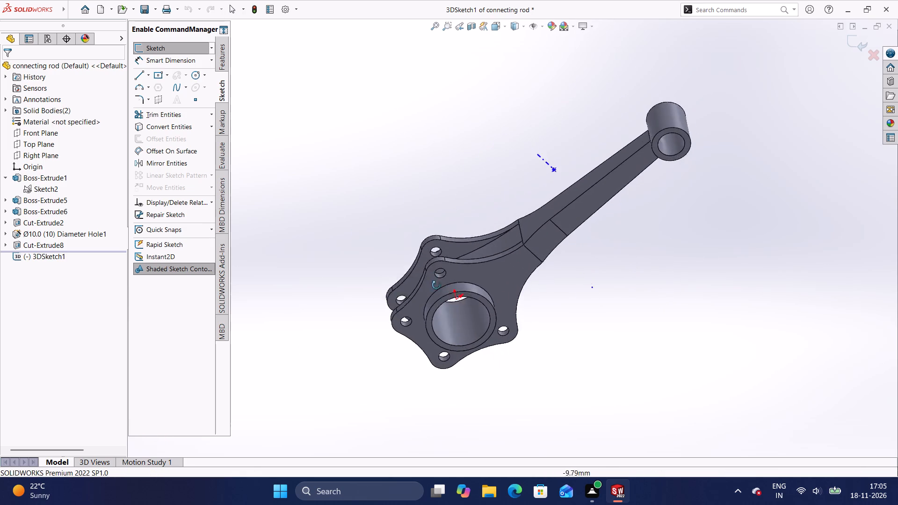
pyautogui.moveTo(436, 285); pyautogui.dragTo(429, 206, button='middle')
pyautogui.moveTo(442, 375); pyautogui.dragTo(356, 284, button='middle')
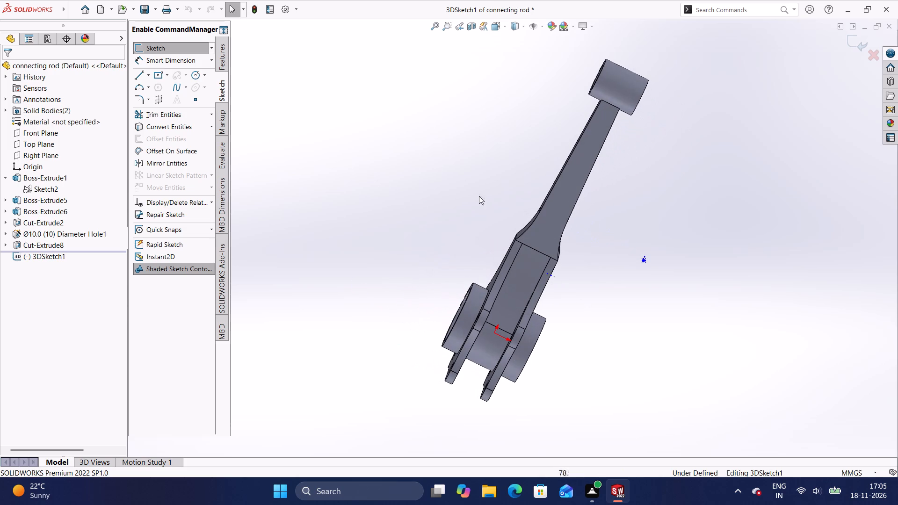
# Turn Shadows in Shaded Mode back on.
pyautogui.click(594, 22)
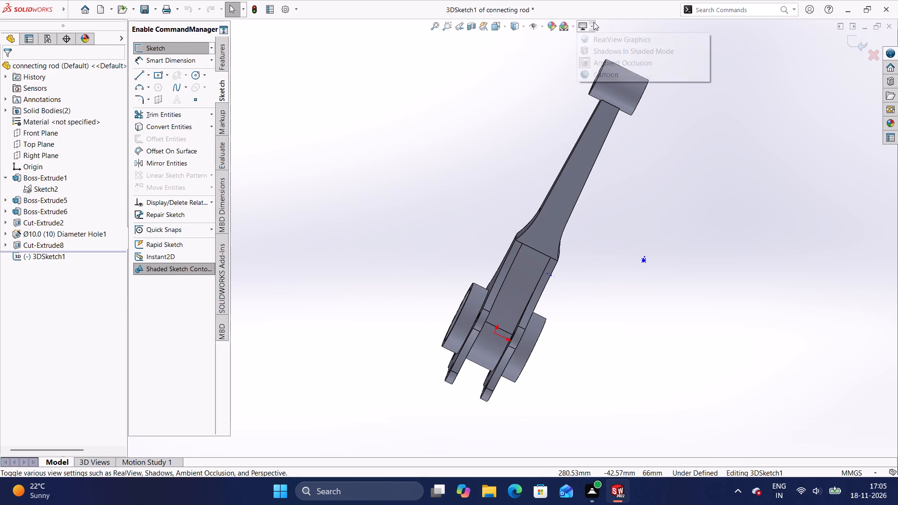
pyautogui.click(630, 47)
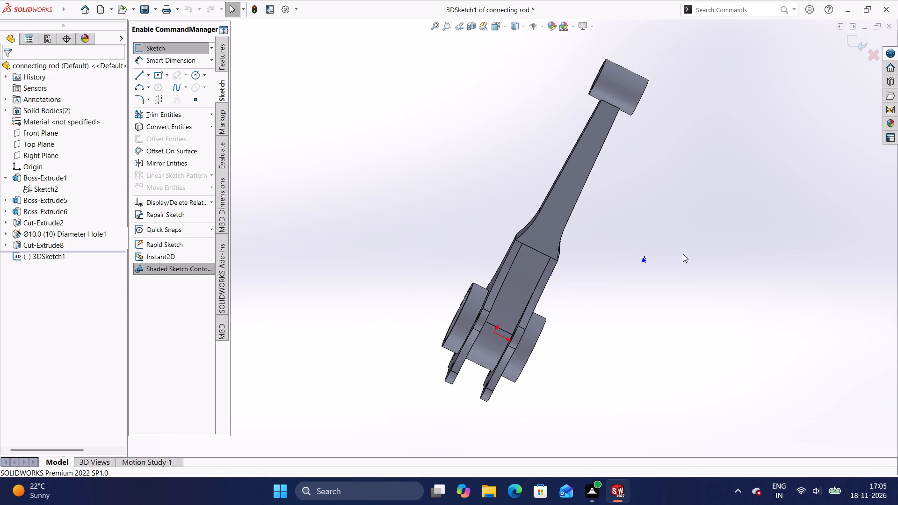
# Apply the polished bronze appearance from the Metal appearances to the whole connecting rod.
pyautogui.click(890, 120)
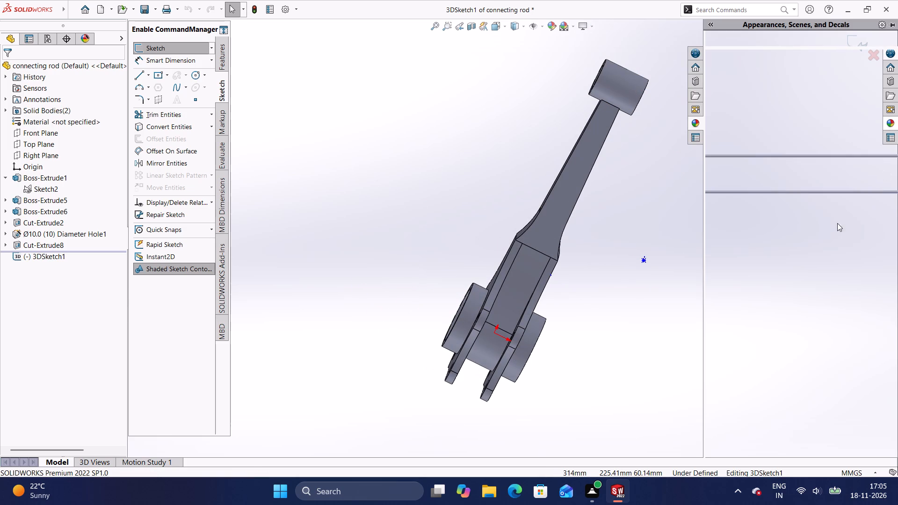
pyautogui.click(708, 53)
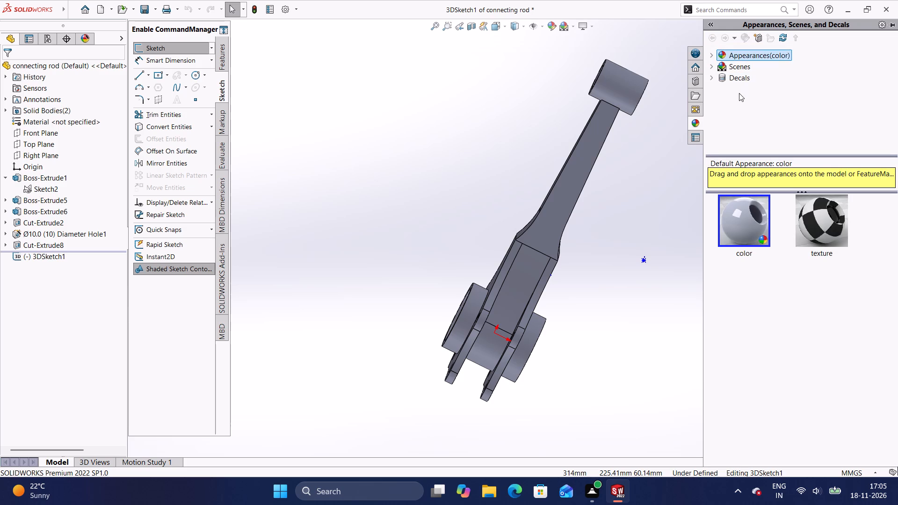
pyautogui.click(711, 67)
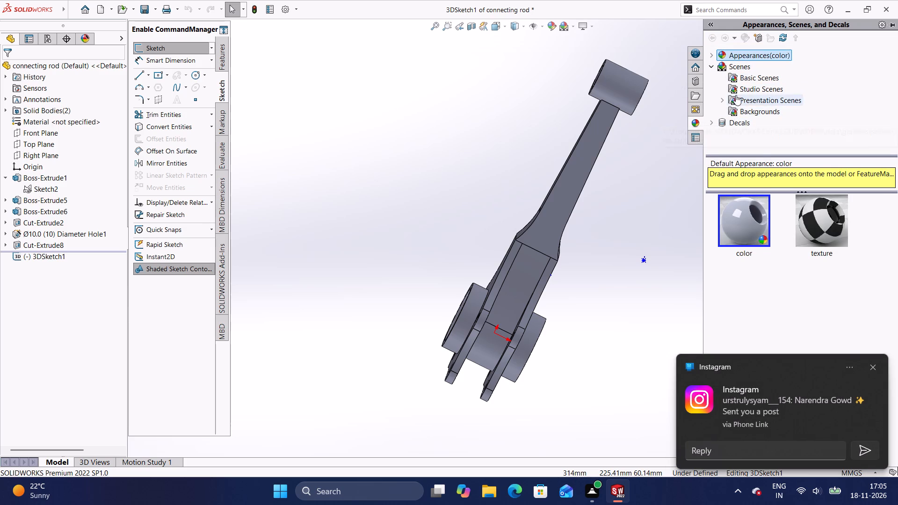
pyautogui.doubleClick(736, 57)
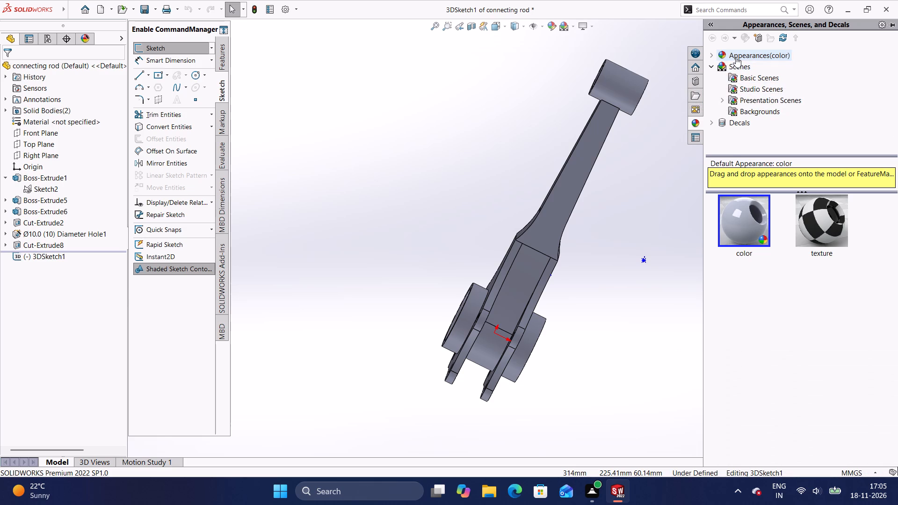
pyautogui.click(741, 73)
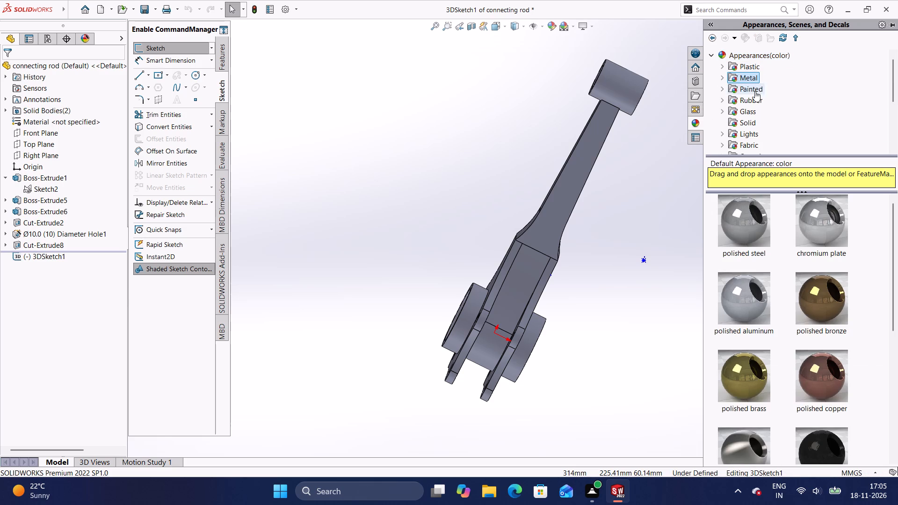
pyautogui.moveTo(835, 302); pyautogui.dragTo(571, 274)
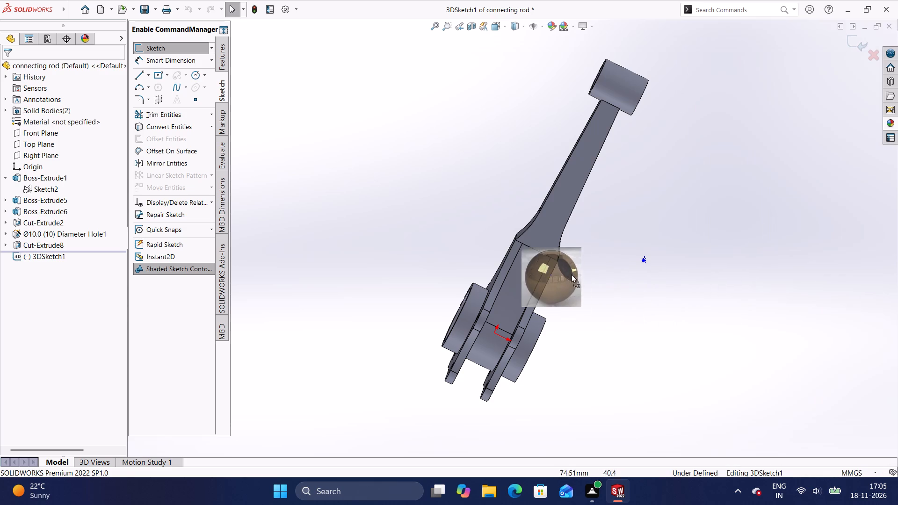
pyautogui.moveTo(571, 274); pyautogui.dragTo(555, 263)
pyautogui.click(585, 265)
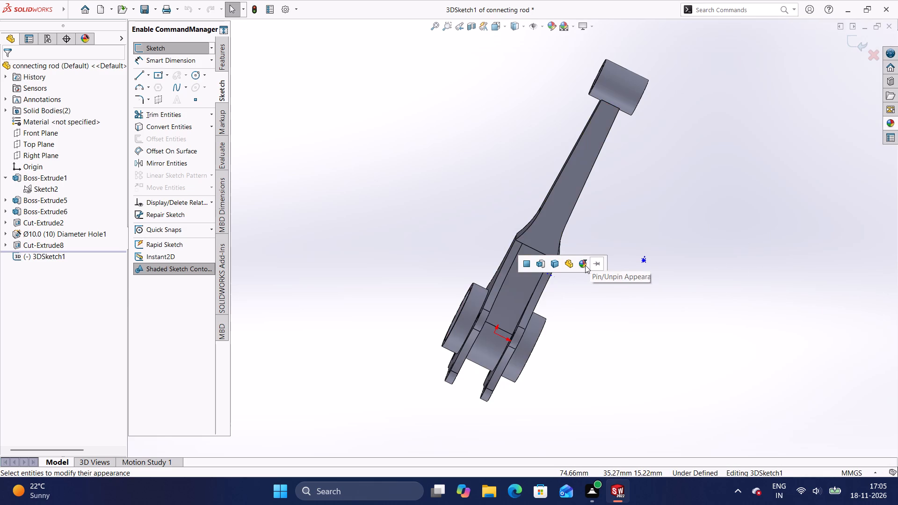
pyautogui.scroll(-1, 605, 324)
# Examine the bronze connecting rod from several sides, including the big end, shank and small end.
pyautogui.moveTo(604, 324); pyautogui.dragTo(486, 434, button='middle')
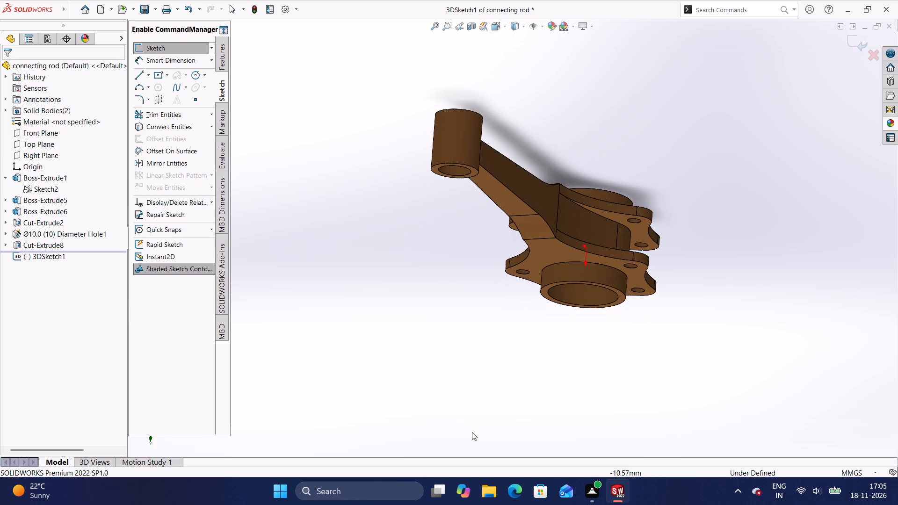
pyautogui.moveTo(447, 290); pyautogui.dragTo(621, 397, button='middle')
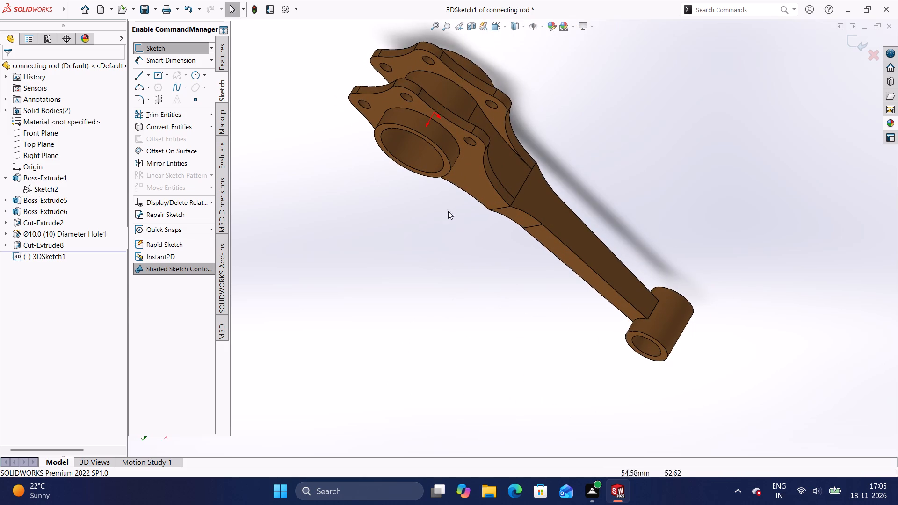
pyautogui.moveTo(442, 205); pyautogui.dragTo(395, 312, button='middle')
pyautogui.moveTo(426, 236); pyautogui.dragTo(405, 307, button='middle')
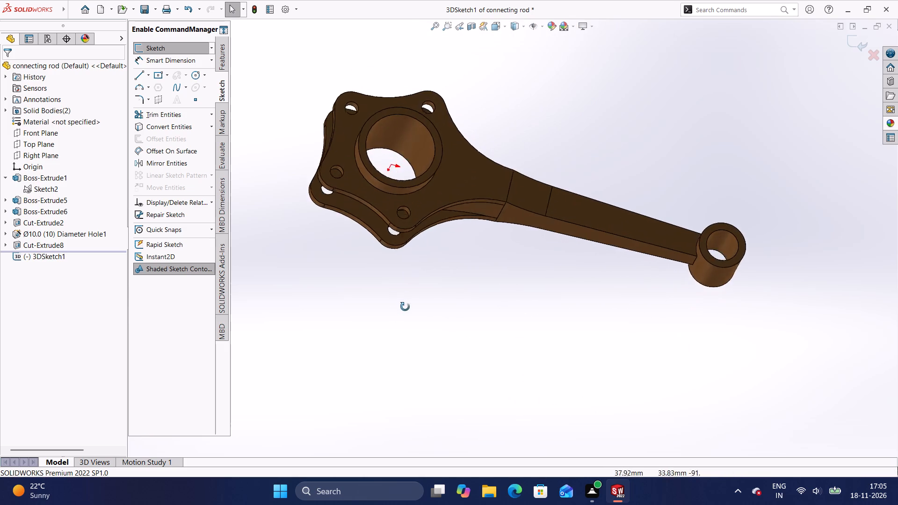
pyautogui.moveTo(405, 307); pyautogui.dragTo(405, 182, button='middle')
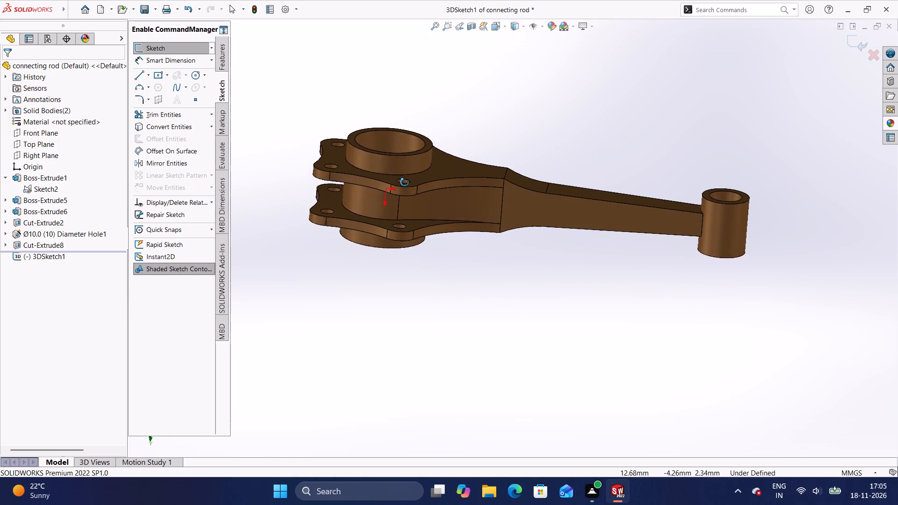
pyautogui.moveTo(405, 182); pyautogui.dragTo(406, 174, button='middle')
pyautogui.moveTo(422, 273); pyautogui.dragTo(417, 246, button='middle')
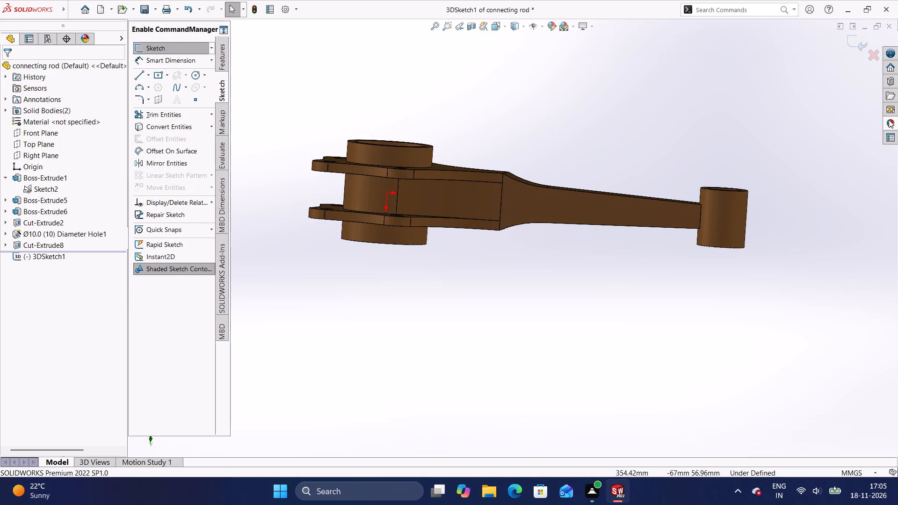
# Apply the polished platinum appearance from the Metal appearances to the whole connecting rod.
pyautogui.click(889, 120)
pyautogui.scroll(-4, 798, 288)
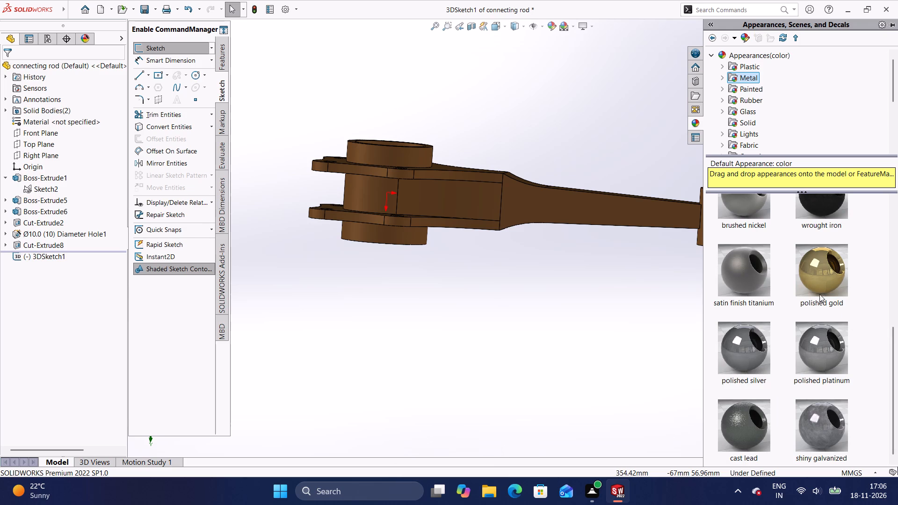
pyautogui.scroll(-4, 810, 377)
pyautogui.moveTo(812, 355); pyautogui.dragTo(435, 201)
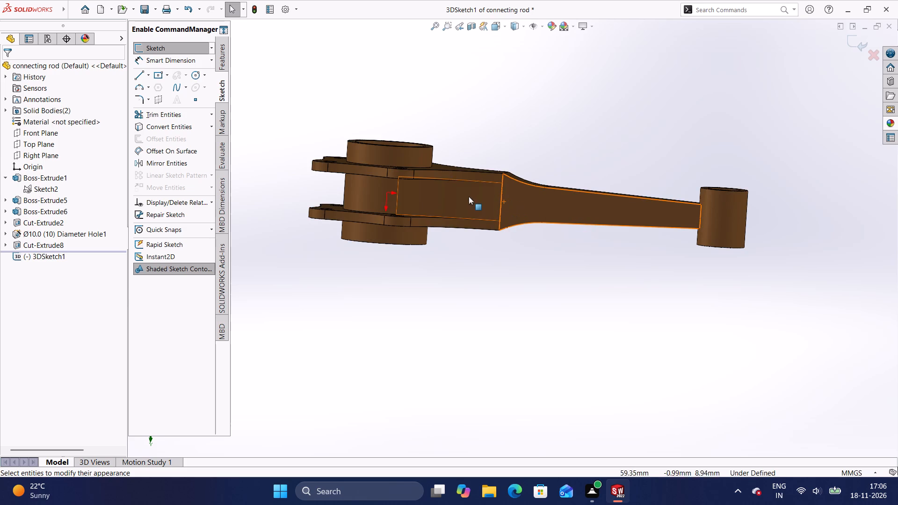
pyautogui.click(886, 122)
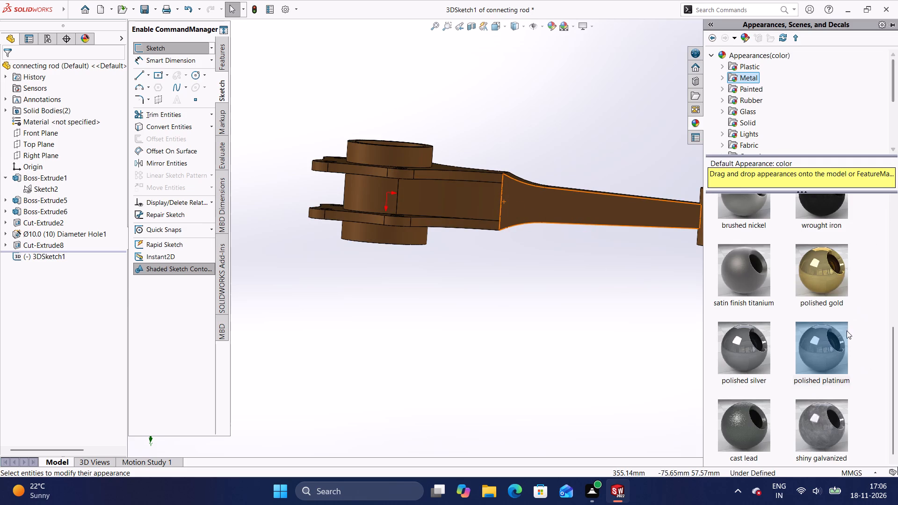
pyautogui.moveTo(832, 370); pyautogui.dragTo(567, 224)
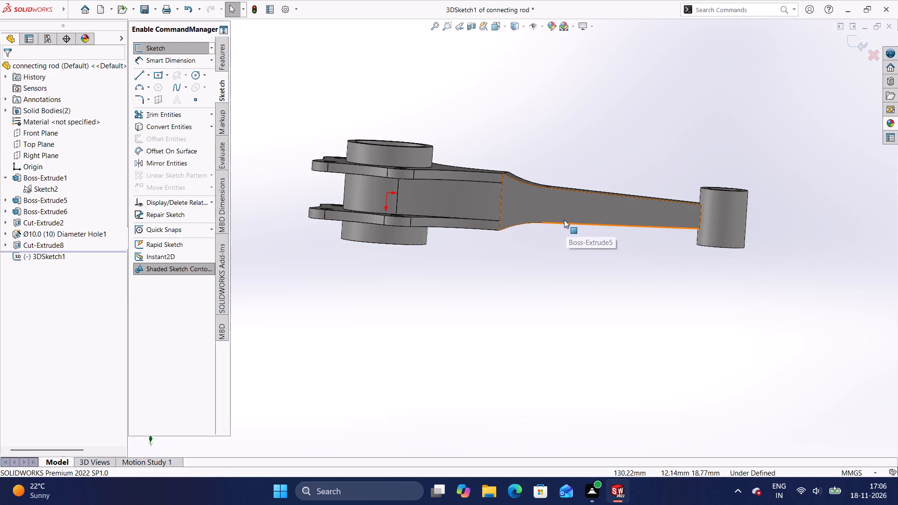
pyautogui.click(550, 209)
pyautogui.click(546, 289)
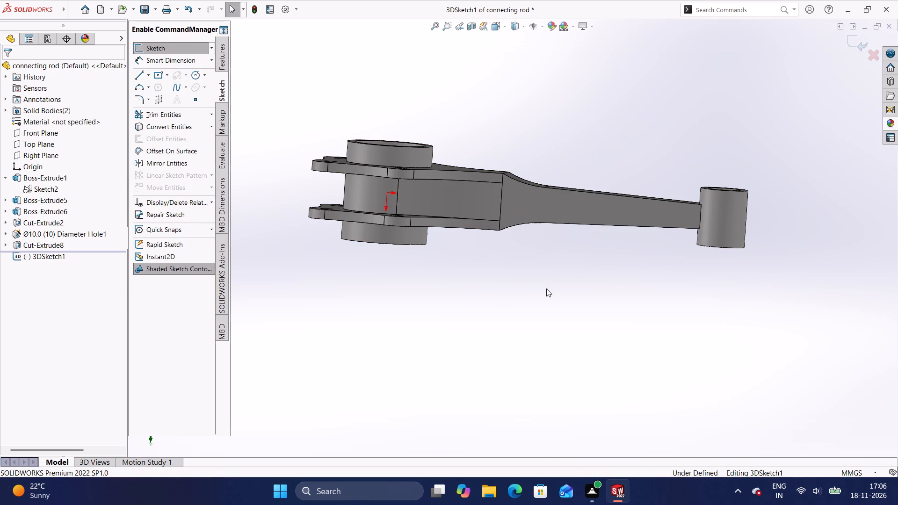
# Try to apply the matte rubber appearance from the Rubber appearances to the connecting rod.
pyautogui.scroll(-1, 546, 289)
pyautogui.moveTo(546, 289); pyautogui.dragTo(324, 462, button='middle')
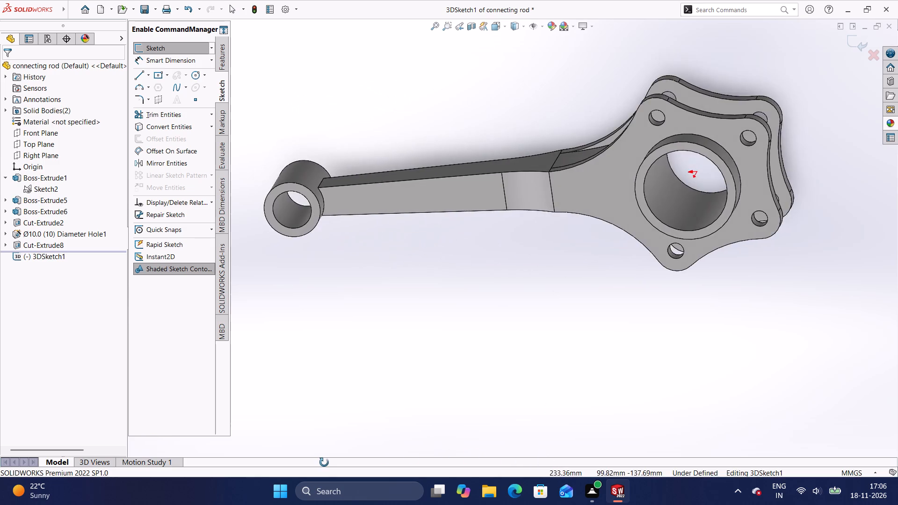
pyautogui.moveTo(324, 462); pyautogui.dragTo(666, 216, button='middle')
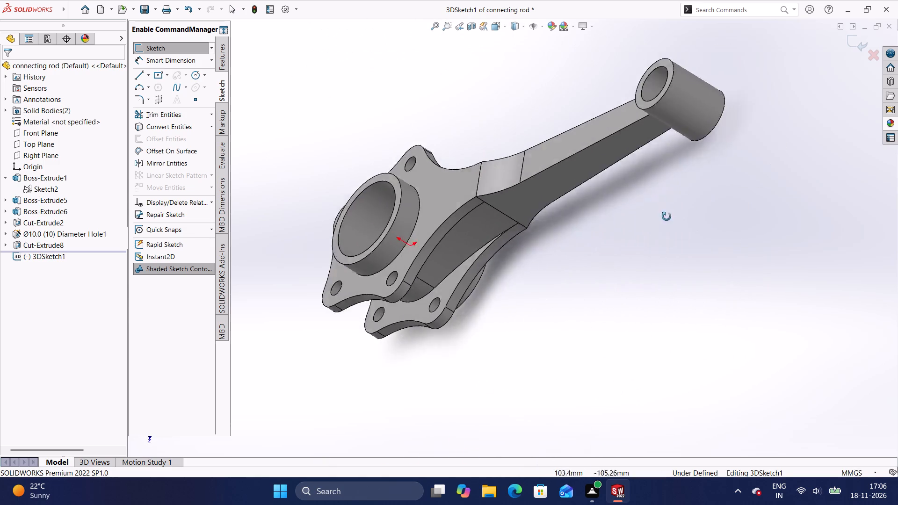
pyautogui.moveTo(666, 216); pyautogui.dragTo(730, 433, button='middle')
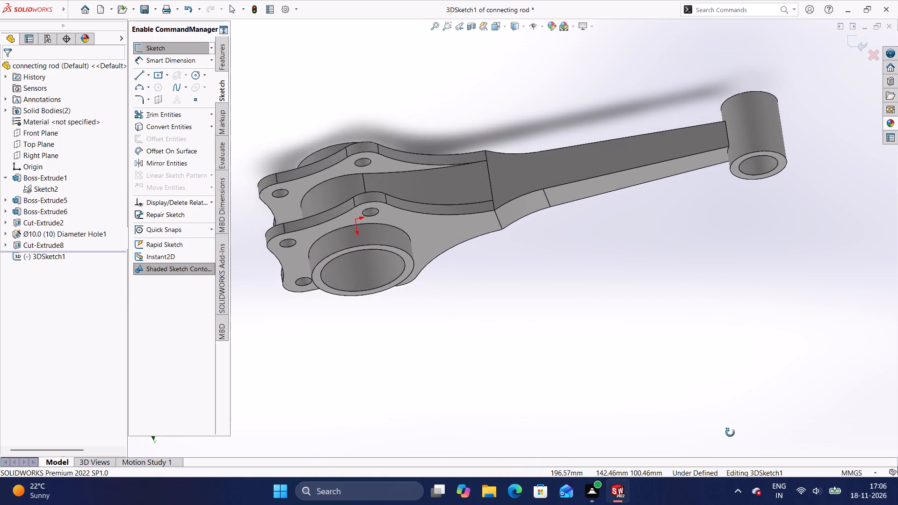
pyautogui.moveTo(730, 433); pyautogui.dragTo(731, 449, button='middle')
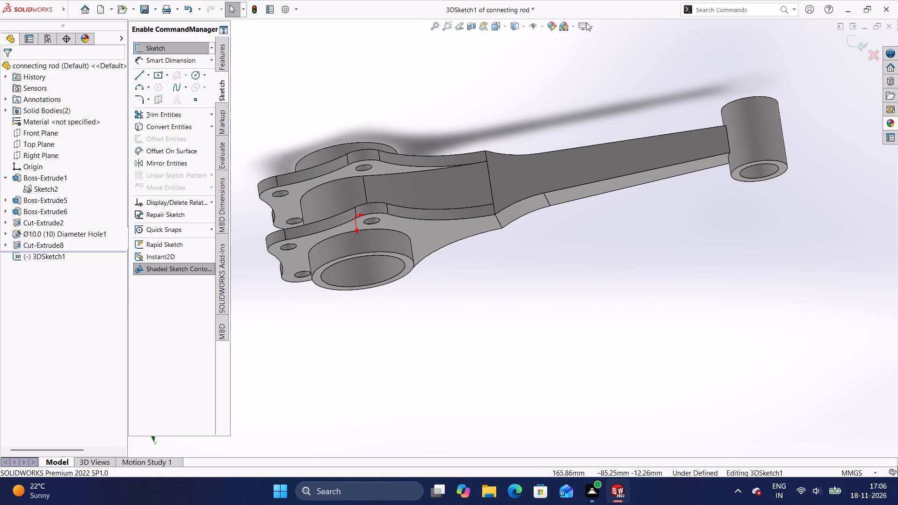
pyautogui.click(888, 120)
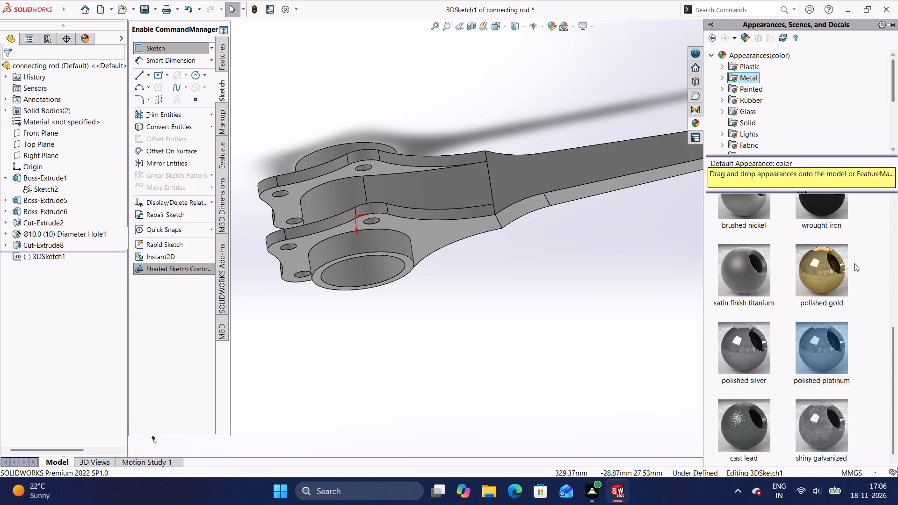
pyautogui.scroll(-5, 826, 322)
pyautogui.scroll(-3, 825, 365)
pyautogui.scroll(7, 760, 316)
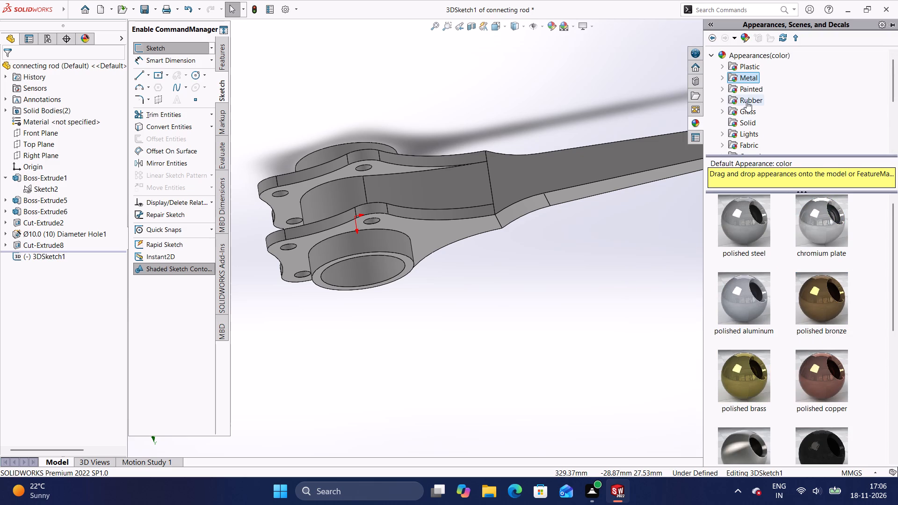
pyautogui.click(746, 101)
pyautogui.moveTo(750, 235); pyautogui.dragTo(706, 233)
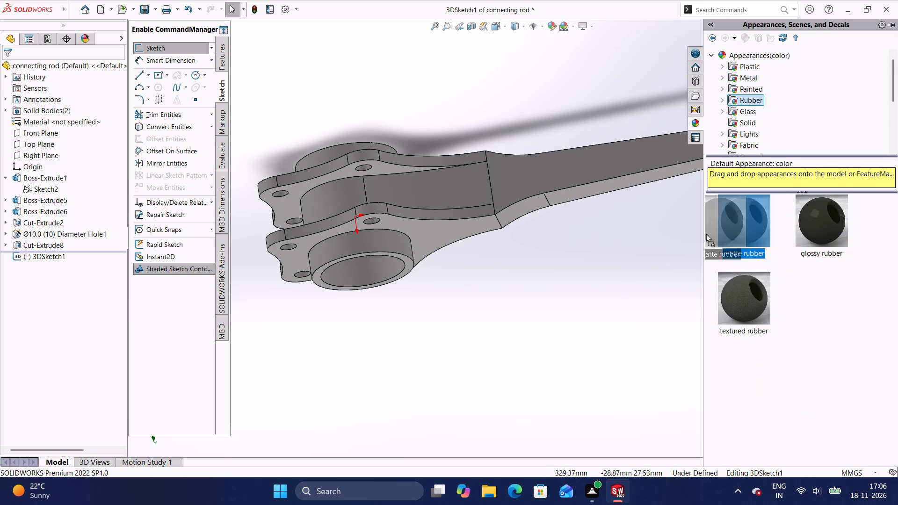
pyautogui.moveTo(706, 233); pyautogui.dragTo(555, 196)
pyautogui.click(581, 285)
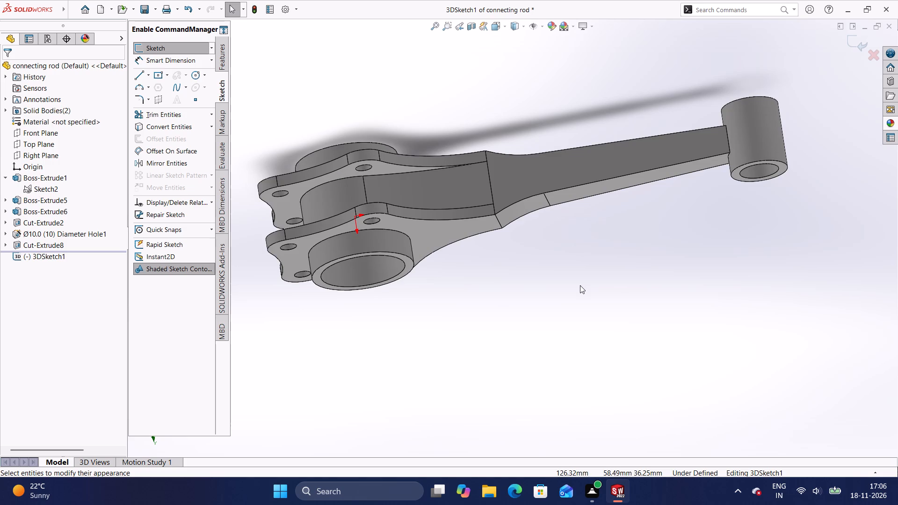
# Examine the grey connecting rod from several sides to judge its appearance.
pyautogui.moveTo(580, 285); pyautogui.dragTo(603, 310, button='middle')
pyautogui.scroll(-1, 580, 285)
pyautogui.moveTo(578, 296); pyautogui.dragTo(606, 144, button='middle')
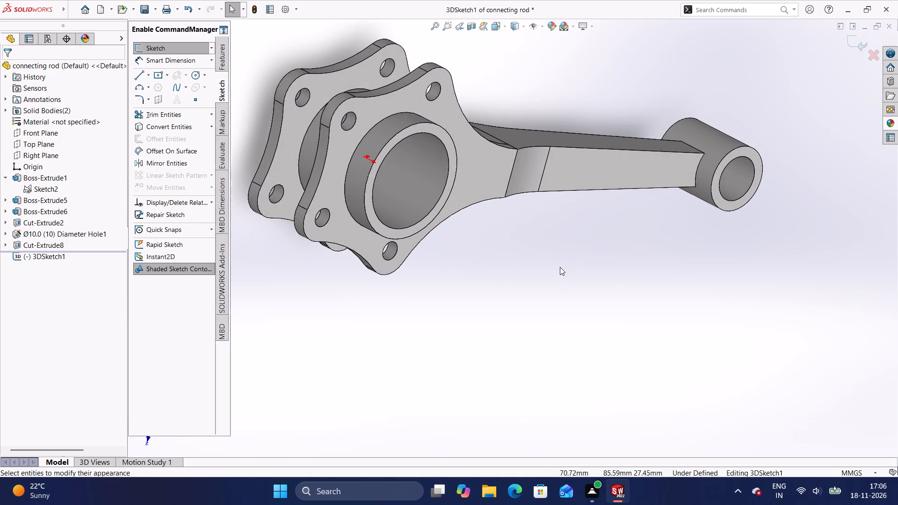
pyautogui.scroll(5, 560, 267)
pyautogui.moveTo(552, 269); pyautogui.dragTo(463, 367, button='middle')
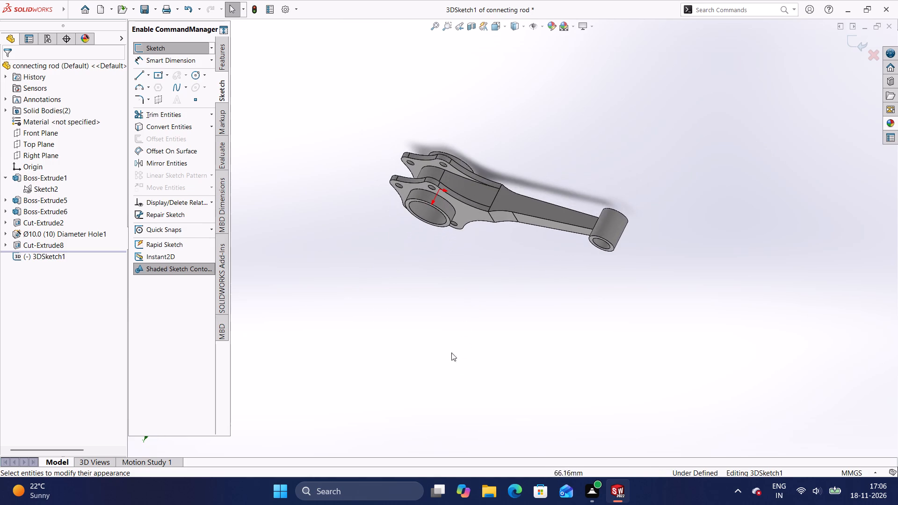
pyautogui.moveTo(431, 244); pyautogui.dragTo(434, 372, button='middle')
pyautogui.moveTo(415, 295); pyautogui.dragTo(421, 354, button='middle')
pyautogui.scroll(-1, 421, 354)
pyautogui.moveTo(435, 241); pyautogui.dragTo(439, 365, button='middle')
pyautogui.moveTo(479, 236); pyautogui.dragTo(479, 237, button='middle')
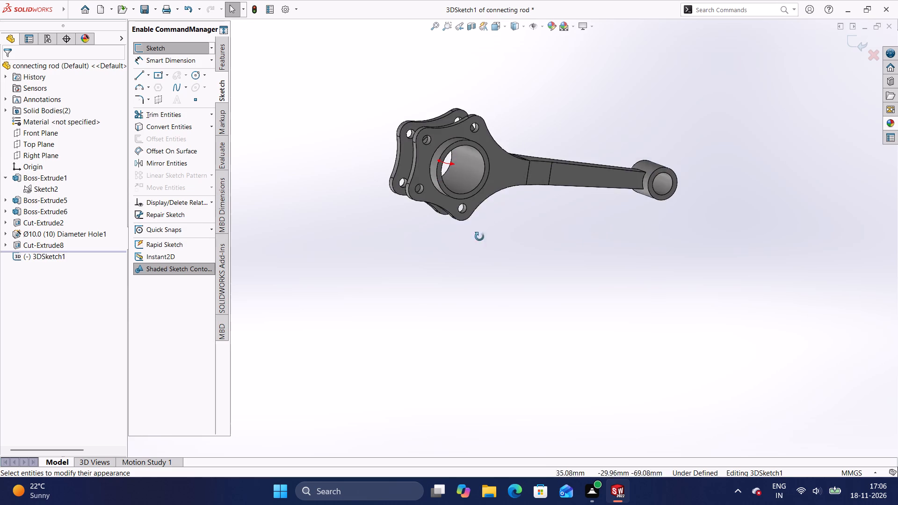
pyautogui.moveTo(479, 237); pyautogui.dragTo(443, 372, button='middle')
pyautogui.moveTo(647, 187); pyautogui.dragTo(678, 226, button='middle')
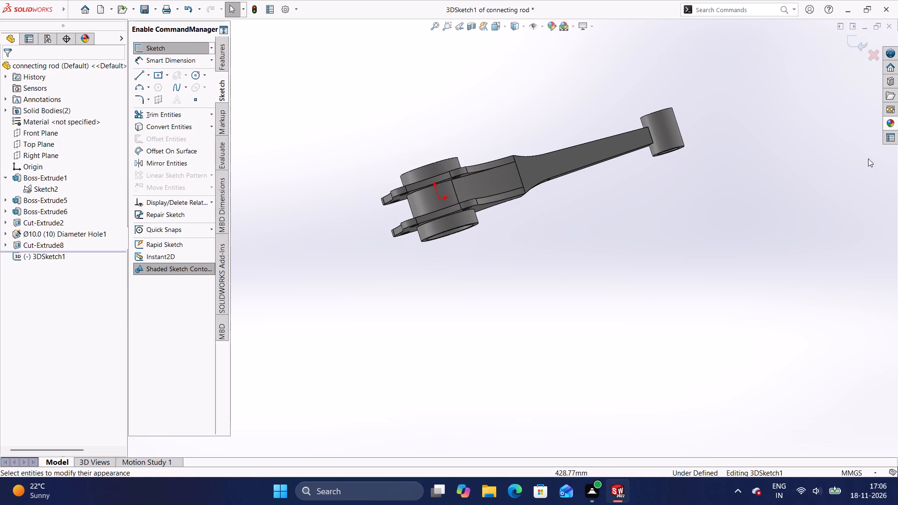
# Apply the large spark erosion plastic blue appearance from the Plastic appearances to the whole connecting rod.
pyautogui.click(890, 122)
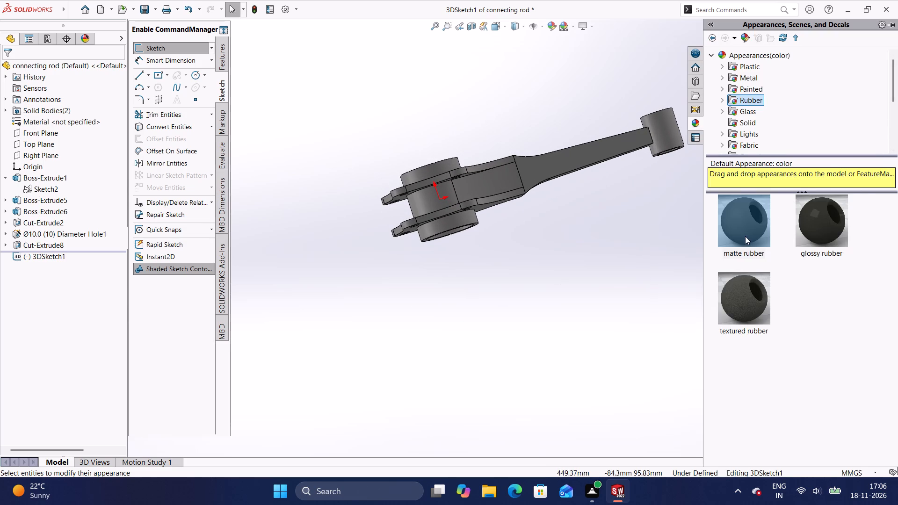
pyautogui.scroll(3, 755, 134)
pyautogui.scroll(-5, 755, 134)
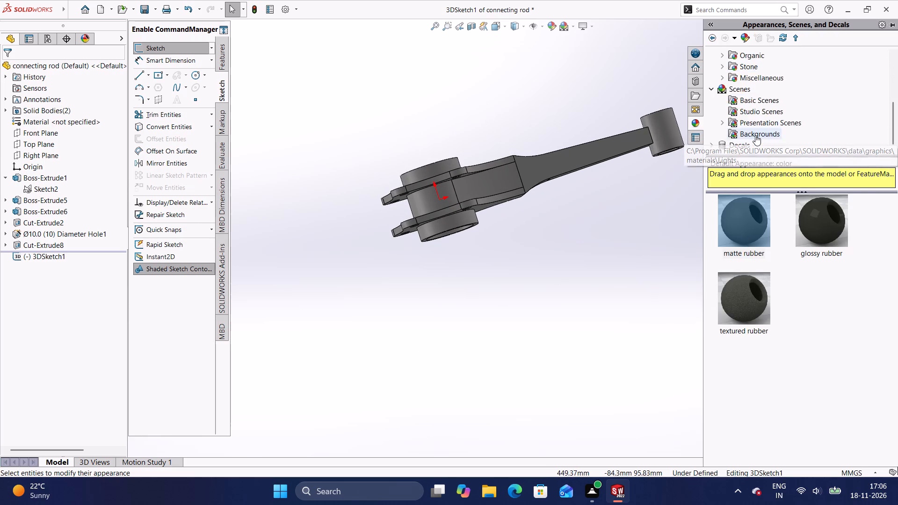
pyautogui.scroll(8, 755, 135)
pyautogui.click(739, 67)
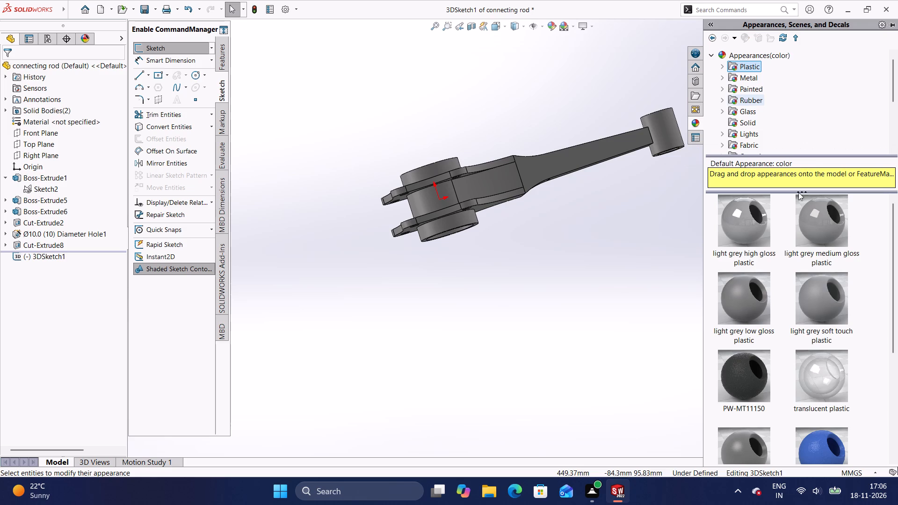
pyautogui.scroll(-2, 829, 393)
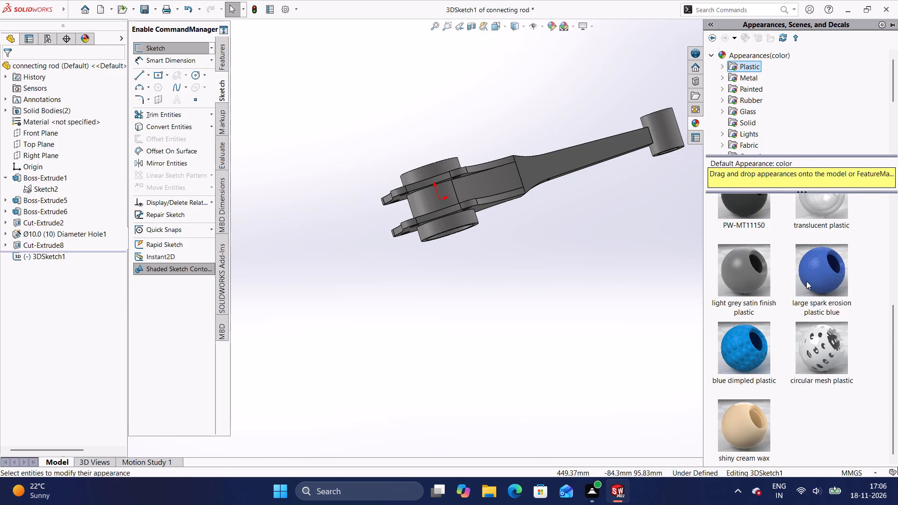
pyautogui.moveTo(806, 281); pyautogui.dragTo(516, 182)
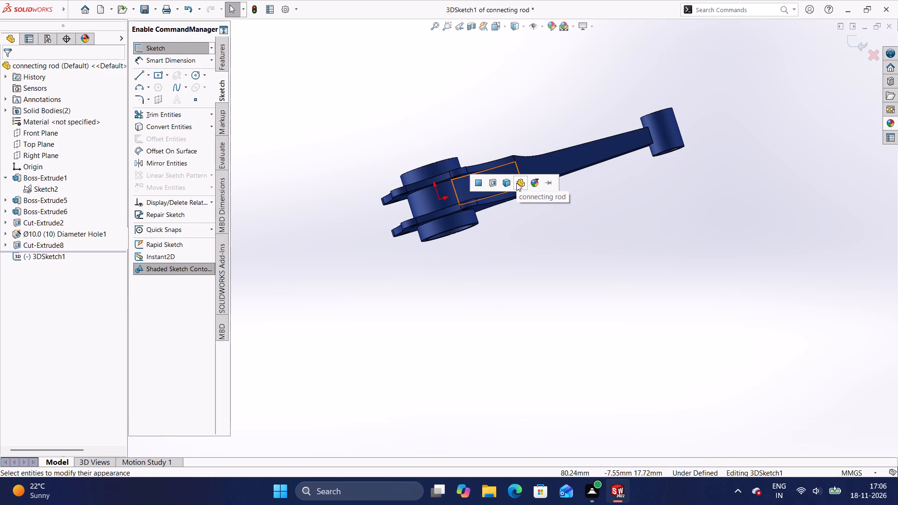
pyautogui.click(534, 185)
# Examine the blue connecting rod from all sides, including the big-end flanges, shank and small end.
pyautogui.scroll(-1, 522, 213)
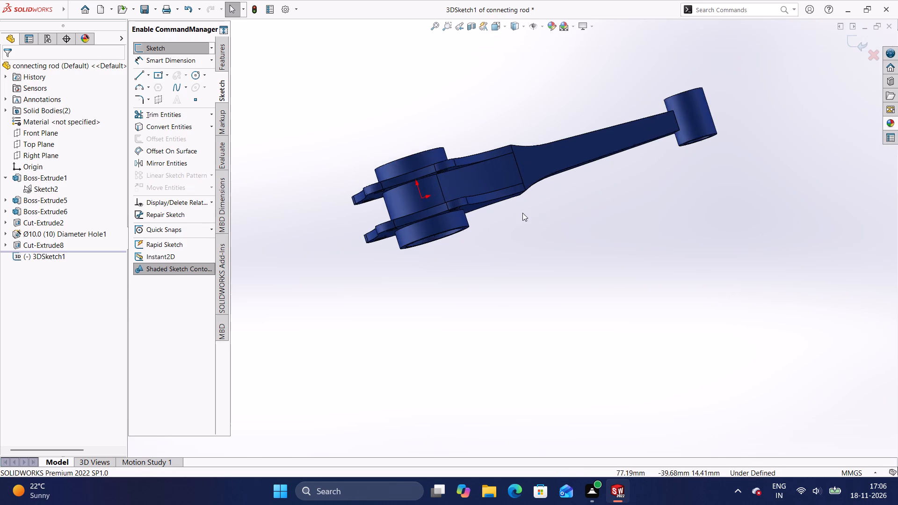
pyautogui.moveTo(522, 213); pyautogui.dragTo(579, 425, button='middle')
pyautogui.moveTo(562, 155); pyautogui.dragTo(636, 229, button='middle')
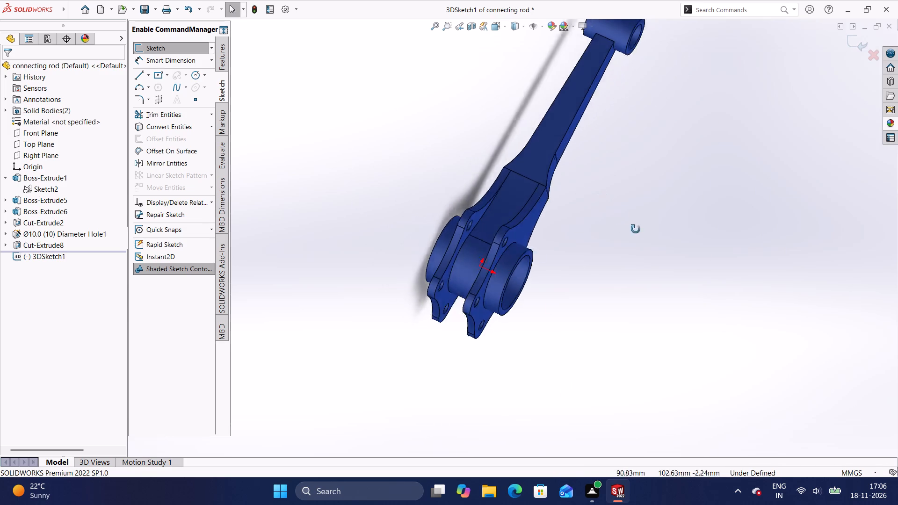
pyautogui.moveTo(636, 229); pyautogui.dragTo(897, 419, button='middle')
pyautogui.scroll(-1, 523, 164)
pyautogui.moveTo(527, 166); pyautogui.dragTo(566, 146, button='middle')
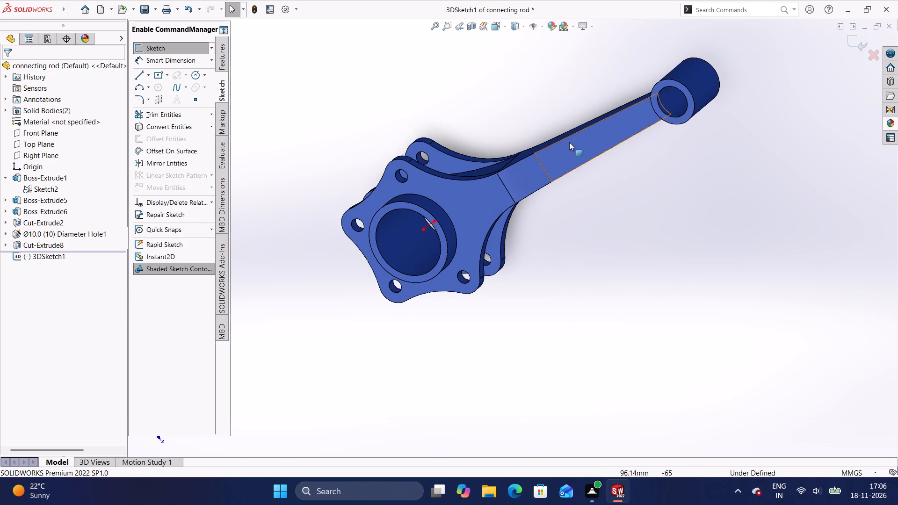
pyautogui.moveTo(362, 379); pyautogui.dragTo(329, 304, button='middle')
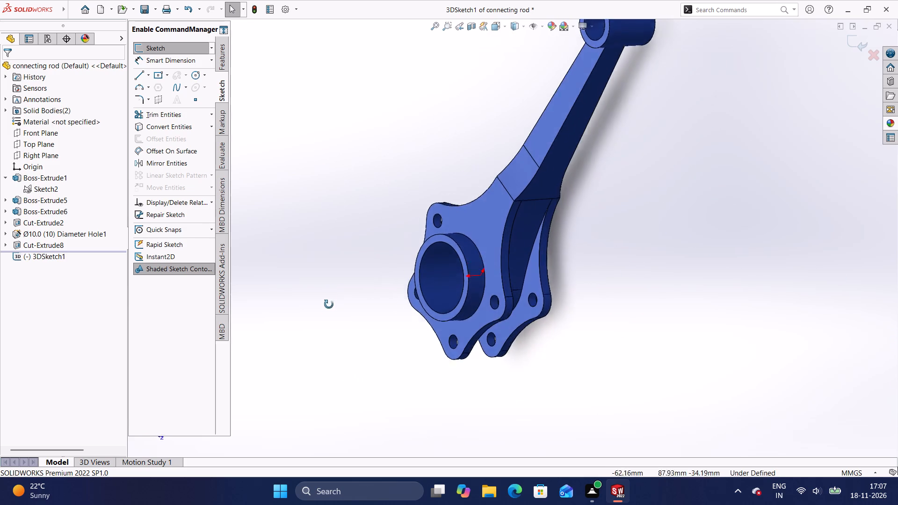
pyautogui.moveTo(329, 304); pyautogui.dragTo(668, 377, button='middle')
pyautogui.moveTo(559, 247); pyautogui.dragTo(579, 293, button='middle')
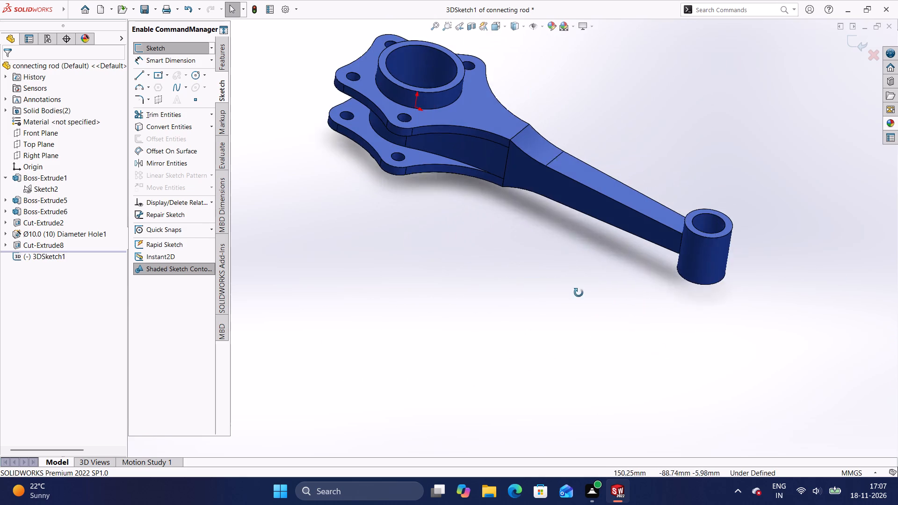
pyautogui.moveTo(579, 293); pyautogui.dragTo(579, 295, button='middle')
pyautogui.moveTo(471, 222); pyautogui.dragTo(480, 285, button='middle')
pyautogui.scroll(-1, 471, 223)
pyautogui.moveTo(439, 228); pyautogui.dragTo(448, 297, button='middle')
pyautogui.moveTo(439, 242); pyautogui.dragTo(441, 315, button='middle')
pyautogui.moveTo(435, 264); pyautogui.dragTo(443, 294, button='middle')
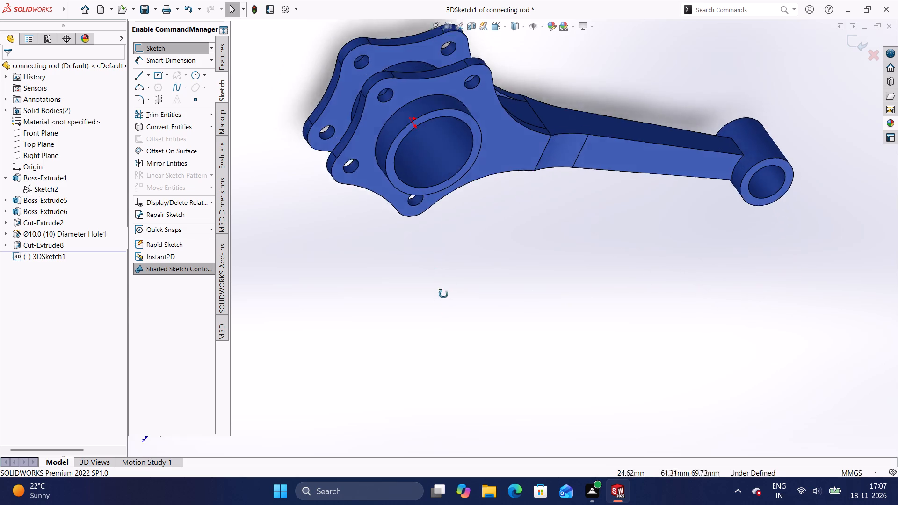
pyautogui.moveTo(443, 294); pyautogui.dragTo(449, 318, button='middle')
pyautogui.moveTo(618, 228); pyautogui.dragTo(634, 259, button='middle')
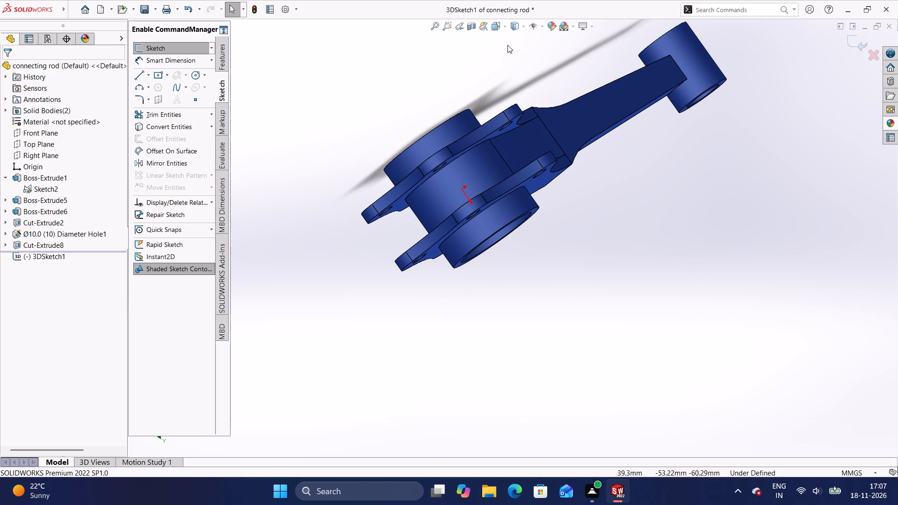
# Section the connecting rod along the Top Plane and examine the cut through the big end, shank and small end.
pyautogui.click(505, 28)
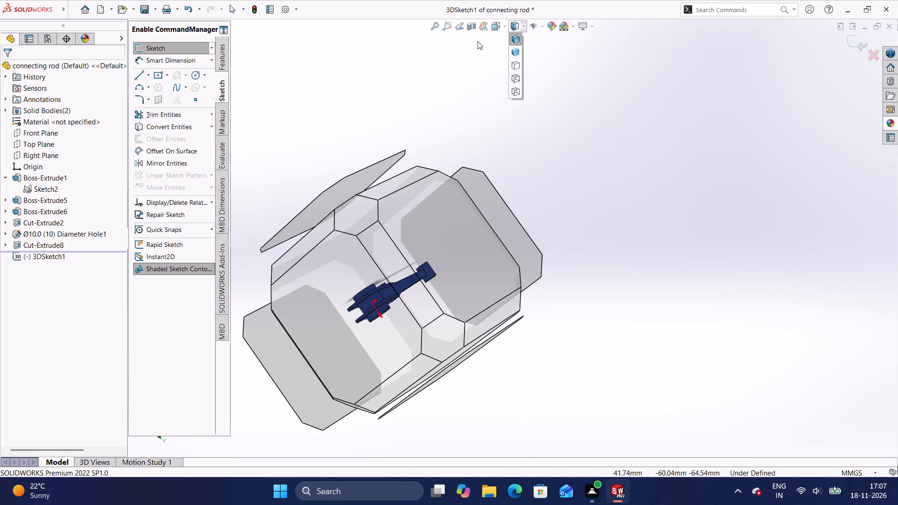
pyautogui.click(470, 27)
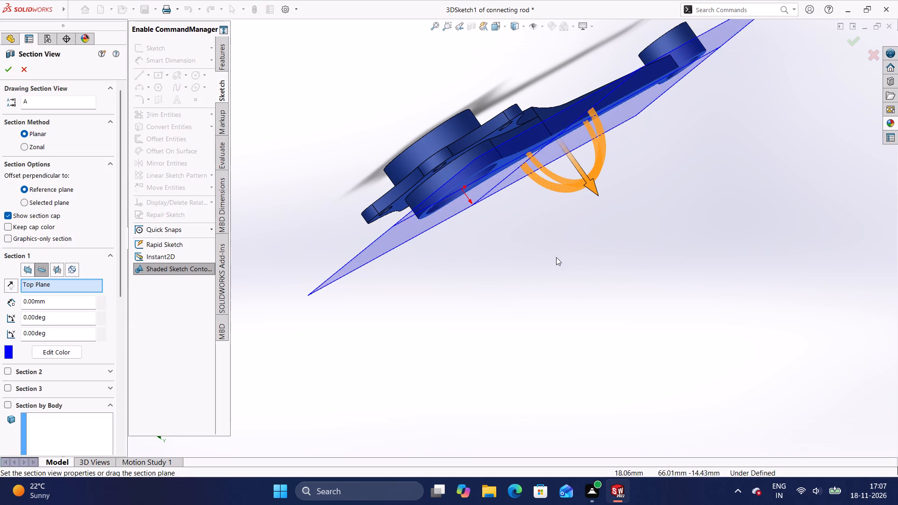
pyautogui.moveTo(555, 258); pyautogui.dragTo(485, 144, button='middle')
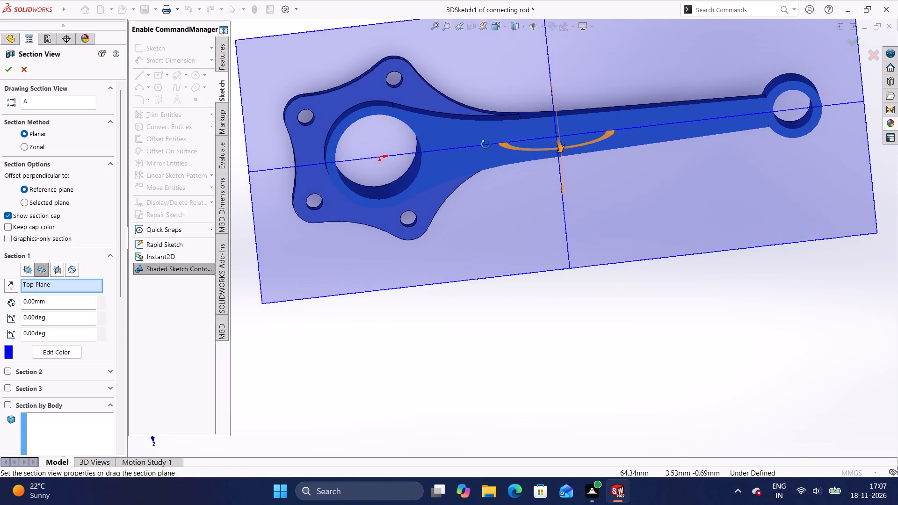
pyautogui.moveTo(485, 144); pyautogui.dragTo(674, 390, button='middle')
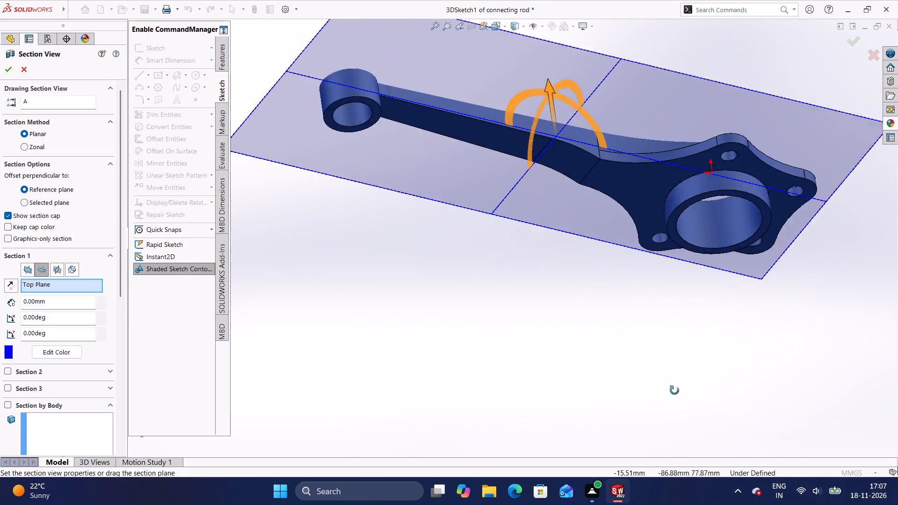
pyautogui.moveTo(674, 390); pyautogui.dragTo(645, 468, button='middle')
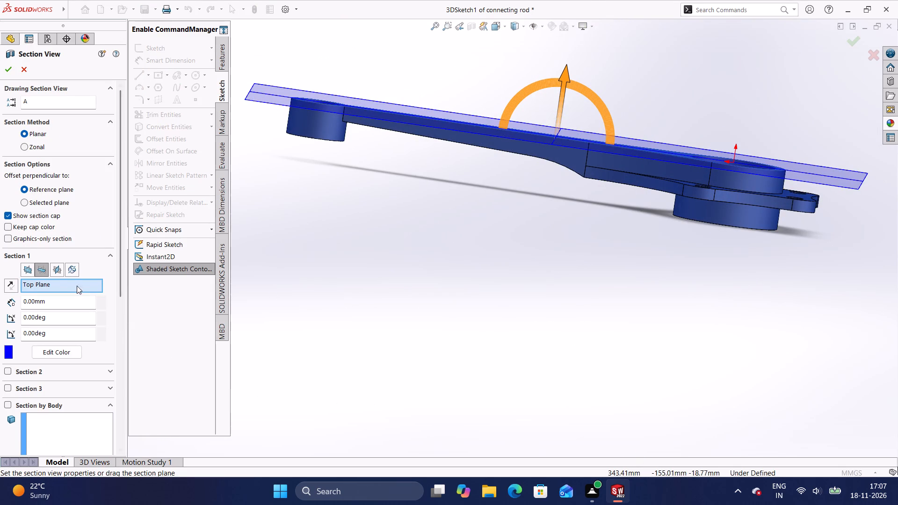
# Switch the section to the Right Plane and examine the cut through the big-end bore and flanges.
pyautogui.click(57, 270)
pyautogui.moveTo(480, 176); pyautogui.dragTo(478, 287, button='middle')
pyautogui.scroll(-1, 482, 231)
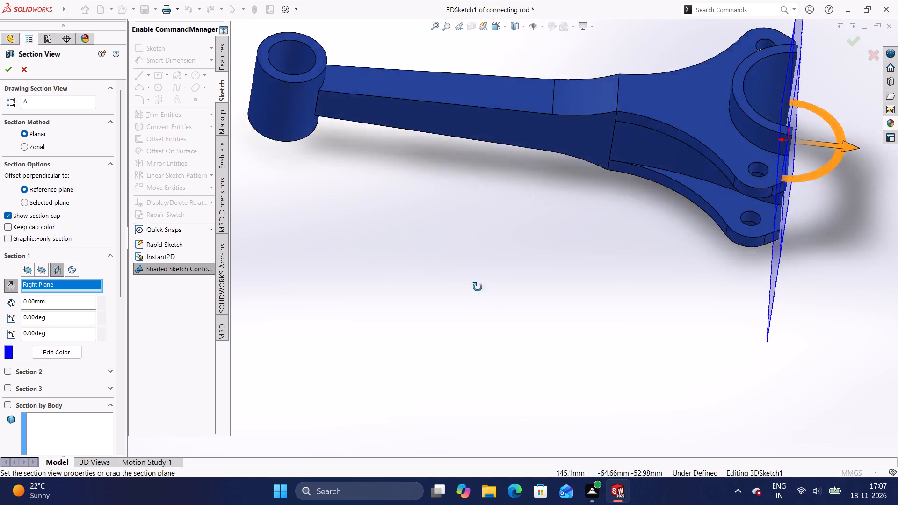
pyautogui.moveTo(478, 287); pyautogui.dragTo(475, 335, button='middle')
pyautogui.scroll(1, 474, 335)
pyautogui.moveTo(655, 277); pyautogui.dragTo(535, 332, button='middle')
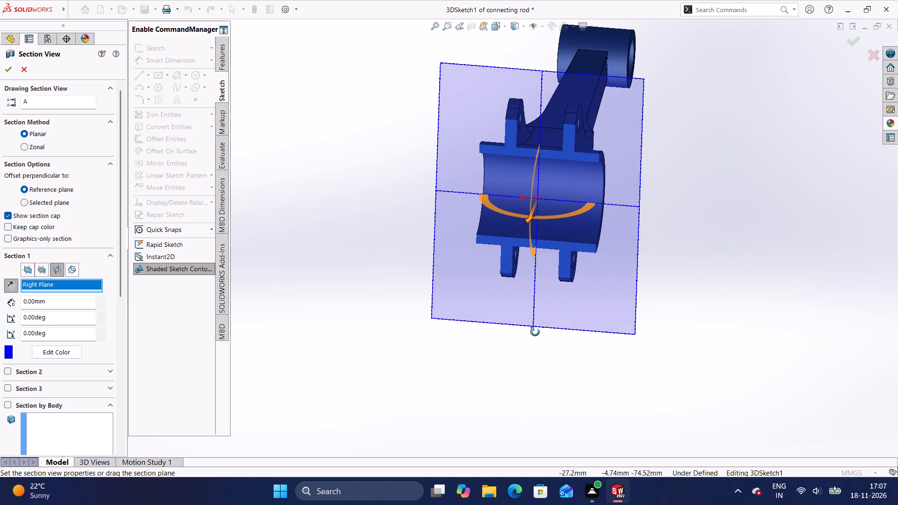
pyautogui.moveTo(535, 332); pyautogui.dragTo(530, 289, button='middle')
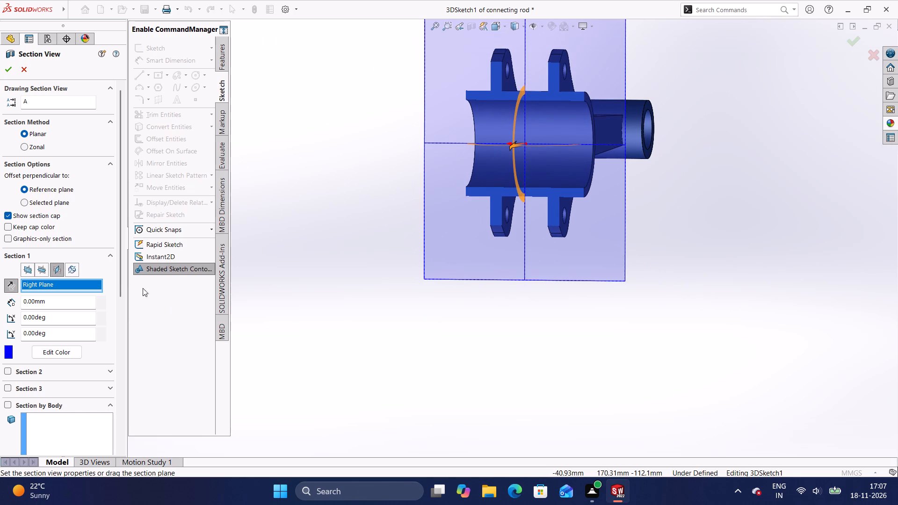
# Switch the section to the Front Plane and examine the cut through the big end and the shank.
pyautogui.click(75, 267)
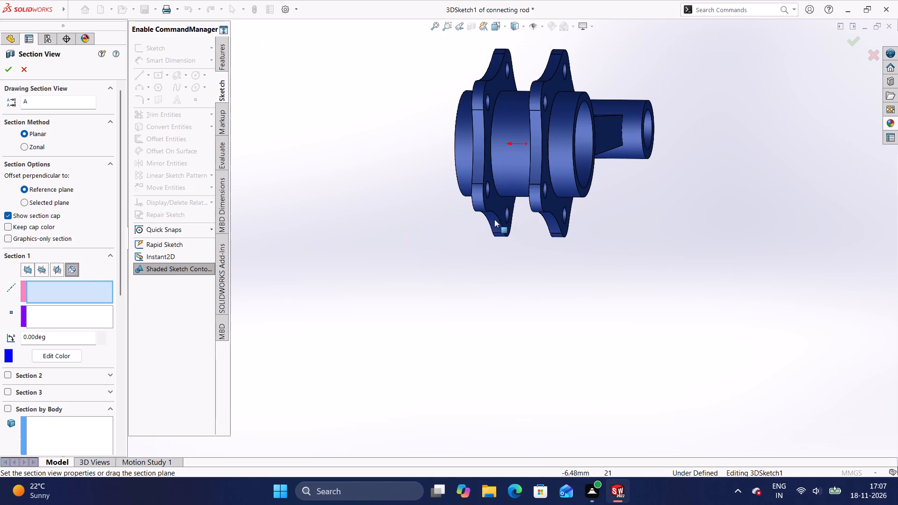
pyautogui.scroll(-1, 495, 218)
pyautogui.moveTo(495, 218); pyautogui.dragTo(398, 380, button='middle')
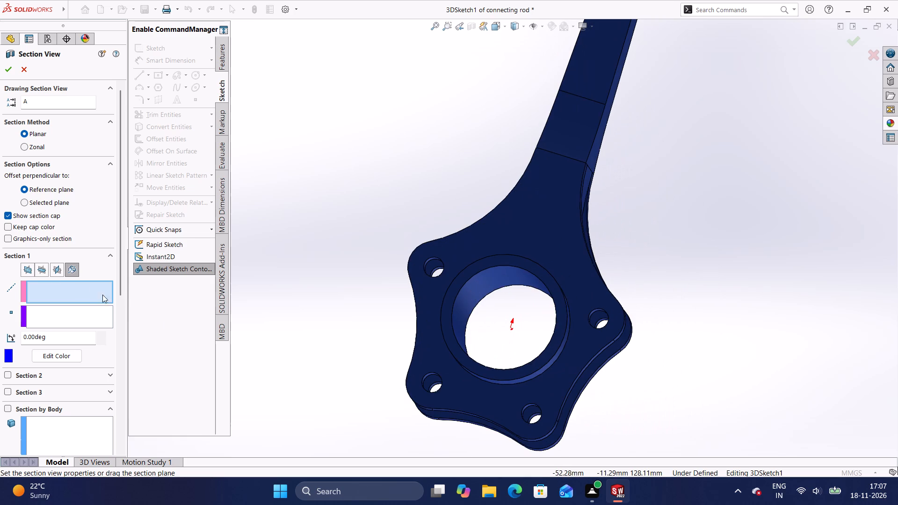
pyautogui.click(34, 267)
pyautogui.moveTo(473, 373); pyautogui.dragTo(421, 354, button='middle')
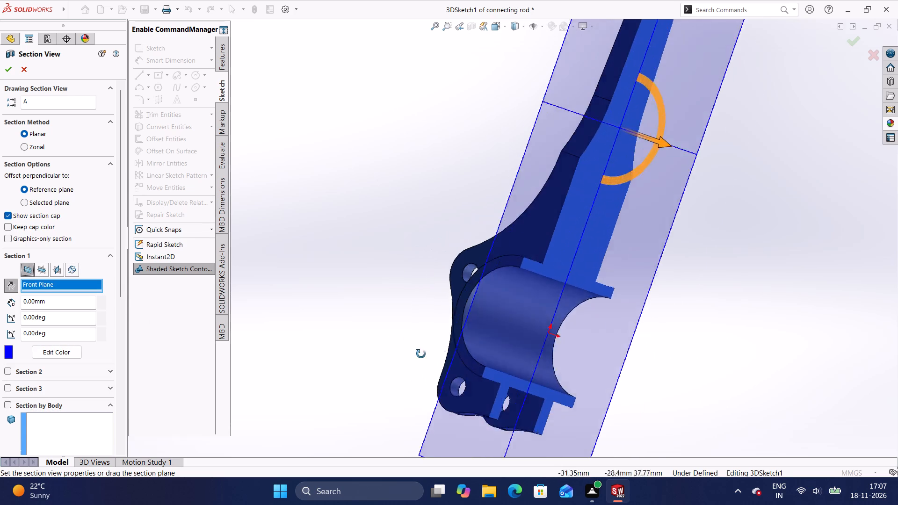
pyautogui.moveTo(421, 354); pyautogui.dragTo(367, 325, button='middle')
pyautogui.moveTo(569, 364); pyautogui.dragTo(570, 383, button='middle')
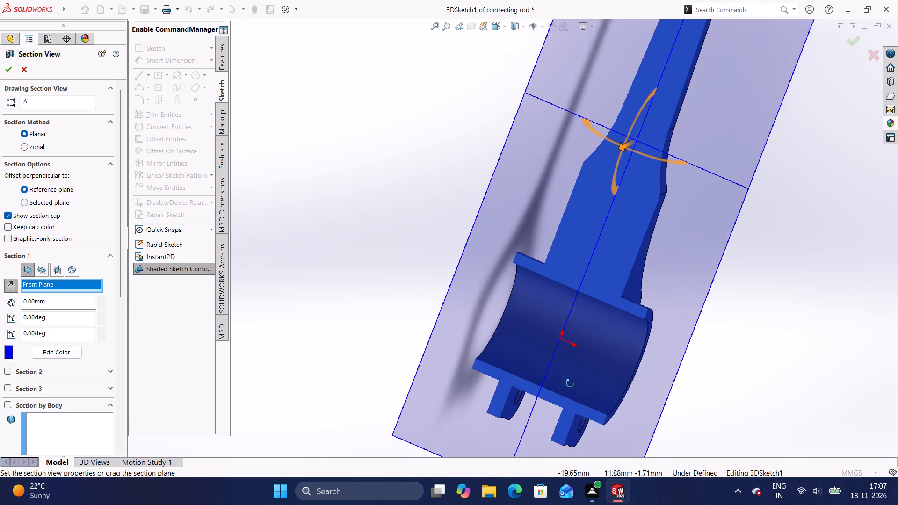
pyautogui.moveTo(570, 383); pyautogui.dragTo(573, 379, button='middle')
pyautogui.scroll(-2, 590, 360)
pyautogui.scroll(6, 590, 359)
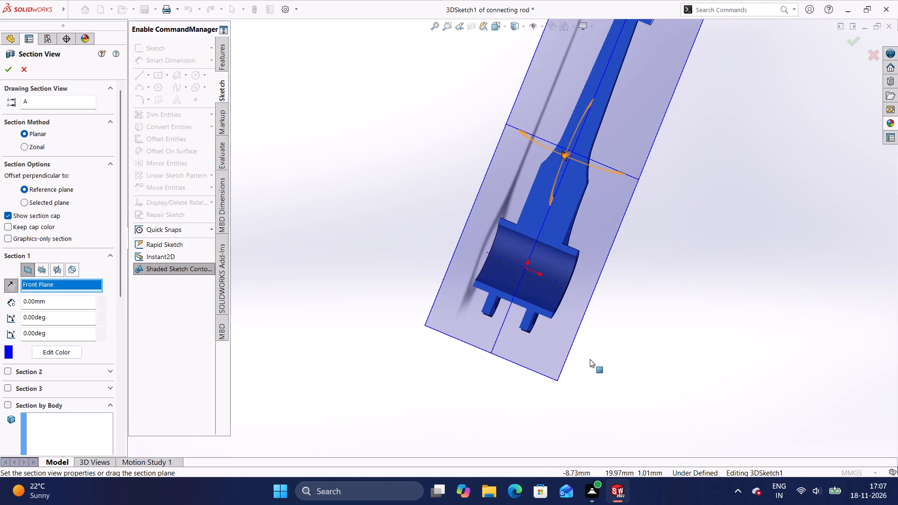
pyautogui.scroll(2, 590, 359)
# Examine the whole Front Plane section from several sides, and close the section view without keeping it.
pyautogui.moveTo(538, 196); pyautogui.dragTo(604, 318, button='middle')
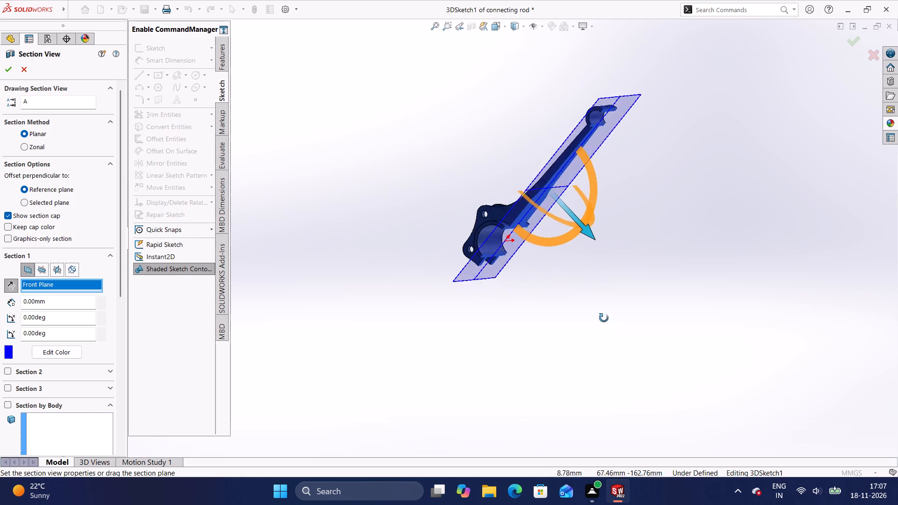
pyautogui.moveTo(604, 318); pyautogui.dragTo(702, 326, button='middle')
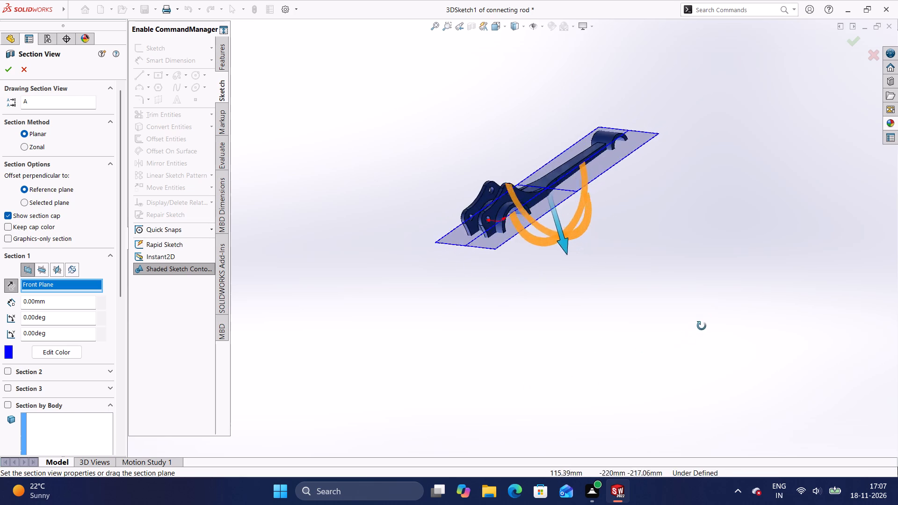
pyautogui.moveTo(702, 326); pyautogui.dragTo(659, 404, button='middle')
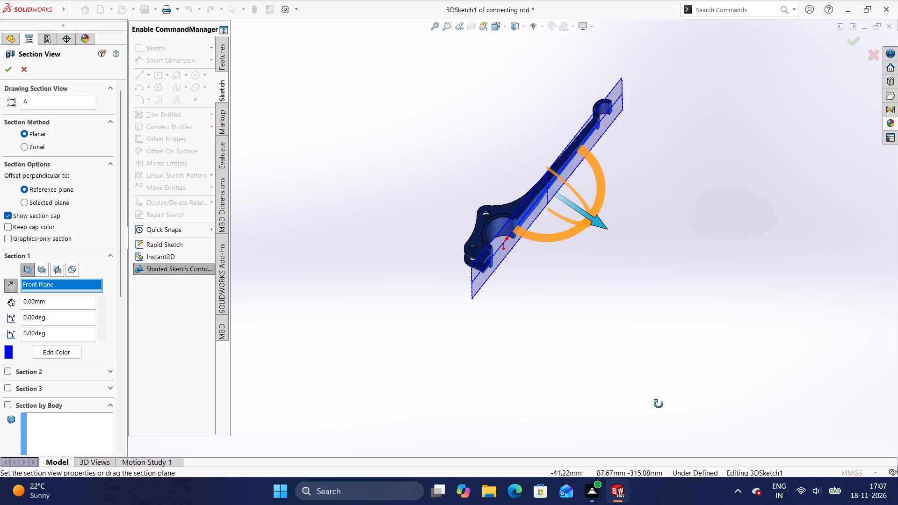
pyautogui.moveTo(659, 404); pyautogui.dragTo(600, 262, button='middle')
pyautogui.moveTo(596, 261); pyautogui.dragTo(589, 261, button='middle')
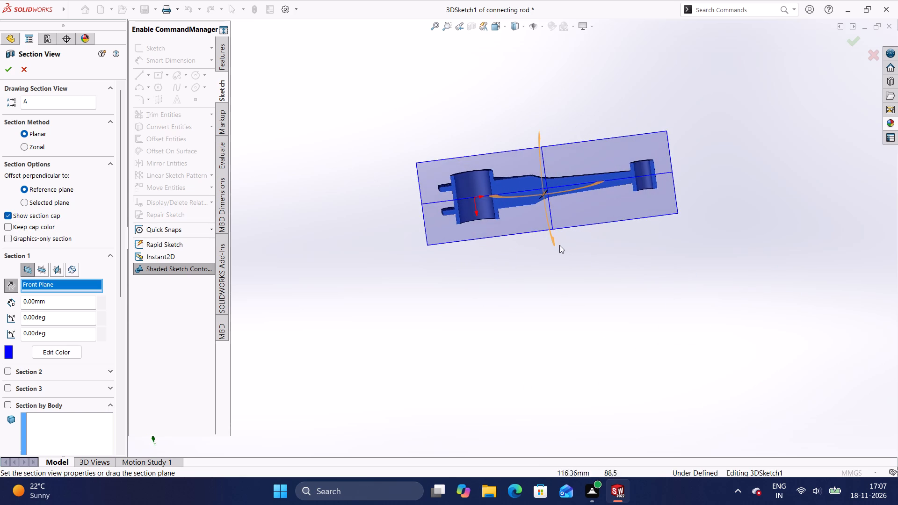
pyautogui.moveTo(558, 242); pyautogui.dragTo(581, 405, button='middle')
pyautogui.moveTo(566, 243); pyautogui.dragTo(590, 331, button='middle')
pyautogui.moveTo(567, 255); pyautogui.dragTo(584, 308, button='middle')
pyautogui.click(39, 270)
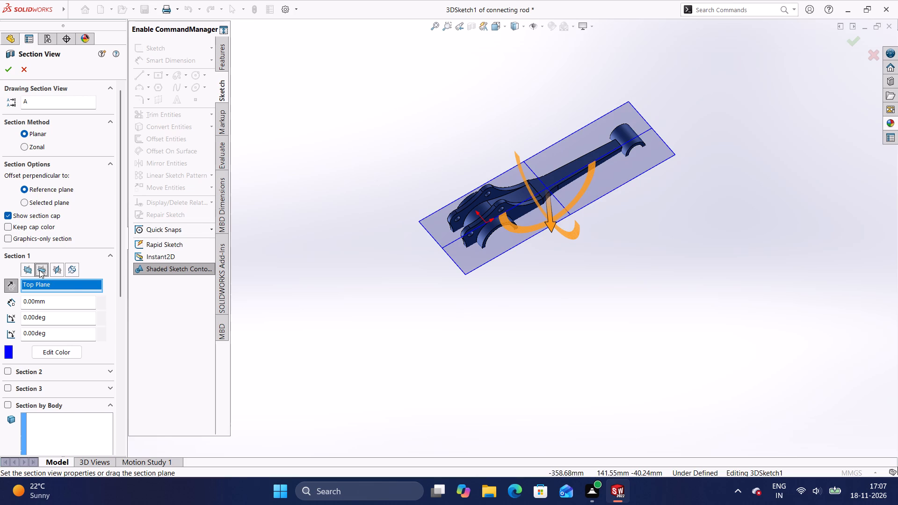
pyautogui.click(70, 271)
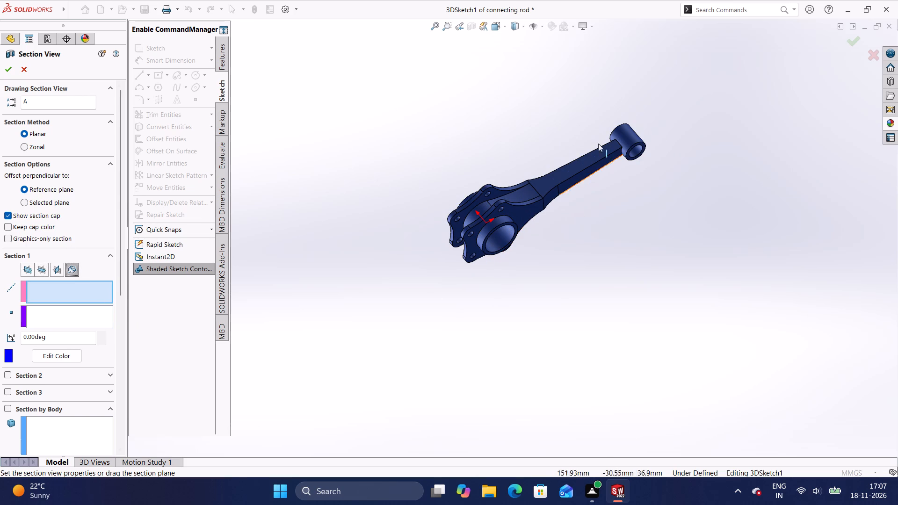
pyautogui.moveTo(610, 110); pyautogui.dragTo(637, 236)
pyautogui.press('Escape')
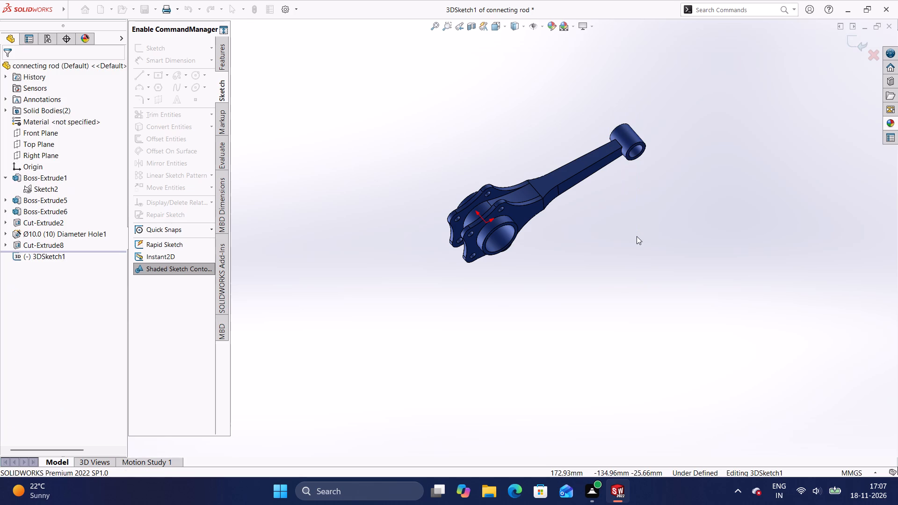
# Examine the whole unsectioned blue connecting rod from the flange face, the side and the small end.
pyautogui.moveTo(607, 205); pyautogui.dragTo(697, 376, button='middle')
pyautogui.scroll(-1, 607, 205)
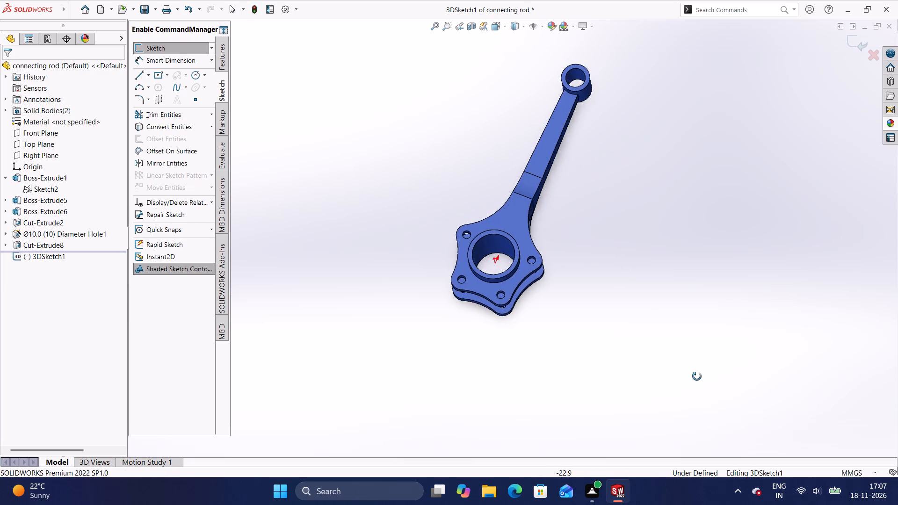
pyautogui.moveTo(697, 376); pyautogui.dragTo(501, 467, button='middle')
pyautogui.moveTo(463, 231); pyautogui.dragTo(435, 415, button='middle')
pyautogui.moveTo(510, 249); pyautogui.dragTo(509, 301, button='middle')
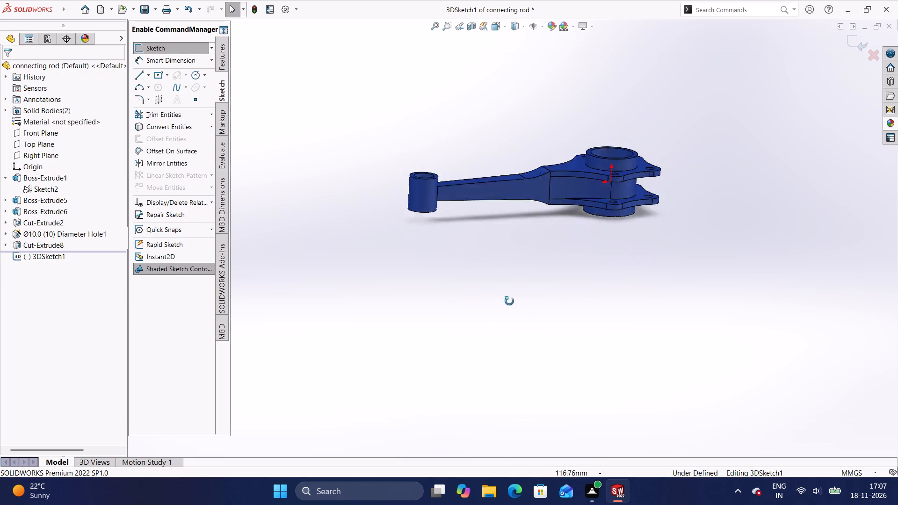
pyautogui.moveTo(509, 301); pyautogui.dragTo(507, 338, button='middle')
pyautogui.moveTo(556, 233); pyautogui.dragTo(556, 308, button='middle')
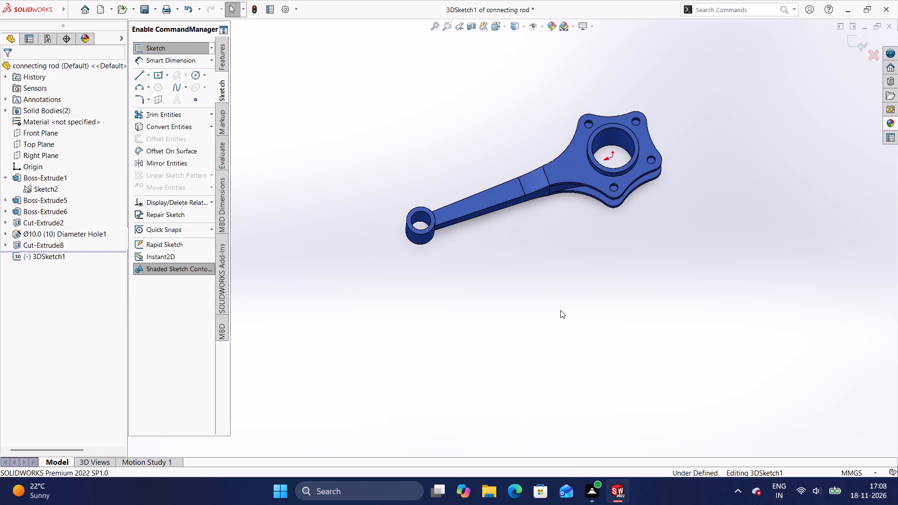
# Apply the candy apple red appearance from the Painted Car appearances to the whole connecting rod.
pyautogui.click(896, 118)
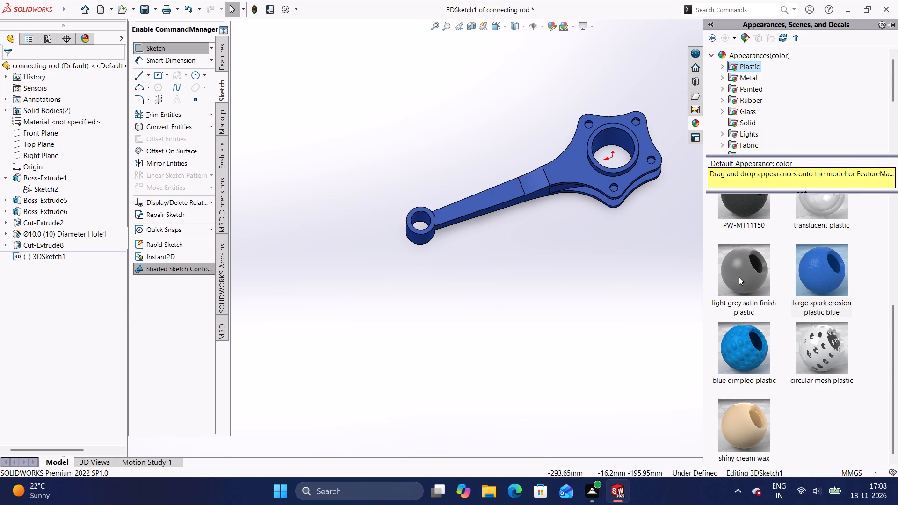
pyautogui.scroll(6, 738, 265)
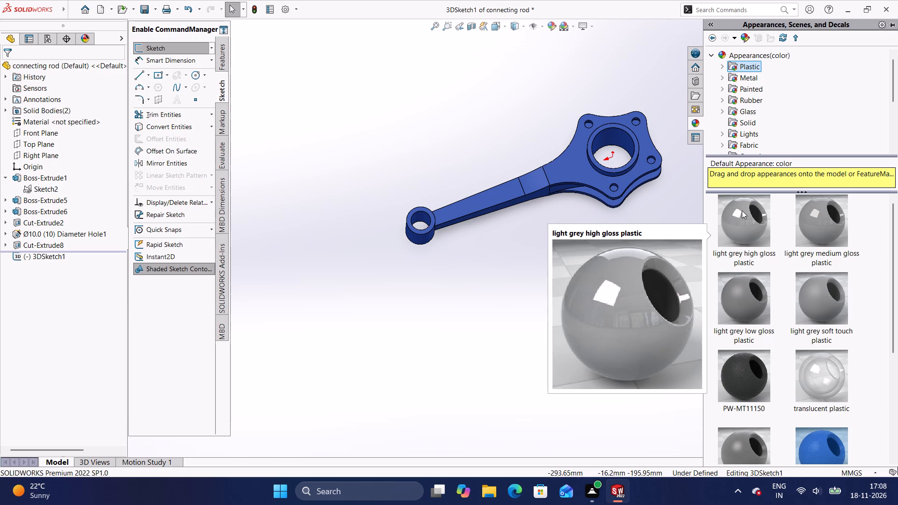
pyautogui.click(746, 79)
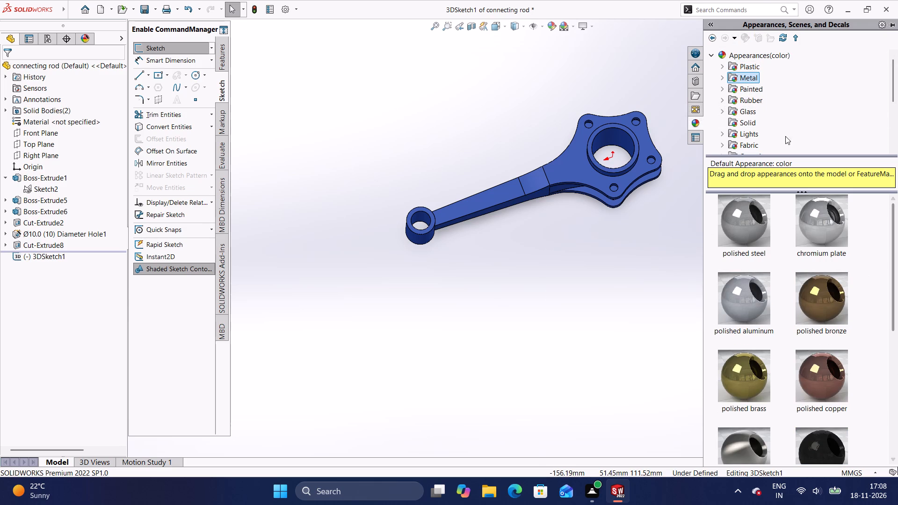
pyautogui.click(760, 90)
pyautogui.moveTo(741, 214); pyautogui.dragTo(603, 173)
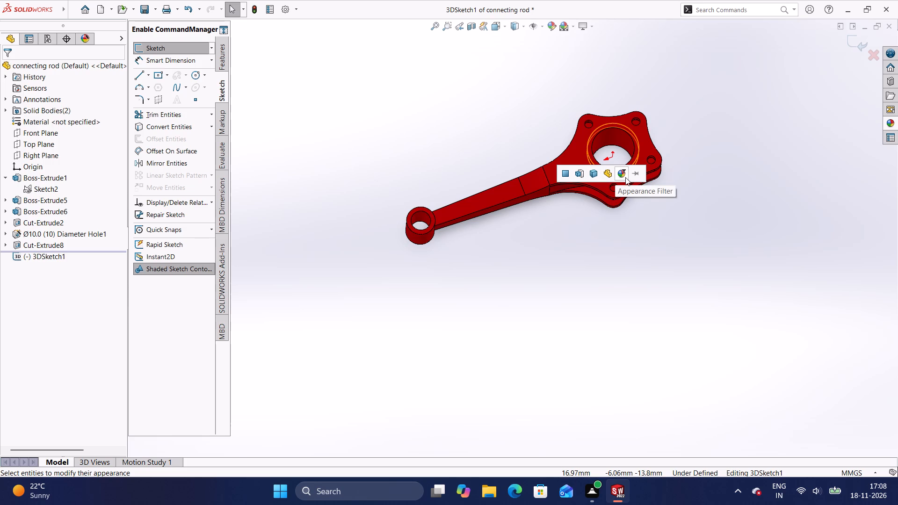
pyautogui.click(622, 173)
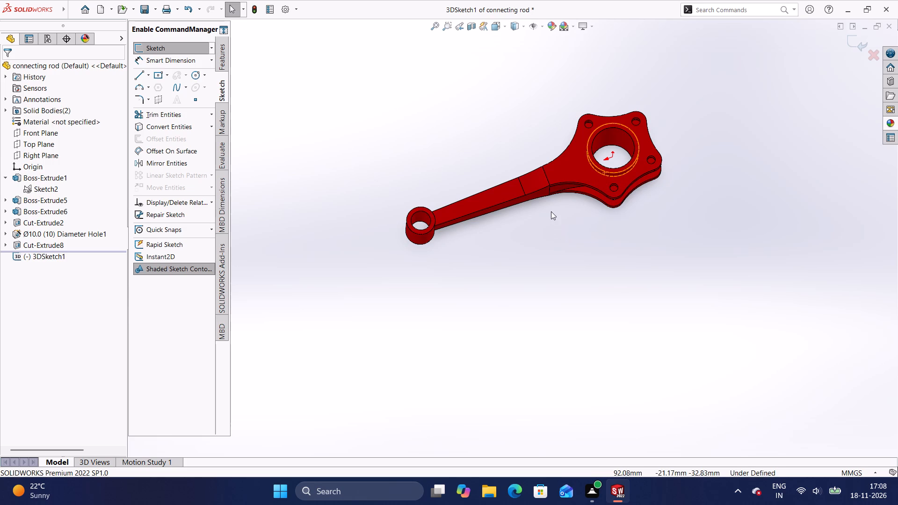
# Change the main colour of the connecting rod's candy apple red appearance to blue, with RGB values 39, 47 and 255.
pyautogui.moveTo(551, 211); pyautogui.dragTo(806, 251, button='middle')
pyautogui.scroll(-1, 810, 259)
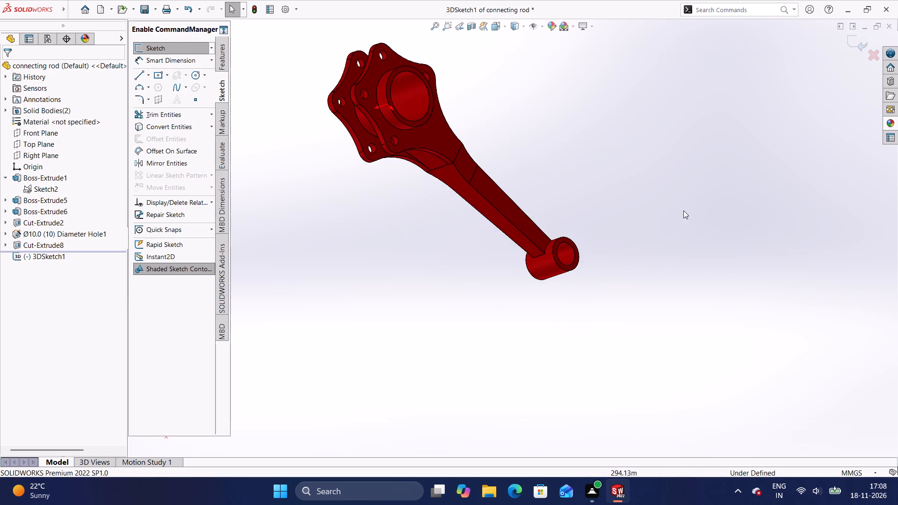
pyautogui.moveTo(538, 138); pyautogui.dragTo(507, 402, button='middle')
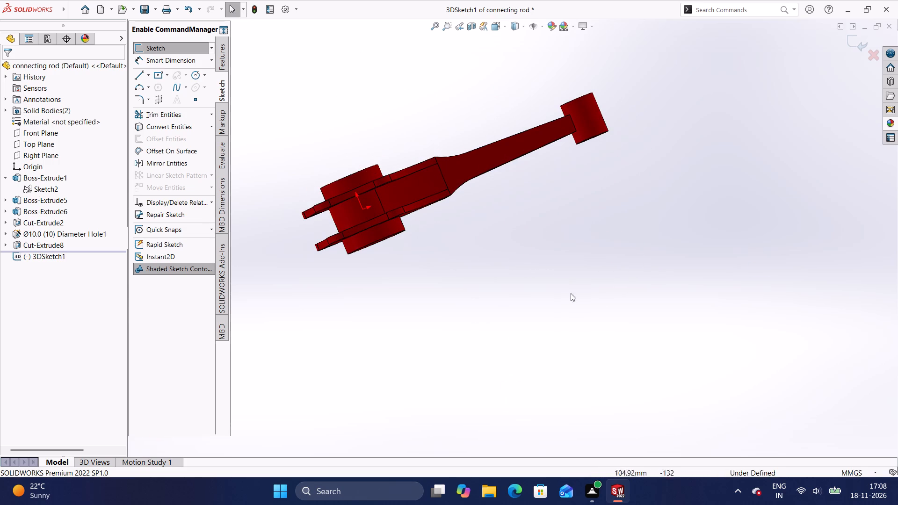
pyautogui.click(560, 25)
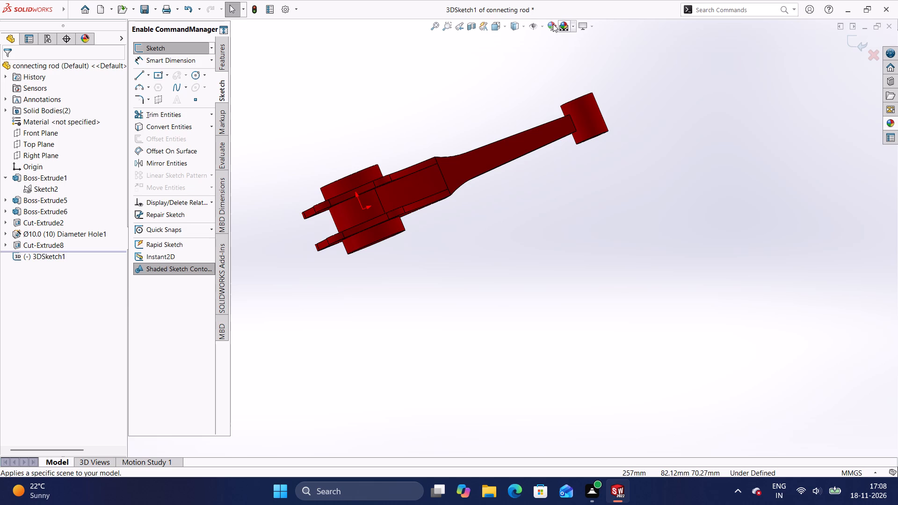
pyautogui.click(552, 24)
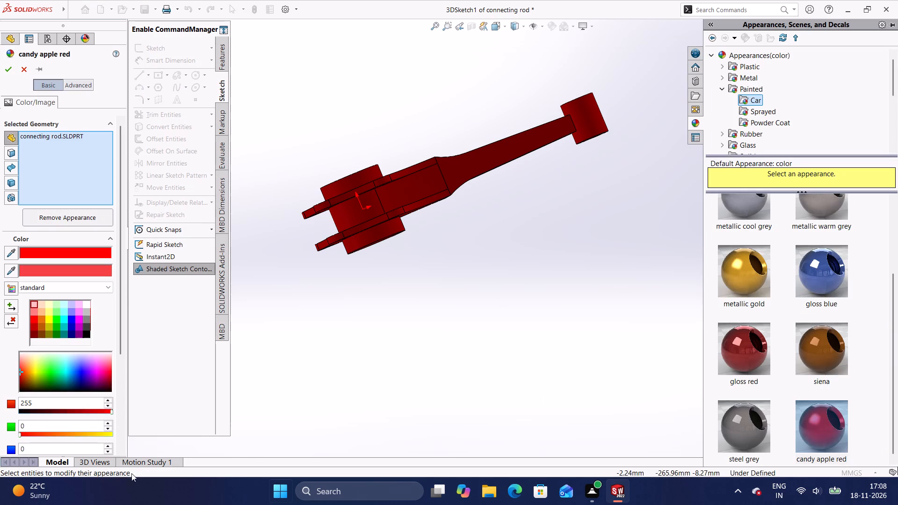
pyautogui.moveTo(79, 381); pyautogui.dragTo(80, 368)
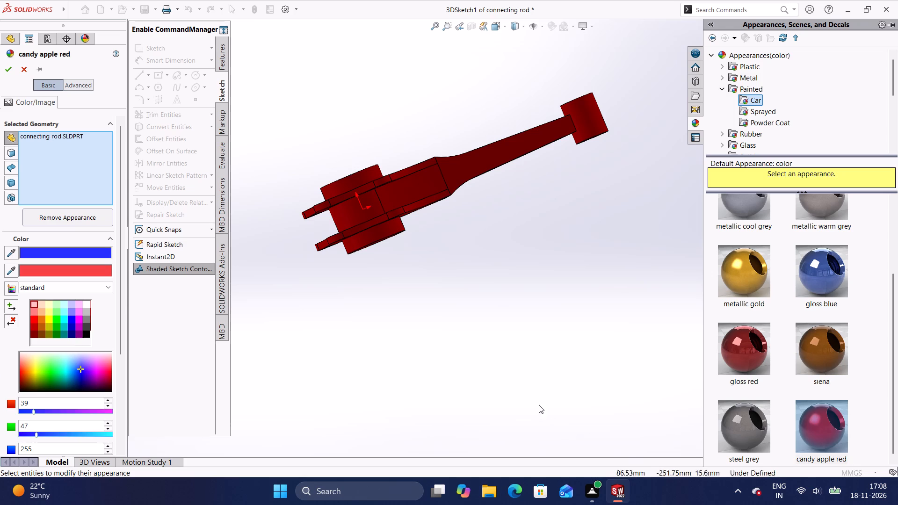
pyautogui.scroll(-3, 537, 384)
pyautogui.scroll(4, 537, 384)
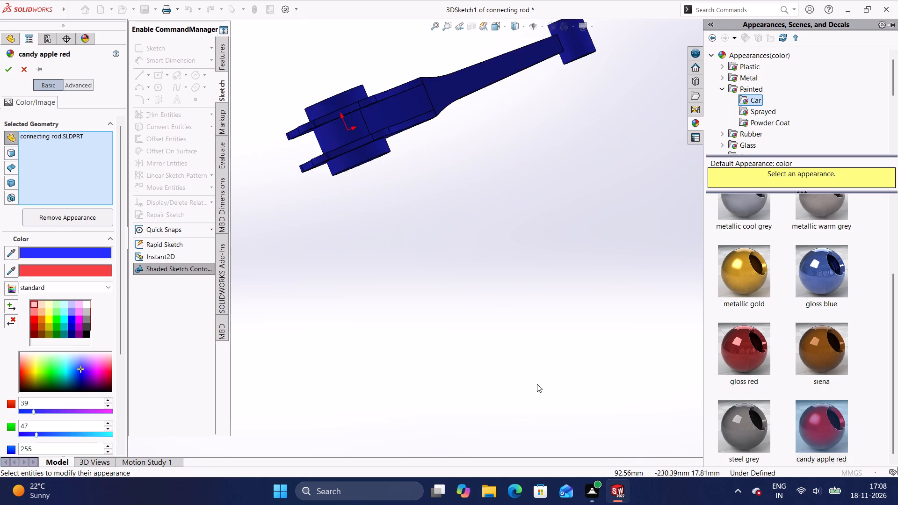
pyautogui.click(9, 73)
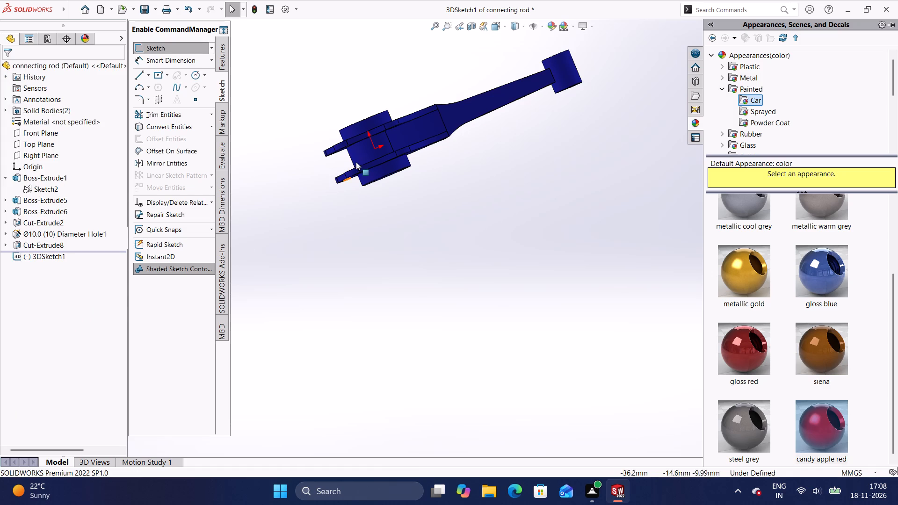
# Examine the blue connecting rod from the side, the big end and the small end.
pyautogui.moveTo(485, 88); pyautogui.dragTo(498, 114, button='middle')
pyautogui.scroll(-1, 485, 88)
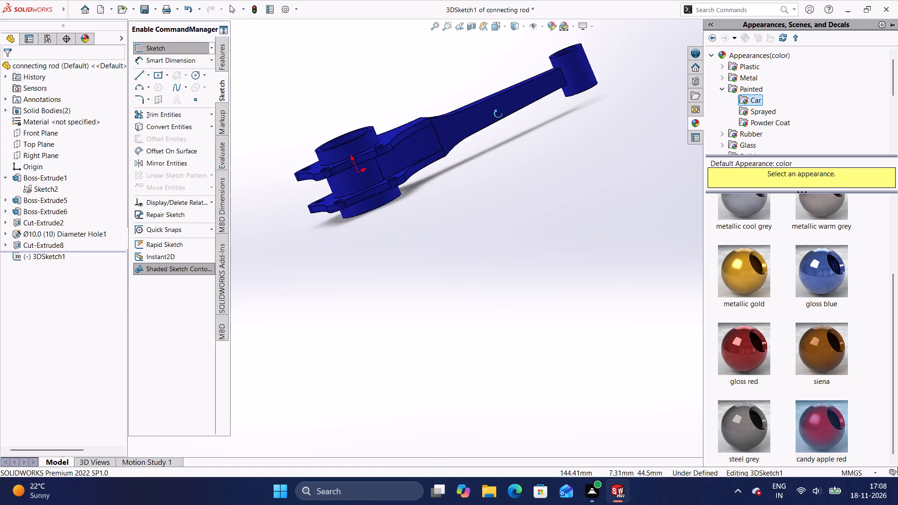
pyautogui.moveTo(498, 114); pyautogui.dragTo(648, 391, button='middle')
pyautogui.moveTo(552, 87); pyautogui.dragTo(569, 299, button='middle')
pyautogui.scroll(-1, 560, 101)
pyautogui.moveTo(540, 200); pyautogui.dragTo(540, 205, button='middle')
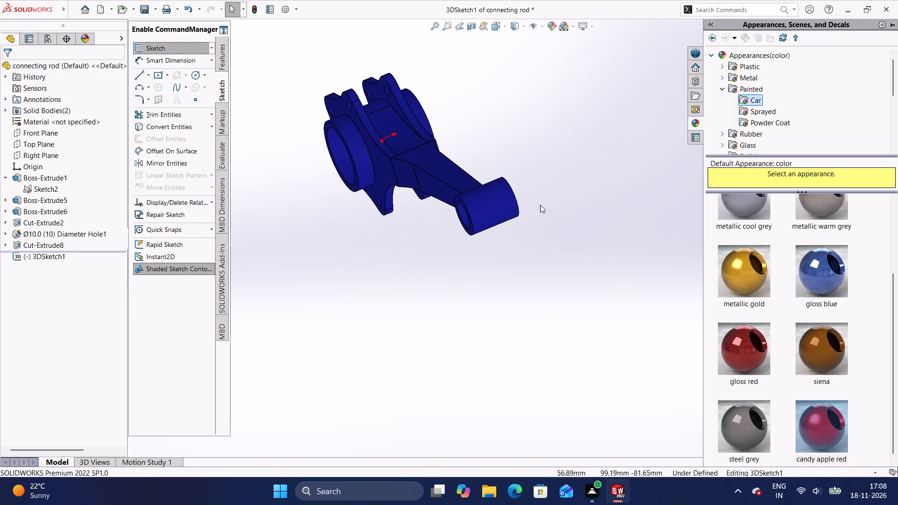
pyautogui.moveTo(540, 205); pyautogui.dragTo(557, 265, button='middle')
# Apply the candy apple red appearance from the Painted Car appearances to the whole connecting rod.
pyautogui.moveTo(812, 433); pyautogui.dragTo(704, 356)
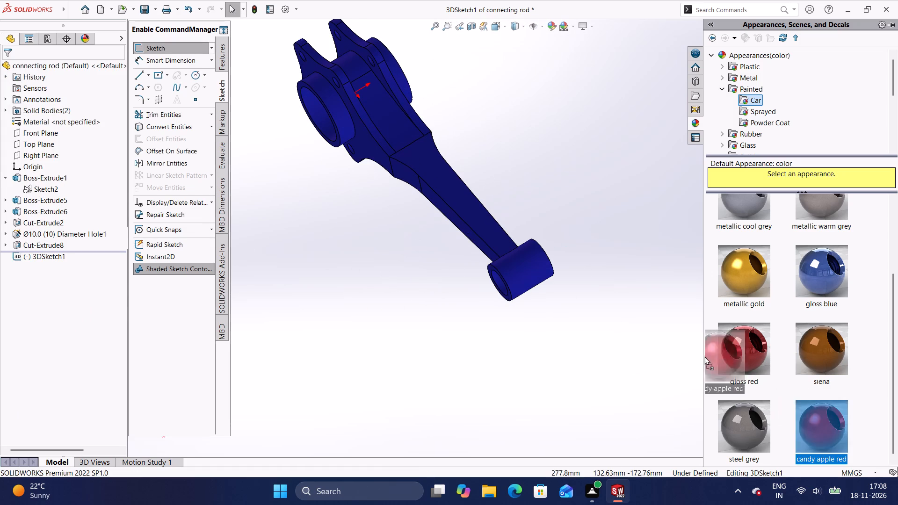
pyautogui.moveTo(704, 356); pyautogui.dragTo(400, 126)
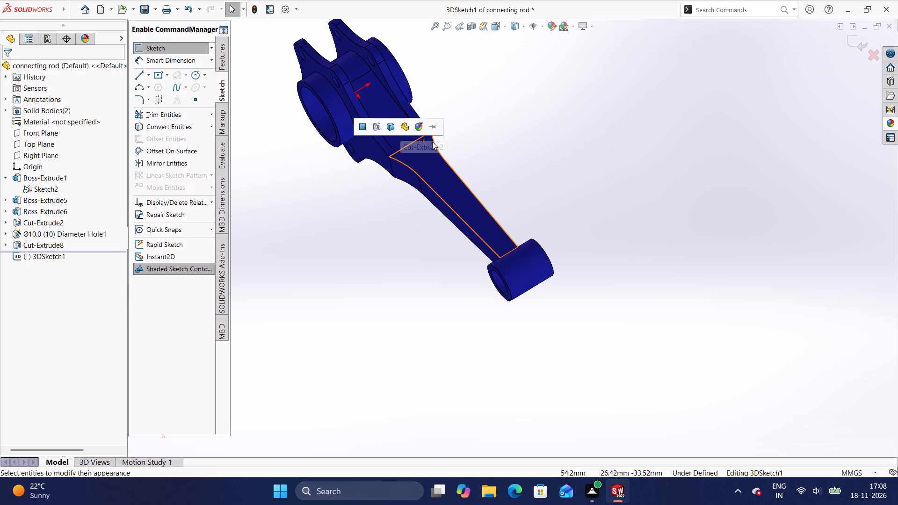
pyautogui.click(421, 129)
# Examine the red connecting rod from the flange faces, the shank sides, the small end and edge-on.
pyautogui.moveTo(399, 180); pyautogui.dragTo(503, 292, button='middle')
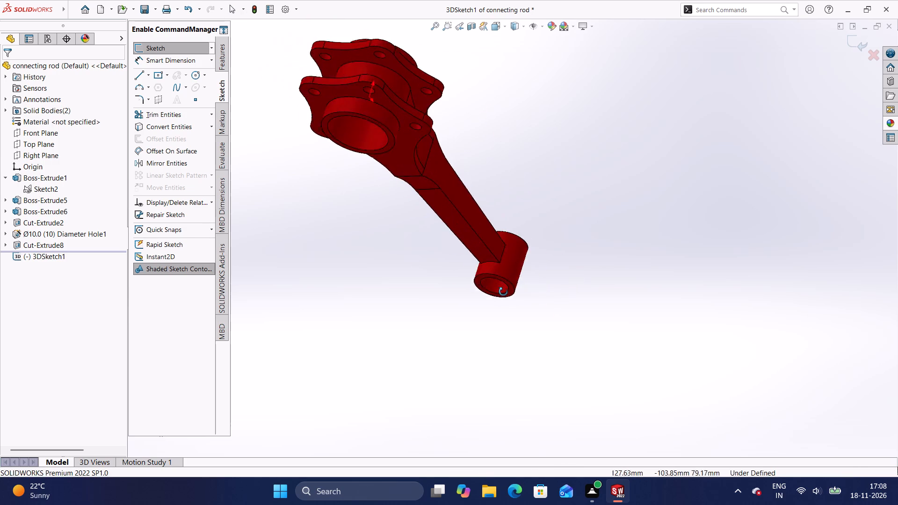
pyautogui.moveTo(503, 292); pyautogui.dragTo(887, 244, button='middle')
pyautogui.moveTo(316, 23); pyautogui.dragTo(336, 281, button='middle')
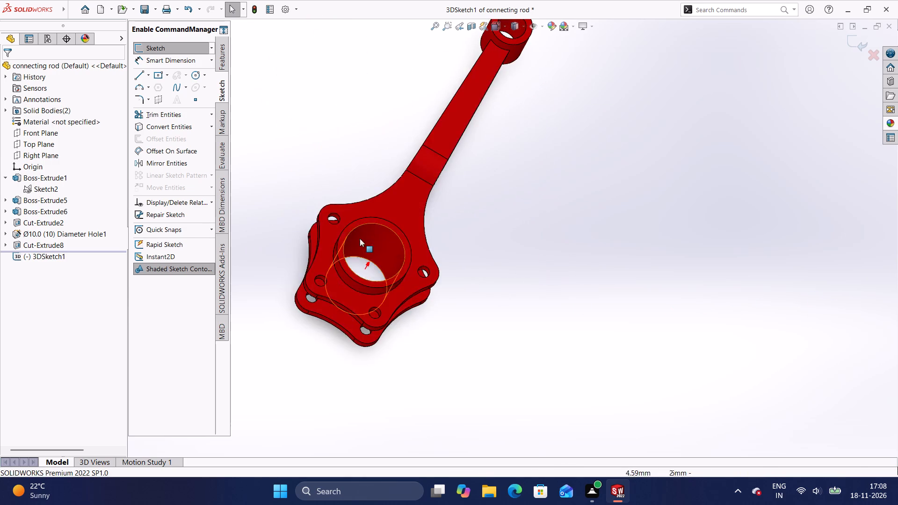
pyautogui.moveTo(365, 206); pyautogui.dragTo(548, 272, button='middle')
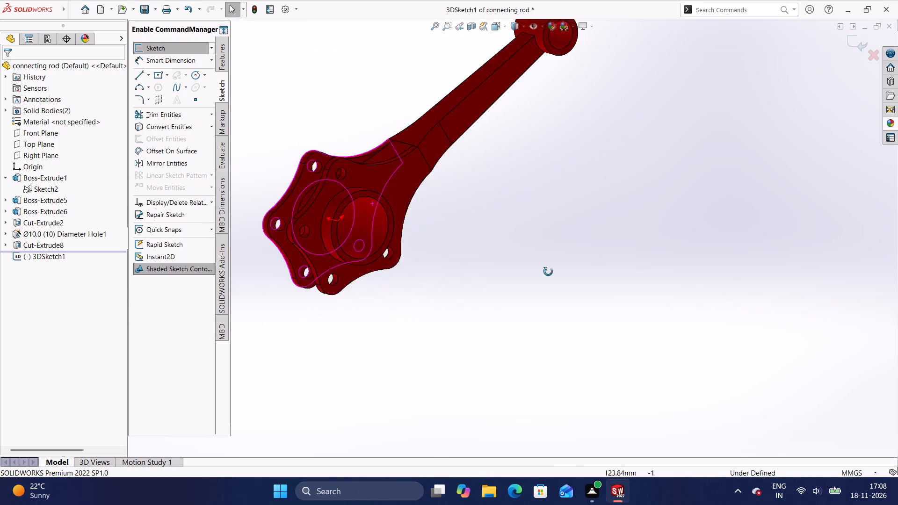
pyautogui.moveTo(548, 272); pyautogui.dragTo(602, 276, button='middle')
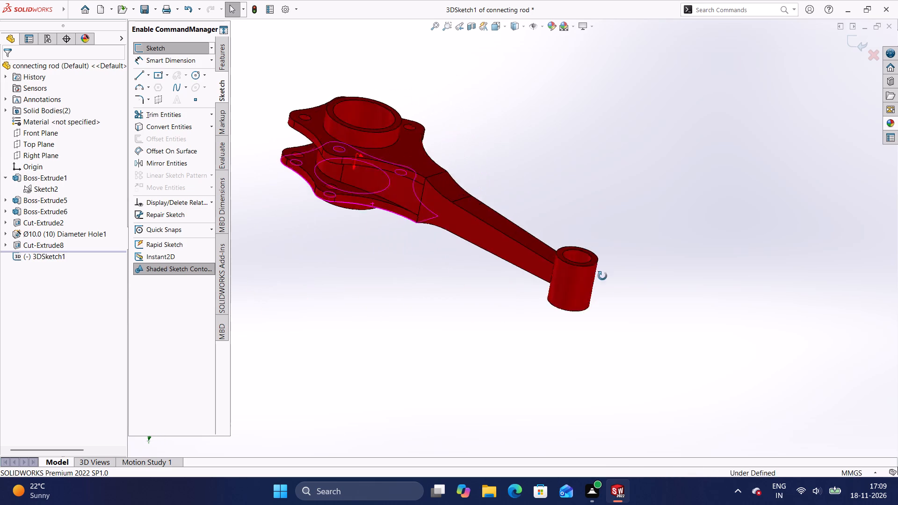
pyautogui.moveTo(602, 276); pyautogui.dragTo(641, 304, button='middle')
pyautogui.moveTo(471, 172); pyautogui.dragTo(482, 271, button='middle')
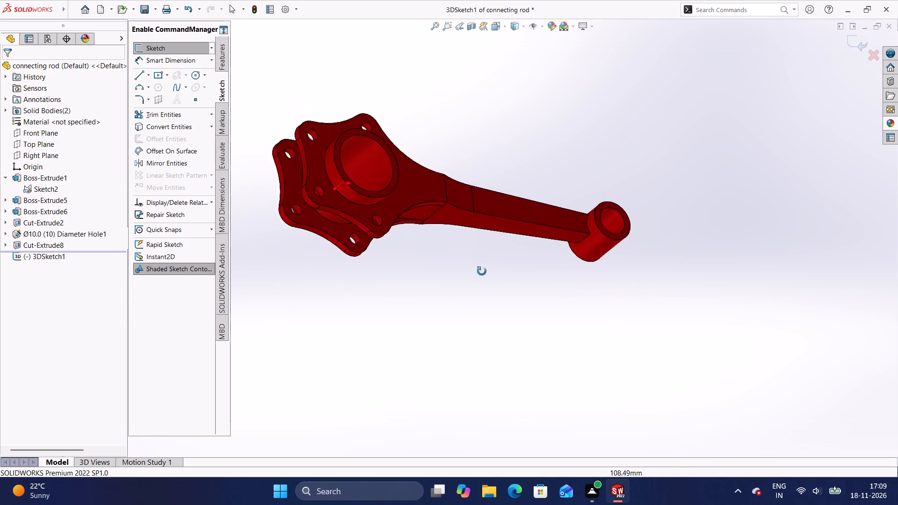
pyautogui.moveTo(482, 271); pyautogui.dragTo(425, 321, button='middle')
pyautogui.scroll(-1, 463, 260)
pyautogui.moveTo(463, 260); pyautogui.dragTo(463, 309, button='middle')
pyautogui.moveTo(466, 267); pyautogui.dragTo(468, 304, button='middle')
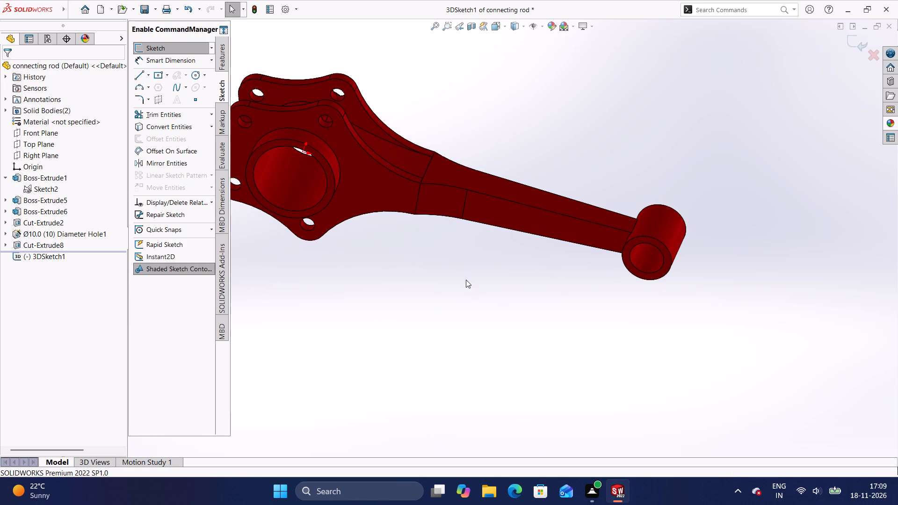
pyautogui.moveTo(466, 280); pyautogui.dragTo(466, 310, button='middle')
pyautogui.moveTo(469, 289); pyautogui.dragTo(468, 330, button='middle')
pyautogui.moveTo(482, 288); pyautogui.dragTo(478, 319, button='middle')
pyautogui.moveTo(484, 299); pyautogui.dragTo(482, 319, button='middle')
pyautogui.moveTo(482, 313); pyautogui.dragTo(482, 326, button='middle')
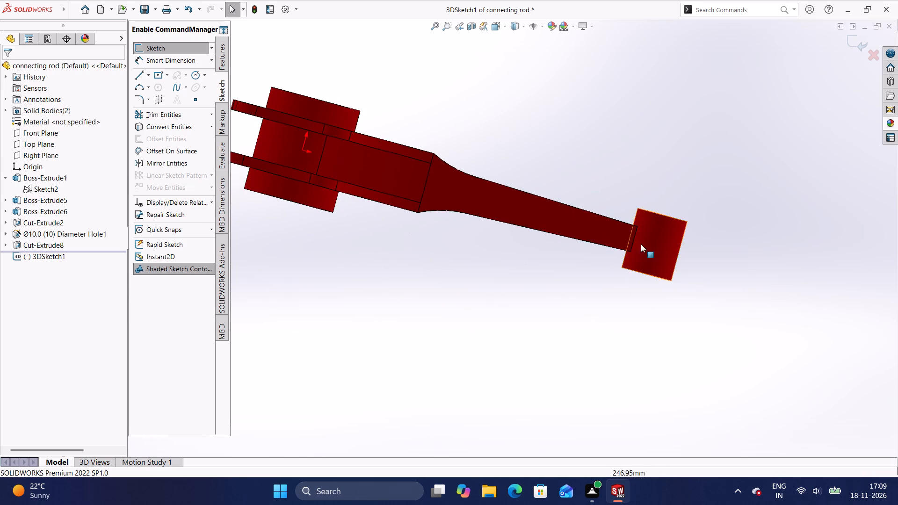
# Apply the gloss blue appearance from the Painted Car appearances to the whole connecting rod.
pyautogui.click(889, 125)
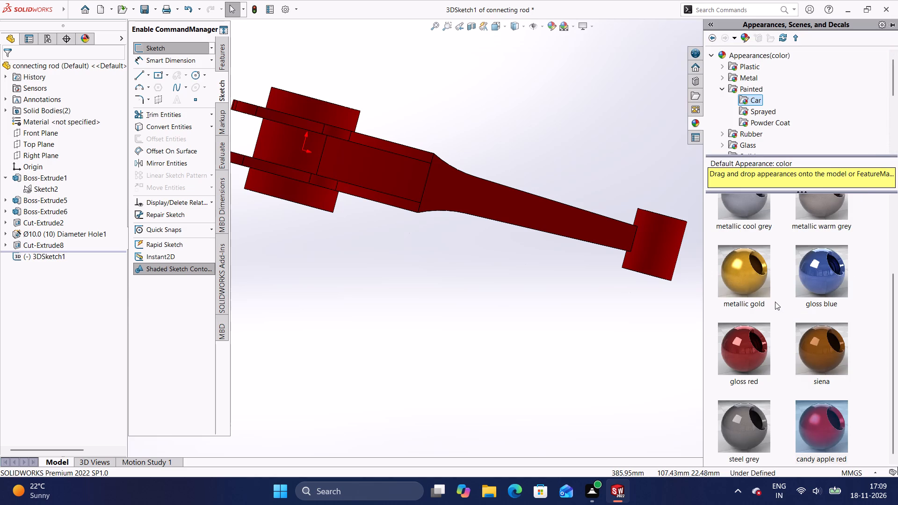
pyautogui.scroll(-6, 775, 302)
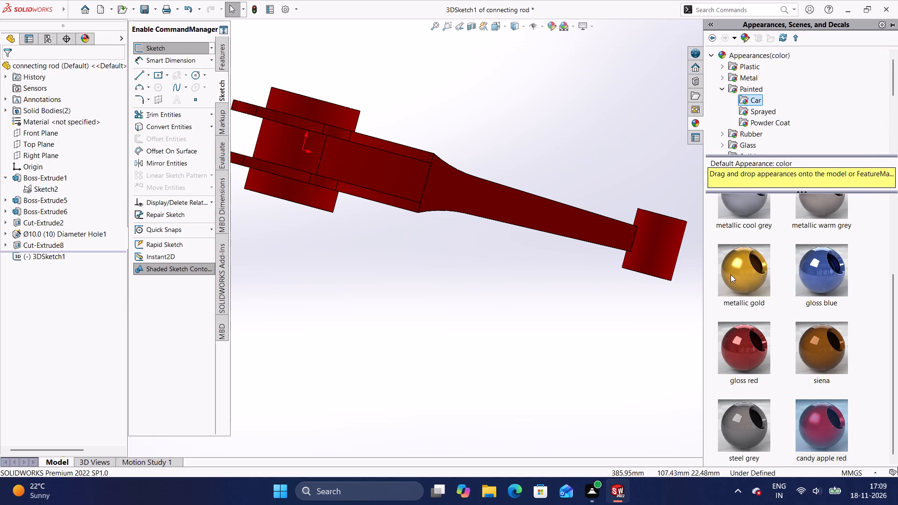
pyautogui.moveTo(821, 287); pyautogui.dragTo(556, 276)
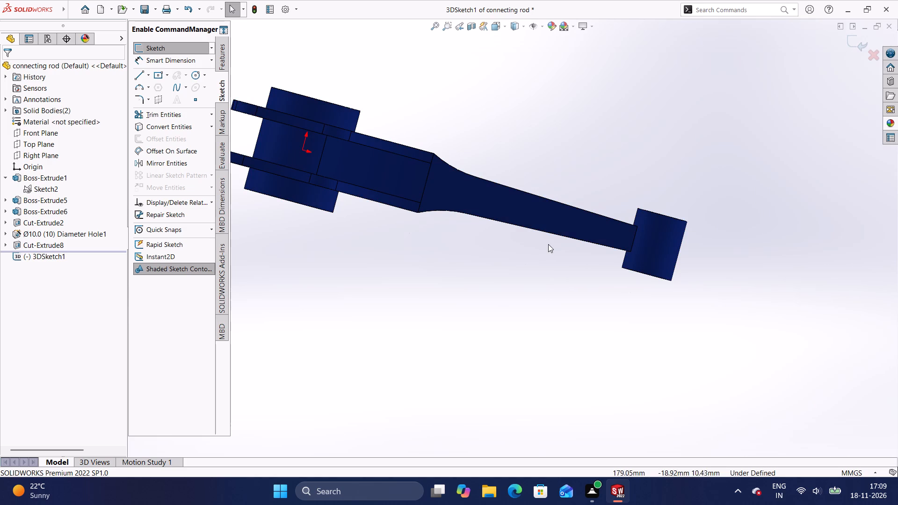
# Apply the black appearance from the Painted Car appearances to the whole connecting rod.
pyautogui.click(896, 119)
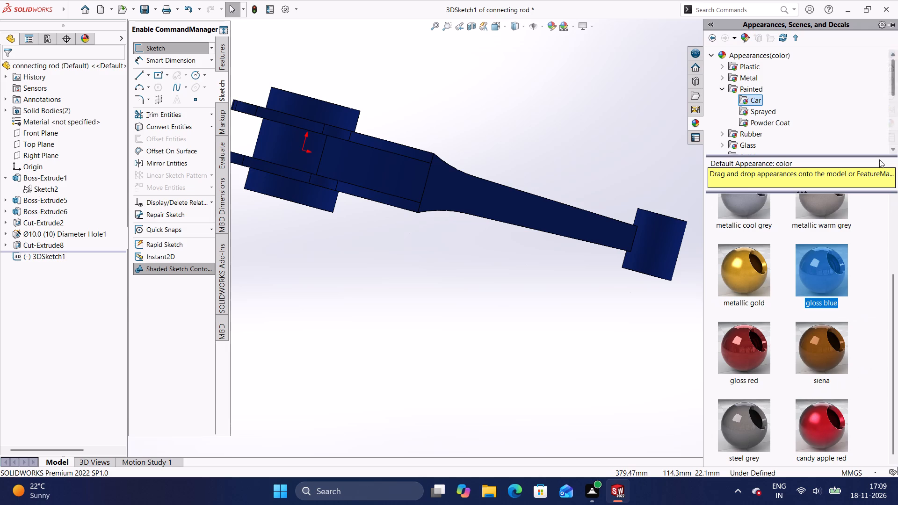
pyautogui.scroll(7, 836, 239)
pyautogui.moveTo(749, 211); pyautogui.dragTo(749, 211)
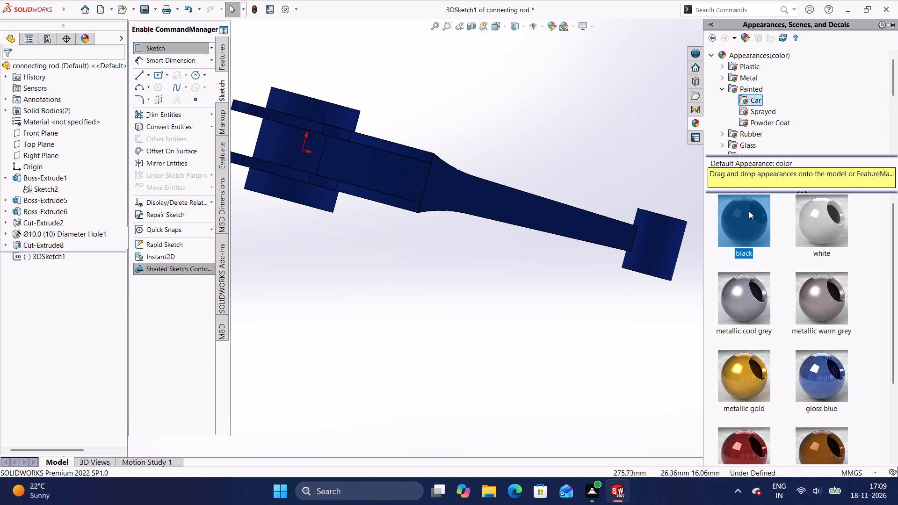
pyautogui.moveTo(749, 211); pyautogui.dragTo(629, 212)
# Examine the black connecting rod from the flange face, the shank side and the small end.
pyautogui.moveTo(521, 257); pyautogui.dragTo(582, 293, button='middle')
pyautogui.scroll(-1, 521, 257)
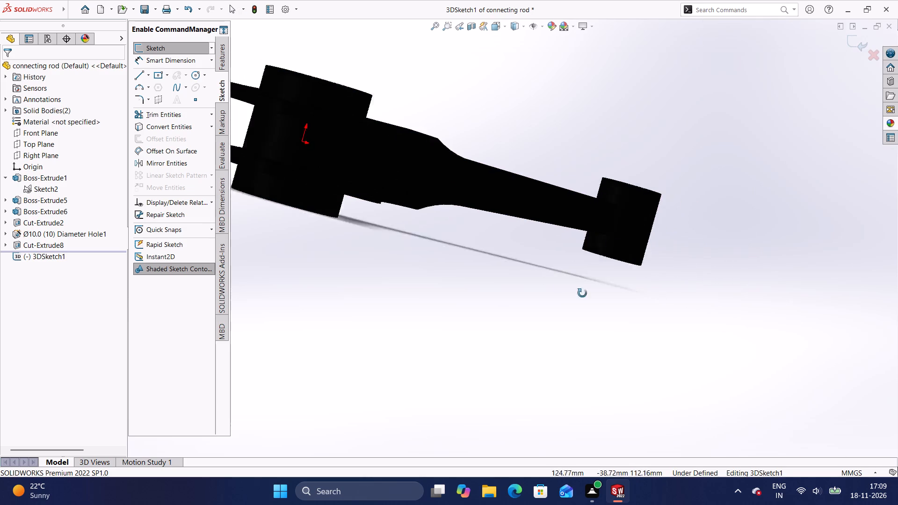
pyautogui.moveTo(582, 293); pyautogui.dragTo(703, 324, button='middle')
pyautogui.moveTo(656, 205); pyautogui.dragTo(662, 364, button='middle')
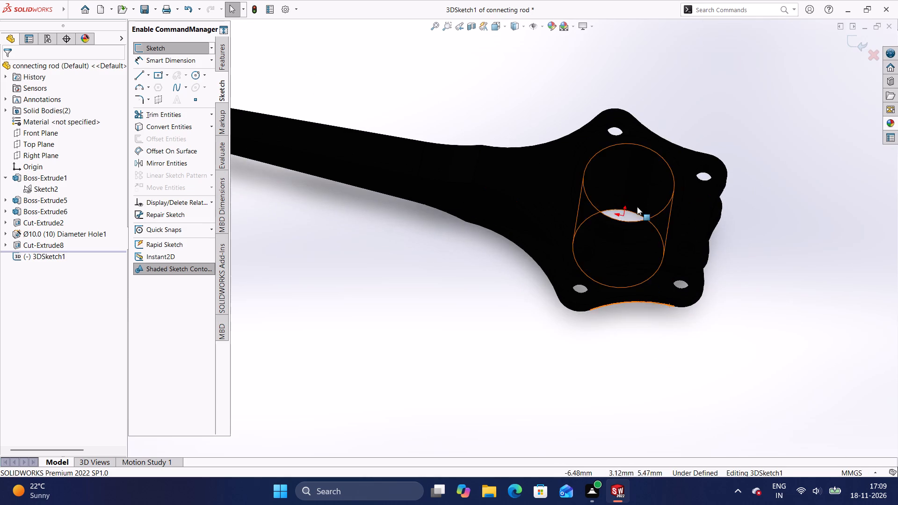
pyautogui.moveTo(637, 207); pyautogui.dragTo(642, 317, button='middle')
pyautogui.moveTo(673, 183); pyautogui.dragTo(852, 266, button='middle')
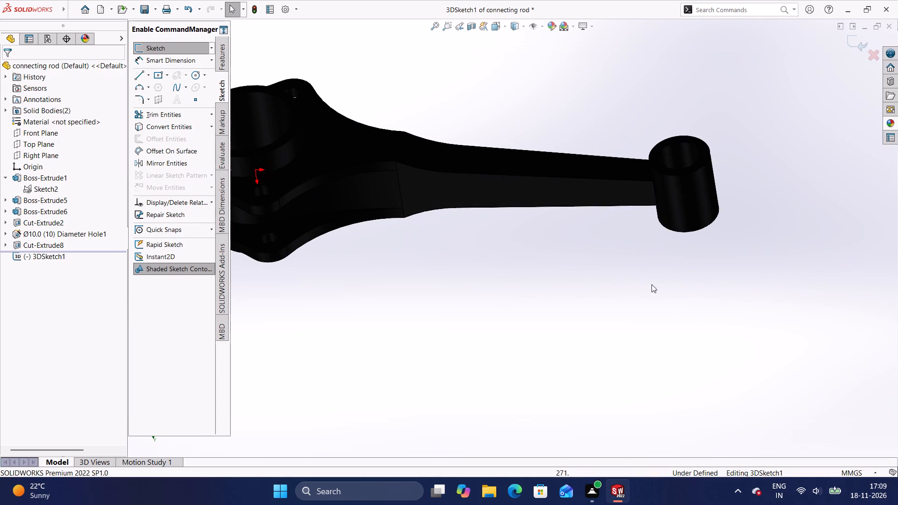
pyautogui.scroll(3, 473, 168)
pyautogui.moveTo(383, 156); pyautogui.dragTo(435, 310, button='middle')
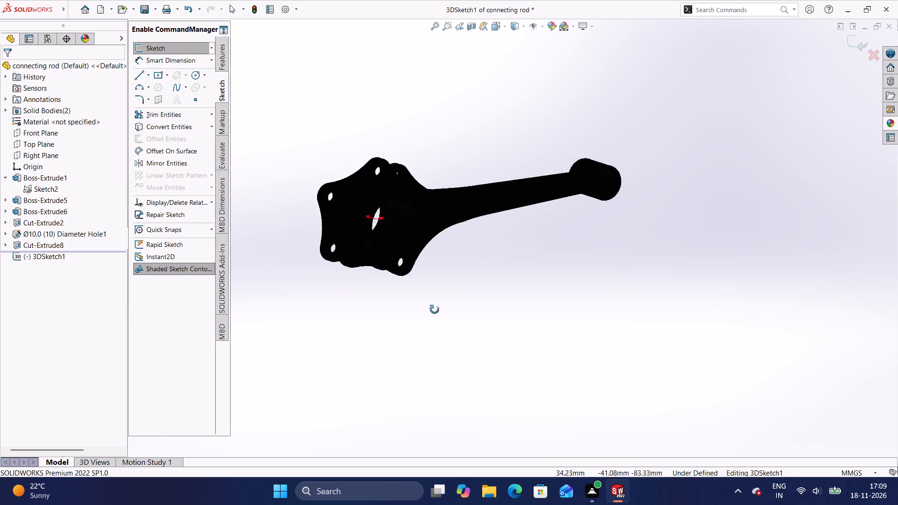
pyautogui.moveTo(435, 310); pyautogui.dragTo(820, 322, button='middle')
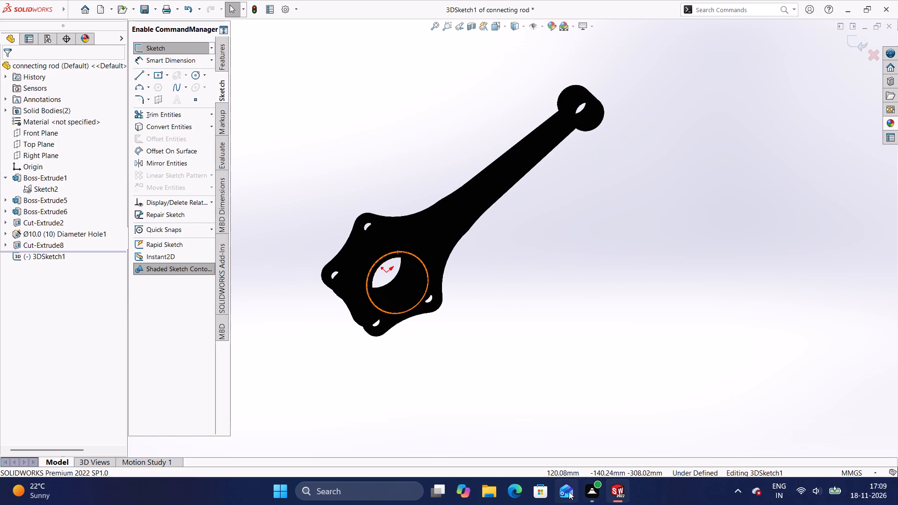
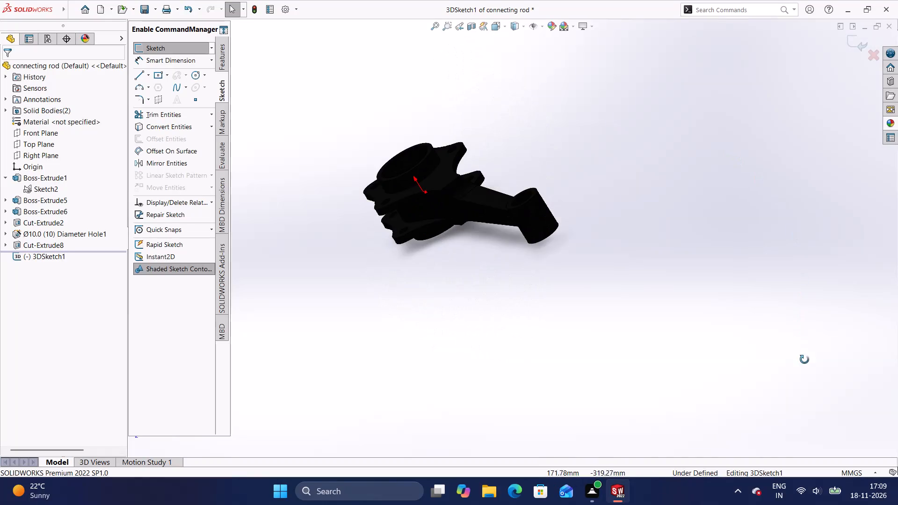
# Examine the black connecting rod from the flange faces, edge-on, along the shank and at the small end.
pyautogui.moveTo(471, 202); pyautogui.dragTo(497, 238, button='middle')
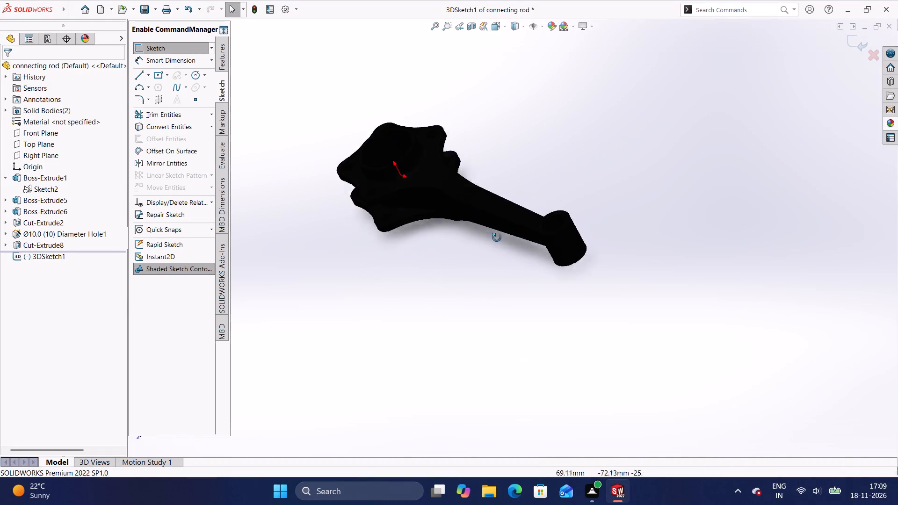
pyautogui.moveTo(497, 238); pyautogui.dragTo(490, 412, button='middle')
pyautogui.scroll(-1, 491, 412)
pyautogui.moveTo(423, 209); pyautogui.dragTo(438, 263, button='middle')
pyautogui.moveTo(430, 220); pyautogui.dragTo(443, 286, button='middle')
pyautogui.moveTo(453, 207); pyautogui.dragTo(462, 266, button='middle')
pyautogui.moveTo(469, 190); pyautogui.dragTo(480, 258, button='middle')
pyautogui.moveTo(492, 197); pyautogui.dragTo(513, 289, button='middle')
pyautogui.moveTo(518, 163); pyautogui.dragTo(520, 164, button='middle')
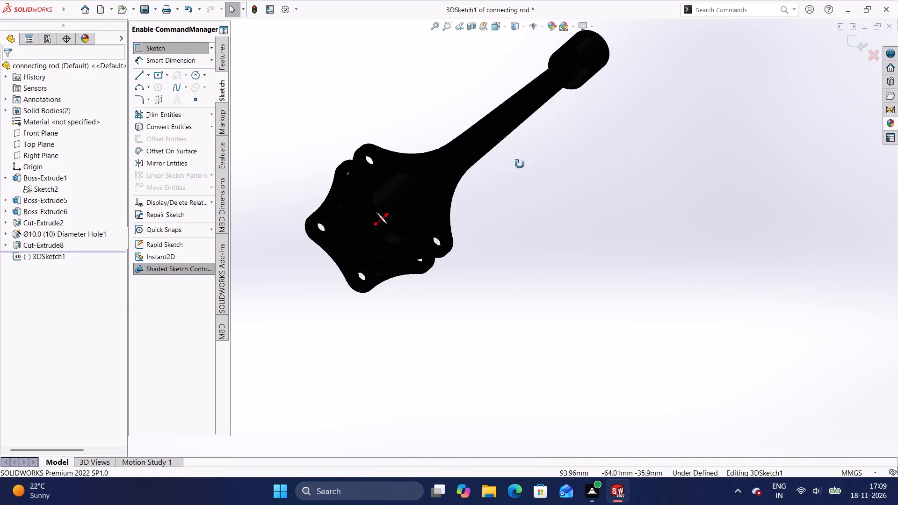
pyautogui.moveTo(520, 164); pyautogui.dragTo(561, 253, button='middle')
pyautogui.moveTo(519, 185); pyautogui.dragTo(574, 294, button='middle')
pyautogui.moveTo(529, 174); pyautogui.dragTo(584, 263, button='middle')
pyautogui.moveTo(508, 178); pyautogui.dragTo(564, 260, button='middle')
pyautogui.moveTo(533, 190); pyautogui.dragTo(568, 254, button='middle')
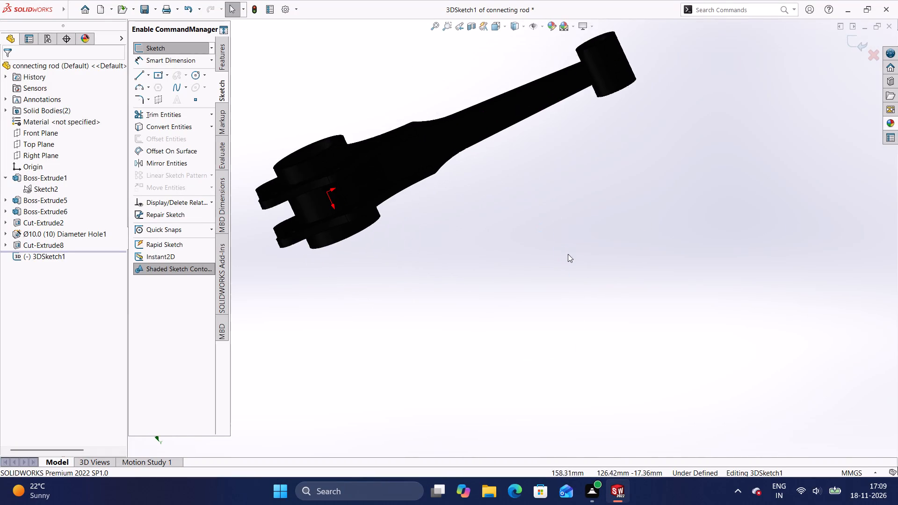
pyautogui.moveTo(568, 254); pyautogui.dragTo(569, 254, button='middle')
pyautogui.moveTo(550, 199); pyautogui.dragTo(584, 265, button='middle')
pyautogui.scroll(3, 547, 57)
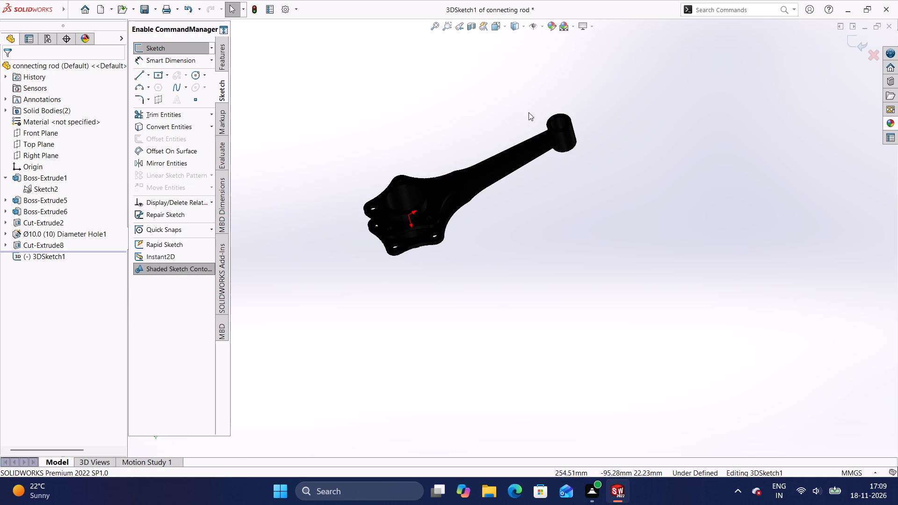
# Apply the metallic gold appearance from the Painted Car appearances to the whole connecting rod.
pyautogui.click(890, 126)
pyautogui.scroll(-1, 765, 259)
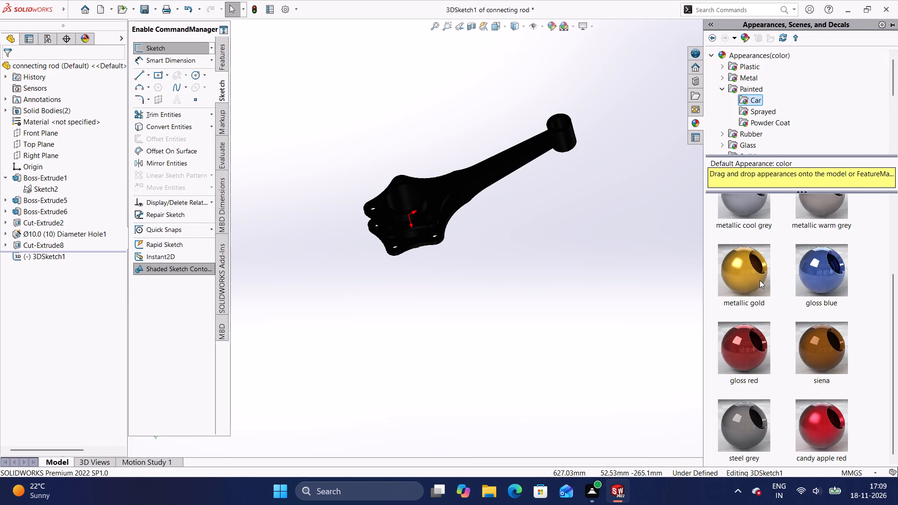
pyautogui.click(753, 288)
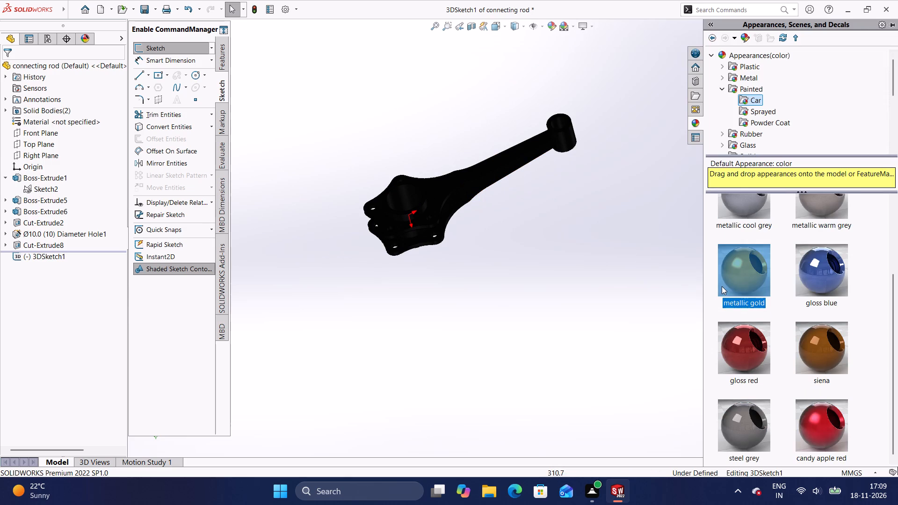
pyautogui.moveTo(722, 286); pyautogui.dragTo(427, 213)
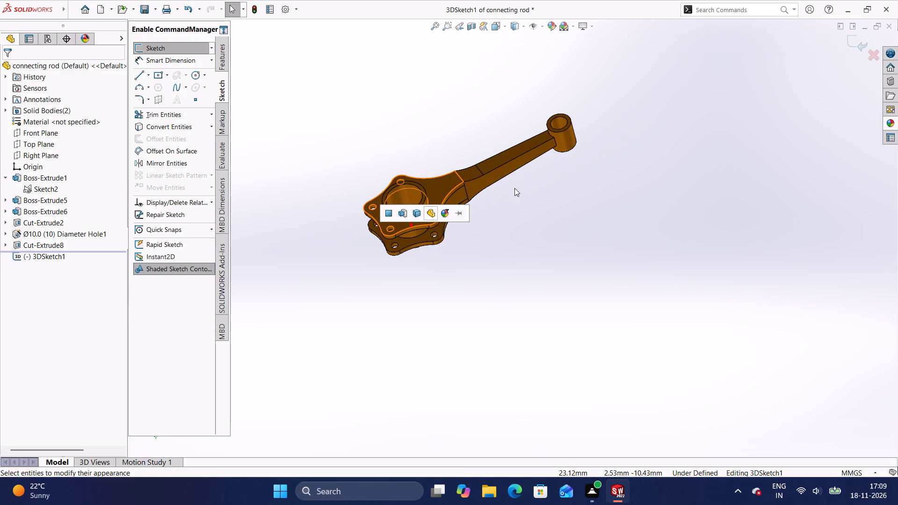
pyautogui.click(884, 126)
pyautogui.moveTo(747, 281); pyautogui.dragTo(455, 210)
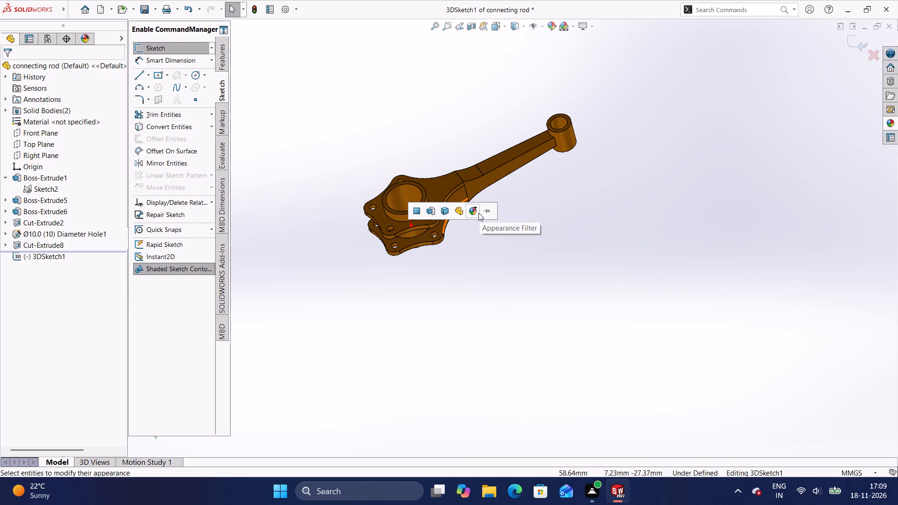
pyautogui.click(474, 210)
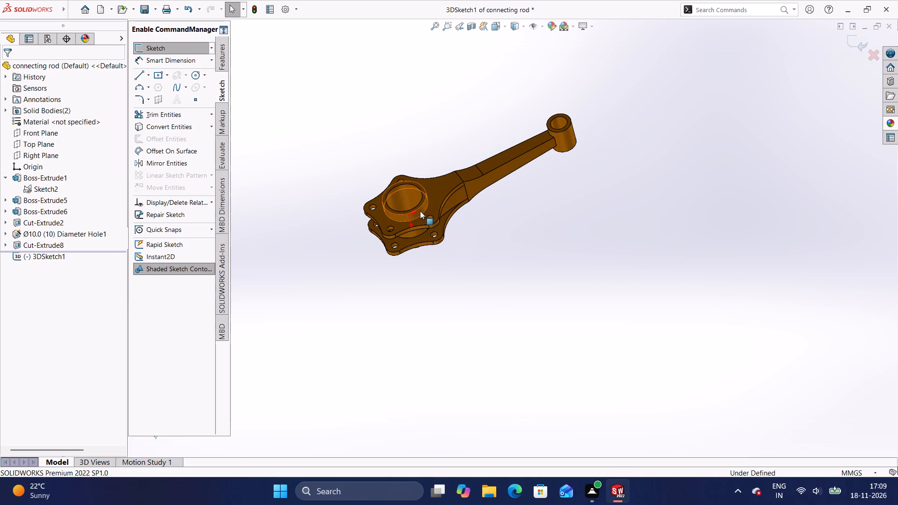
# Examine the gold connecting rod from the flange faces, the shank sides, the big-end bore and the small end.
pyautogui.moveTo(420, 211); pyautogui.dragTo(524, 372, button='middle')
pyautogui.scroll(-1, 605, 402)
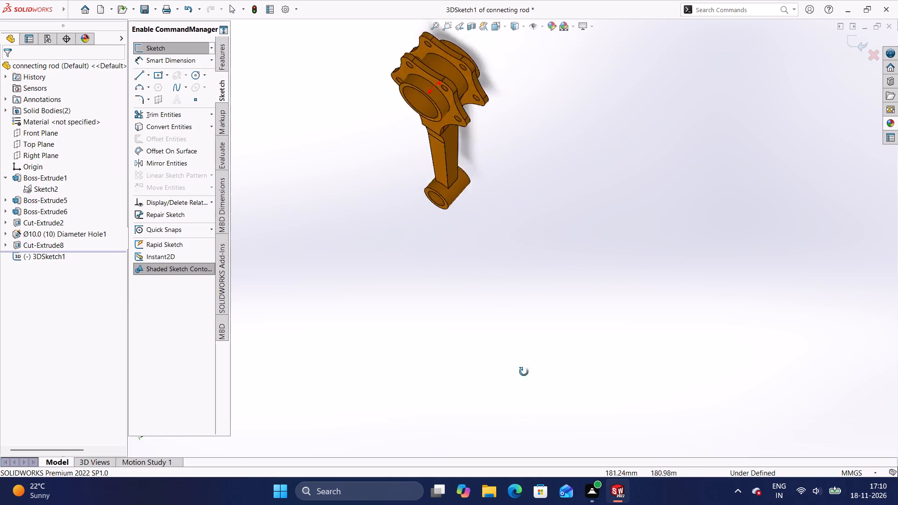
pyautogui.moveTo(524, 372); pyautogui.dragTo(474, 253, button='middle')
pyautogui.scroll(3, 449, 158)
pyautogui.scroll(-3, 448, 157)
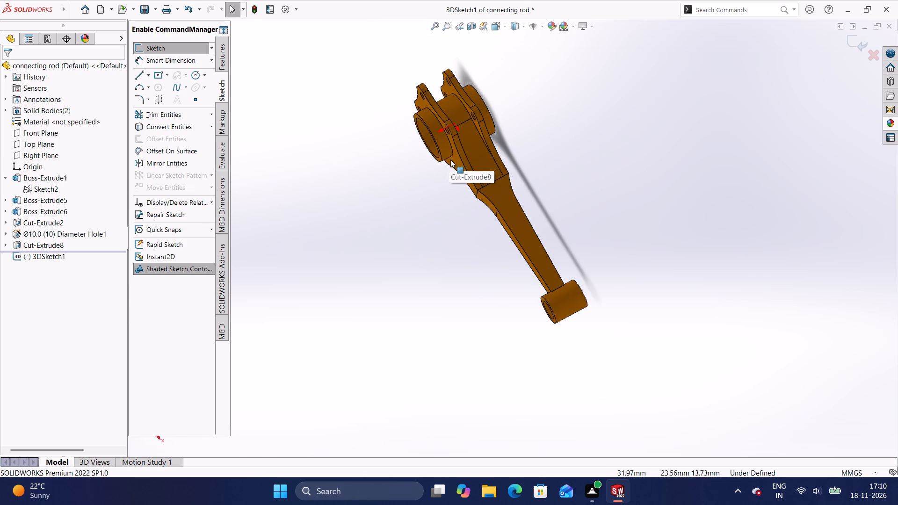
pyautogui.scroll(-4, 450, 159)
pyautogui.scroll(3, 549, 174)
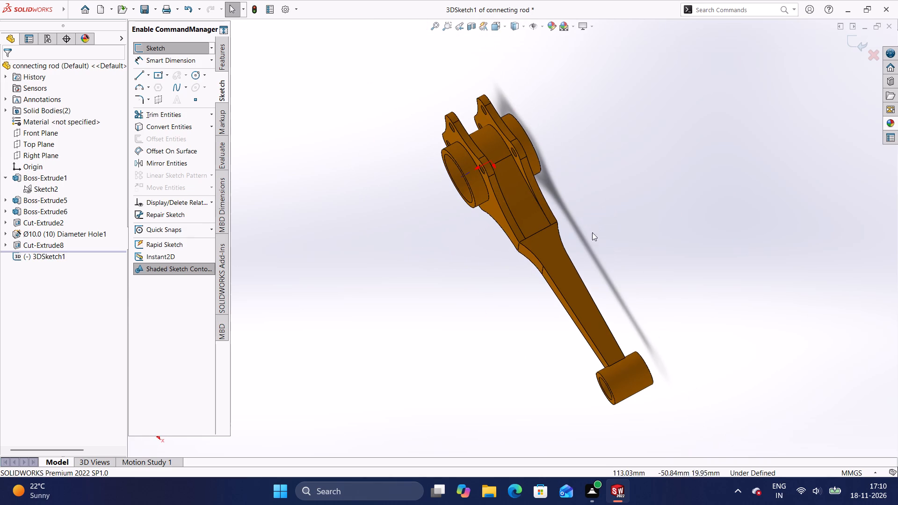
pyautogui.moveTo(567, 171); pyautogui.dragTo(495, 255, button='middle')
pyautogui.middleClick(548, 220)
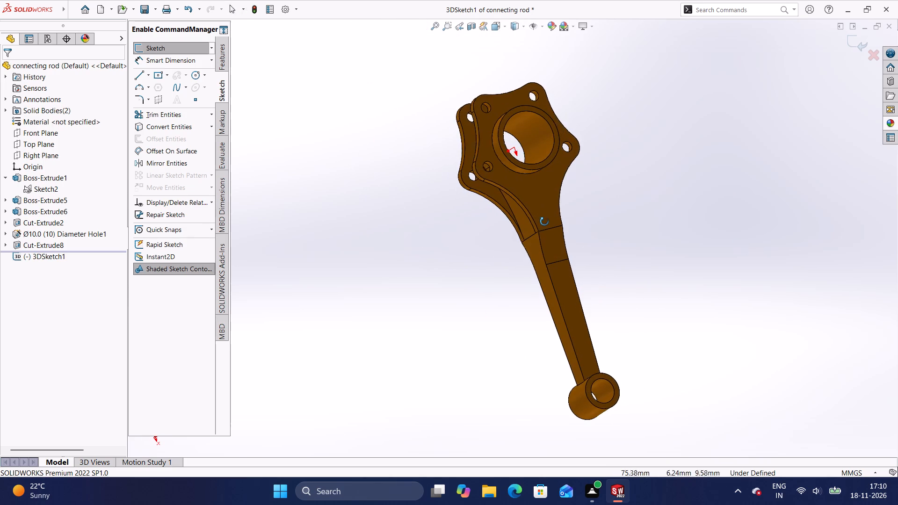
pyautogui.moveTo(677, 185); pyautogui.dragTo(519, 236, button='middle')
pyautogui.moveTo(654, 169); pyautogui.dragTo(507, 250, button='middle')
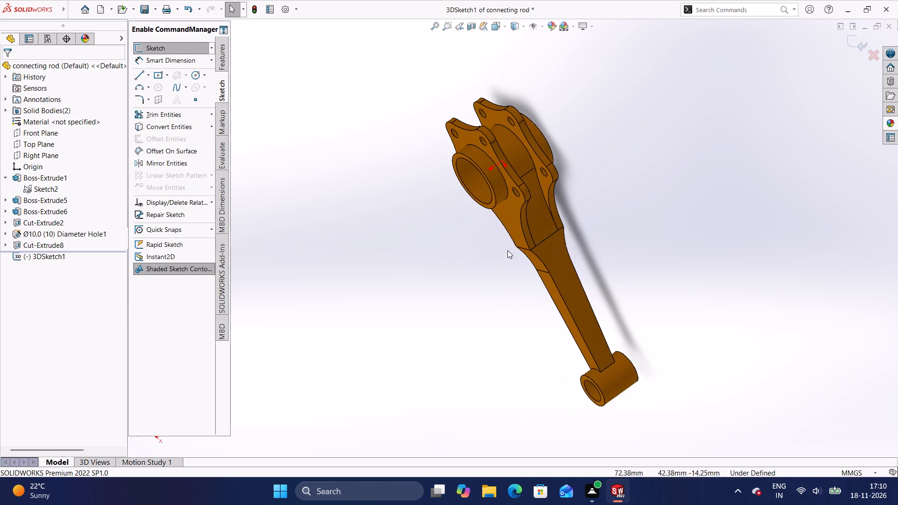
pyautogui.moveTo(507, 250); pyautogui.dragTo(507, 250, button='middle')
pyautogui.moveTo(536, 180); pyautogui.dragTo(492, 257, button='middle')
pyautogui.moveTo(487, 235); pyautogui.dragTo(474, 280, button='middle')
pyautogui.moveTo(472, 261); pyautogui.dragTo(456, 328, button='middle')
pyautogui.moveTo(494, 290); pyautogui.dragTo(494, 317, button='middle')
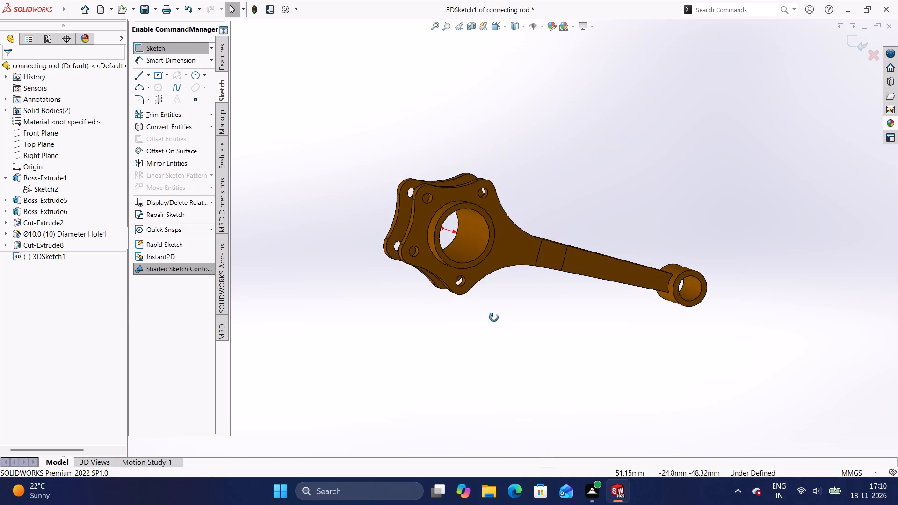
pyautogui.moveTo(494, 317); pyautogui.dragTo(494, 343, button='middle')
pyautogui.moveTo(494, 332); pyautogui.dragTo(497, 352, button='middle')
pyautogui.middleClick(497, 352)
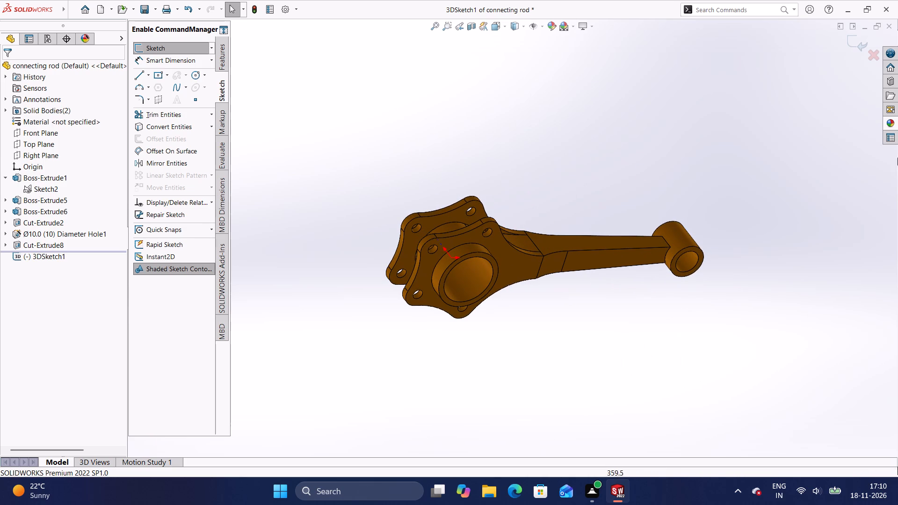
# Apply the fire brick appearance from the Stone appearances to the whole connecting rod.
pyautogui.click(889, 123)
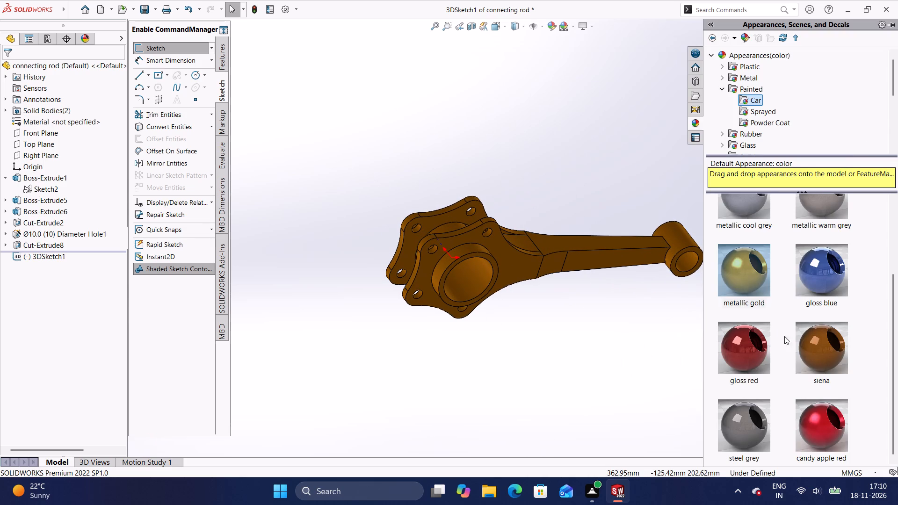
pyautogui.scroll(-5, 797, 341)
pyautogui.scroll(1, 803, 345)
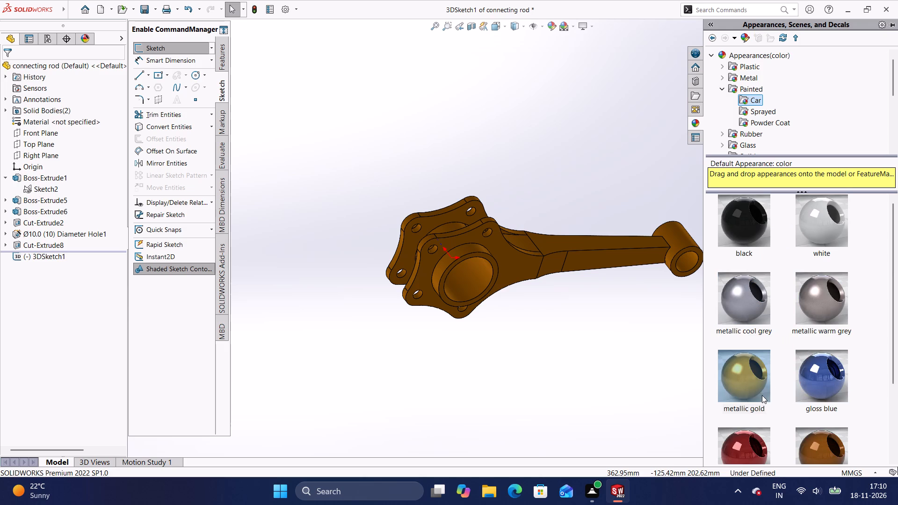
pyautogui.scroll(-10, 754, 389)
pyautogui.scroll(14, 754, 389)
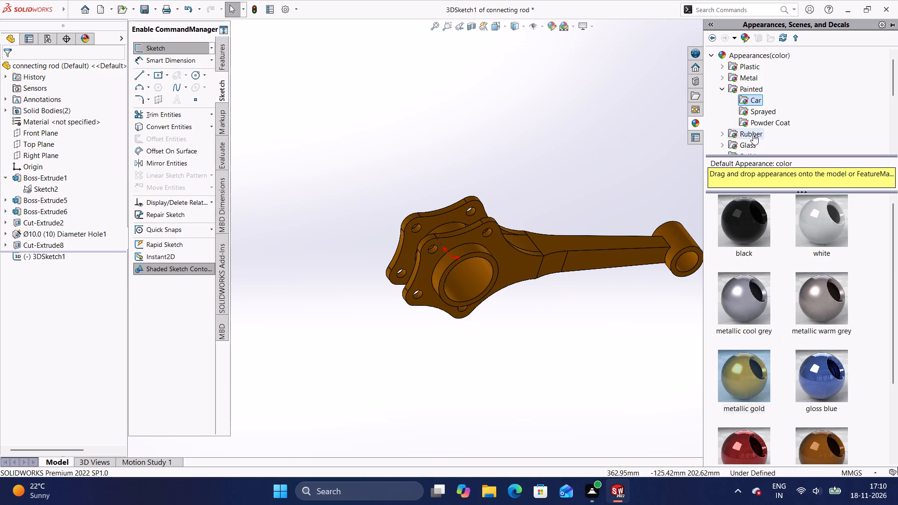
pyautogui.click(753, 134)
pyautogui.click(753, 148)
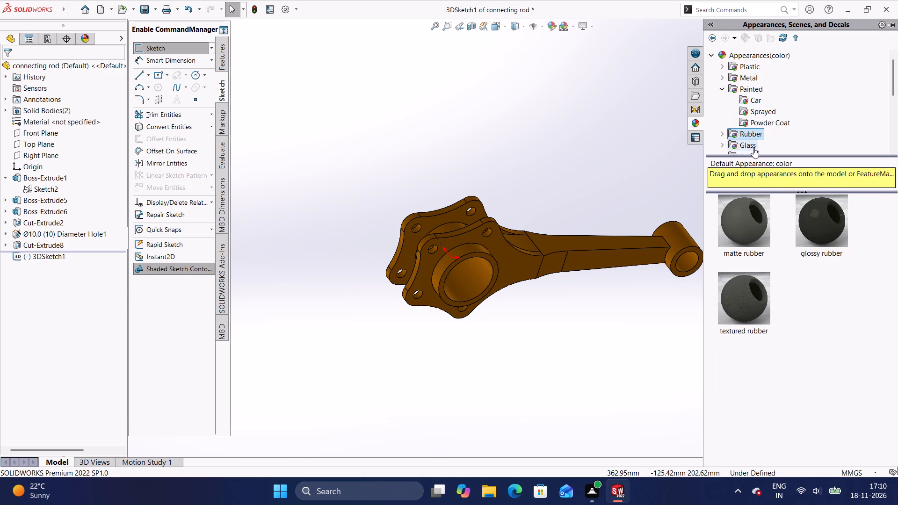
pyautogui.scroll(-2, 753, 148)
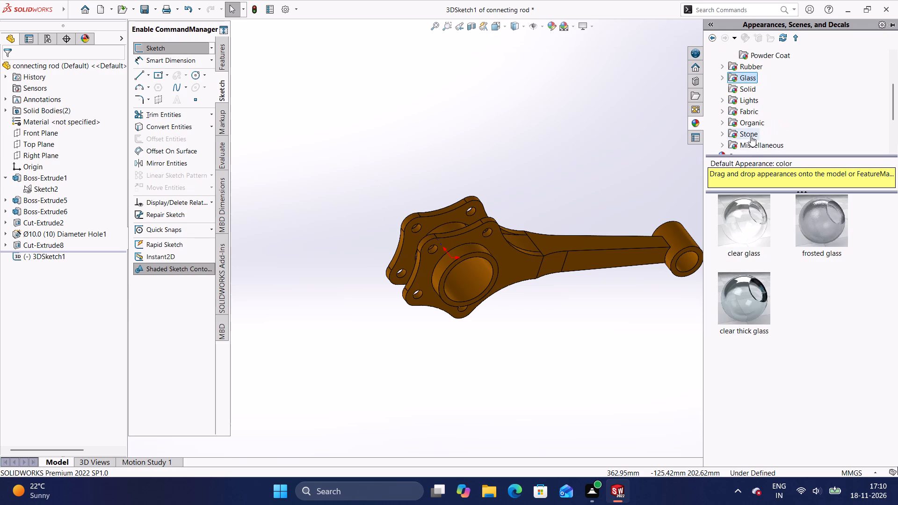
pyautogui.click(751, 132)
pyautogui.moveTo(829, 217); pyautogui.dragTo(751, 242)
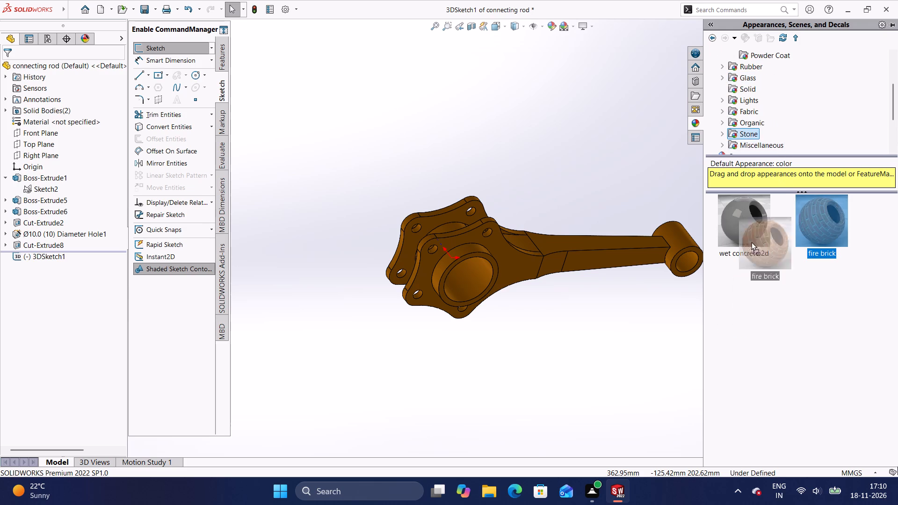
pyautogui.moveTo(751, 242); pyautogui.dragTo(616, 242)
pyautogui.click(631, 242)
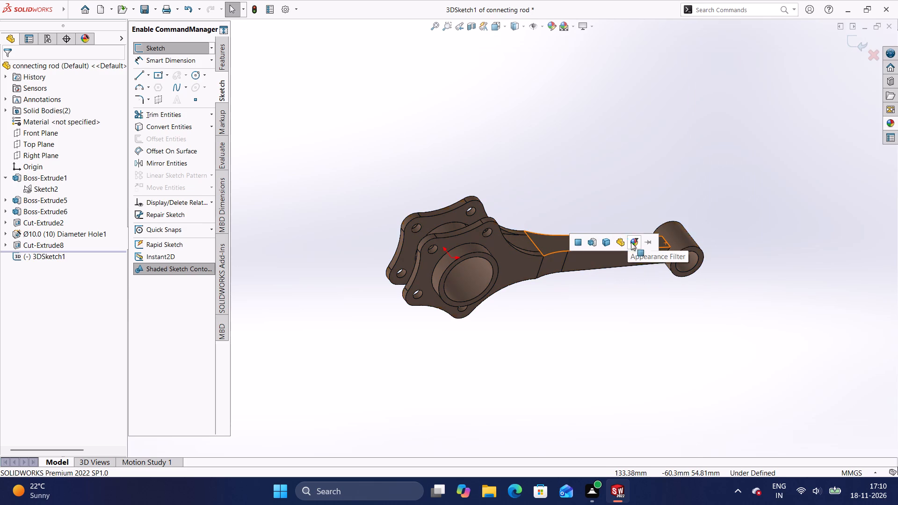
# Apply the checker pattern2 appearance from the Miscellaneous appearances to the whole connecting rod.
pyautogui.moveTo(586, 299); pyautogui.dragTo(612, 199, button='middle')
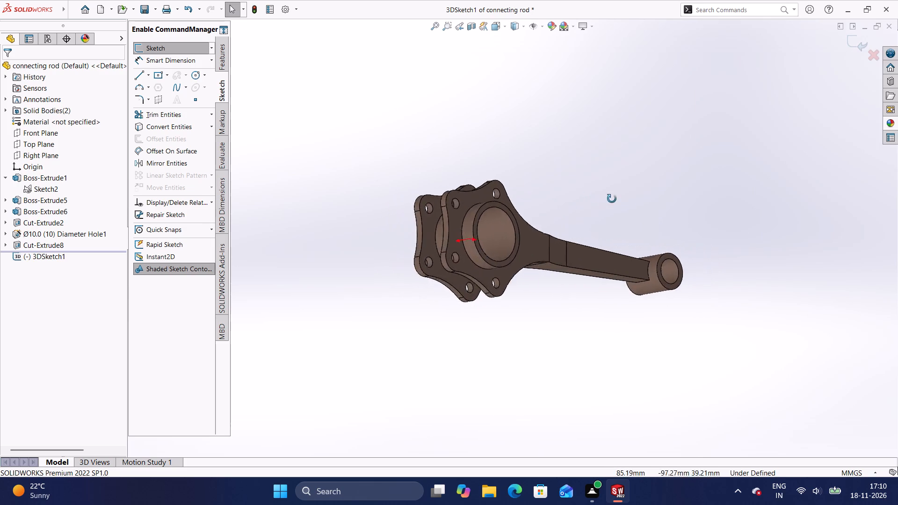
pyautogui.moveTo(612, 199); pyautogui.dragTo(490, 133, button='middle')
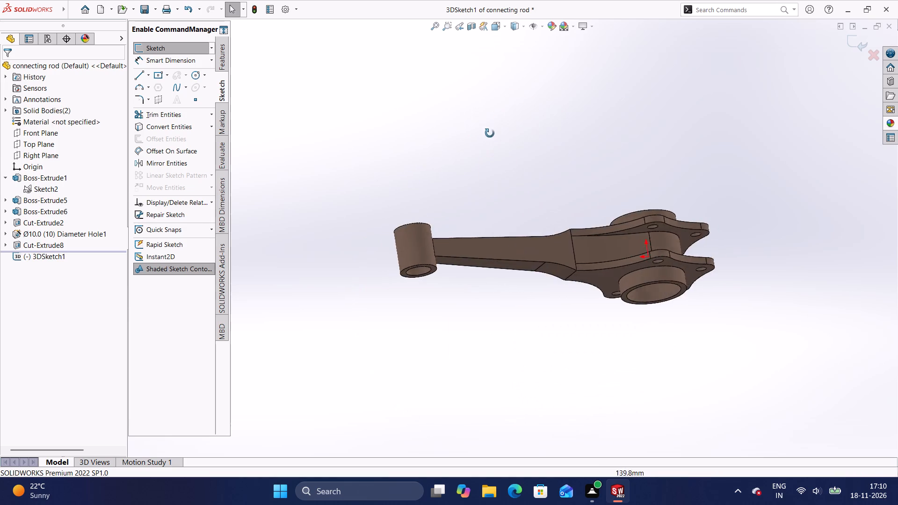
pyautogui.moveTo(490, 133); pyautogui.dragTo(687, 321, button='middle')
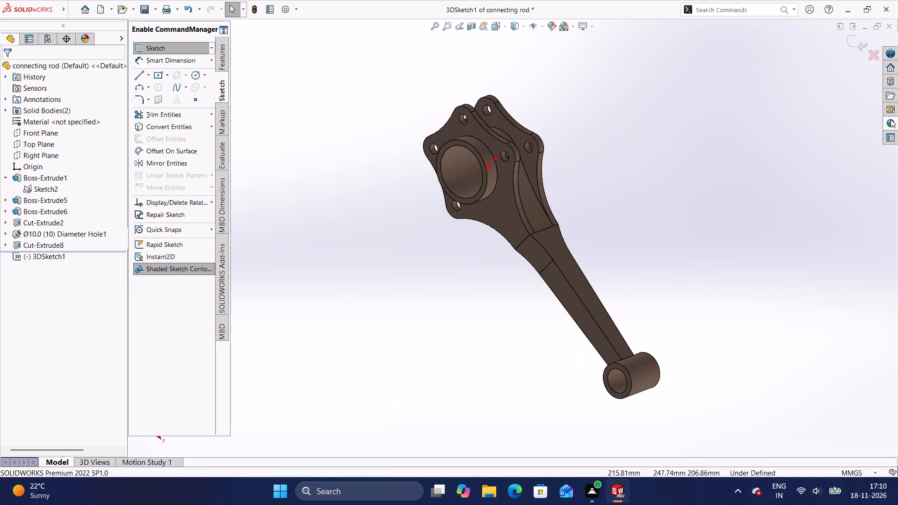
pyautogui.click(890, 119)
pyautogui.scroll(2, 787, 202)
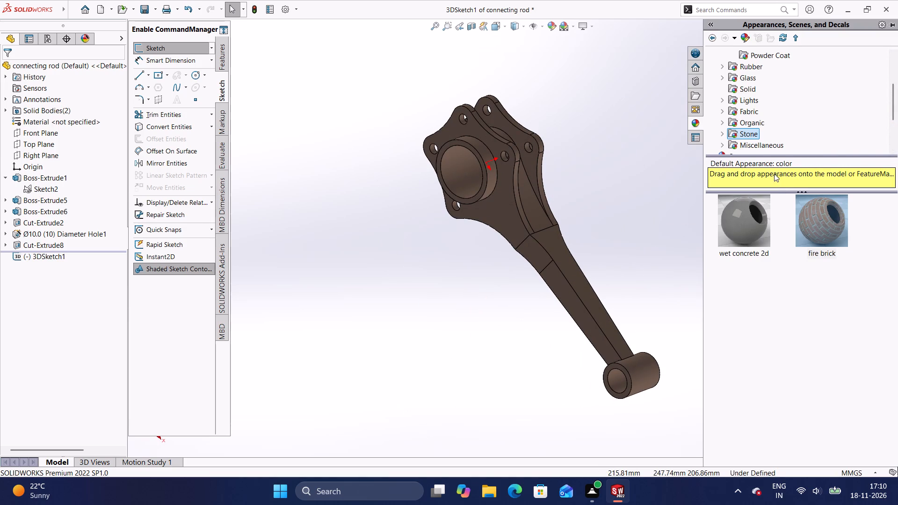
pyautogui.click(760, 148)
pyautogui.scroll(-1, 753, 223)
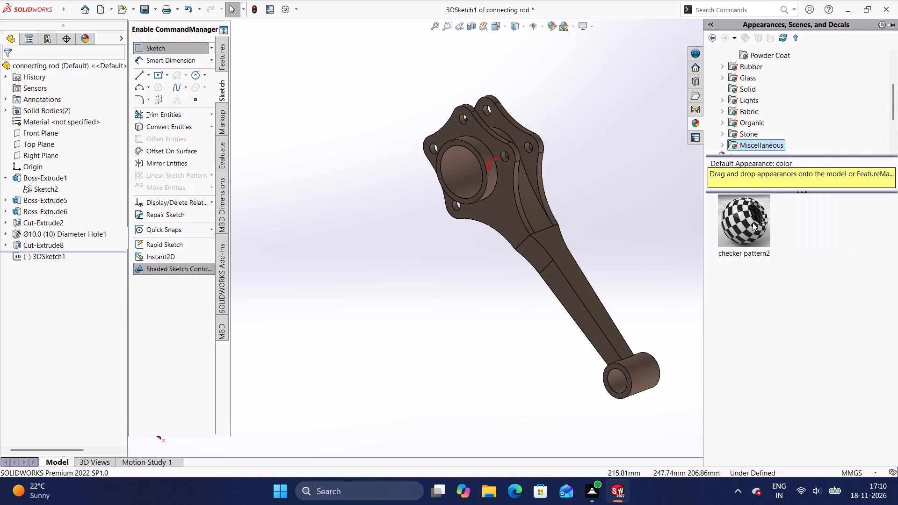
pyautogui.moveTo(753, 223); pyautogui.dragTo(577, 245)
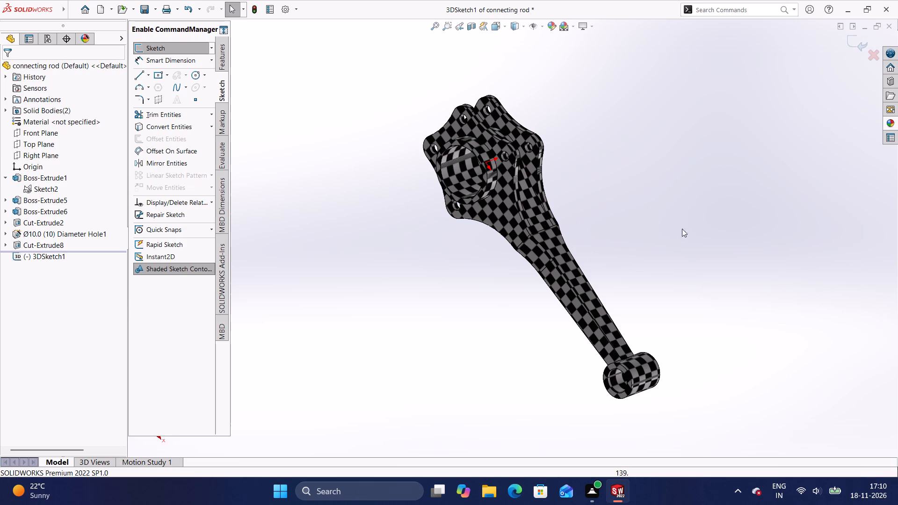
# Apply the 3 Point Beige scene from the Basic Scenes to the graphics view.
pyautogui.click(895, 119)
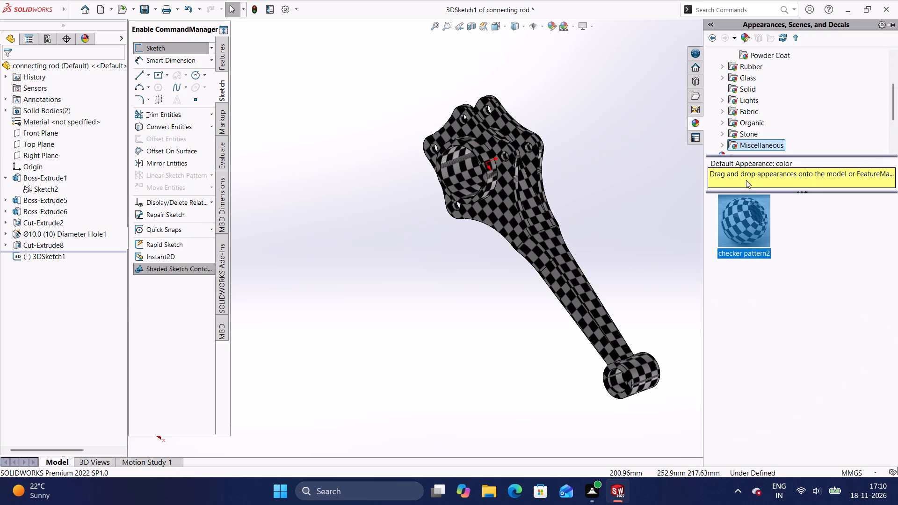
pyautogui.scroll(-1, 747, 144)
pyautogui.click(751, 129)
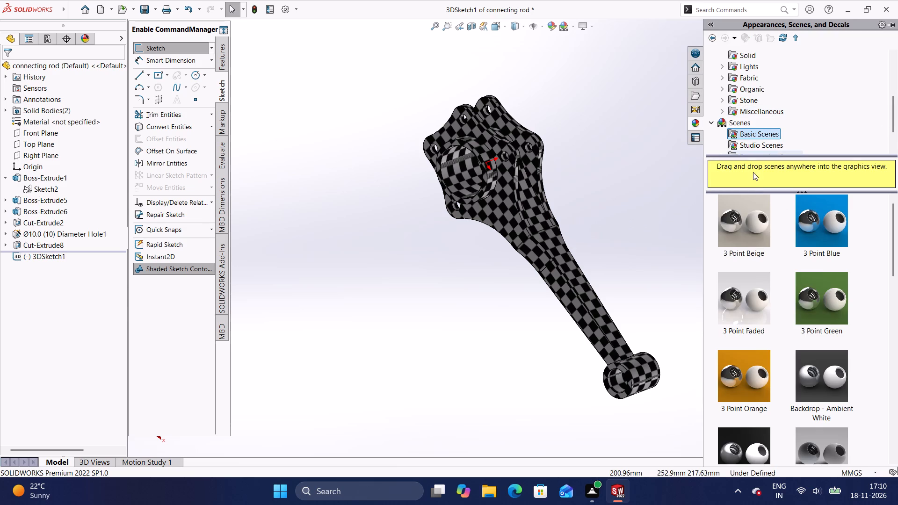
pyautogui.moveTo(743, 230); pyautogui.dragTo(525, 200)
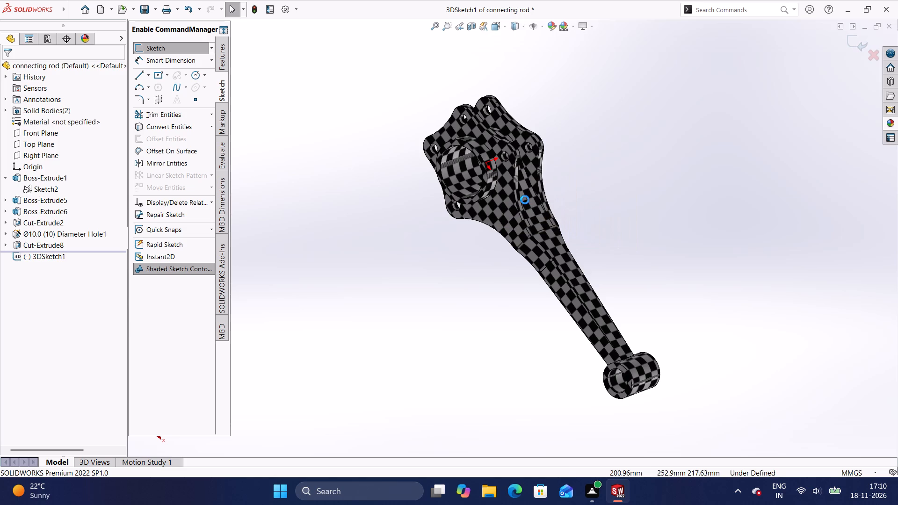
pyautogui.scroll(10, 525, 200)
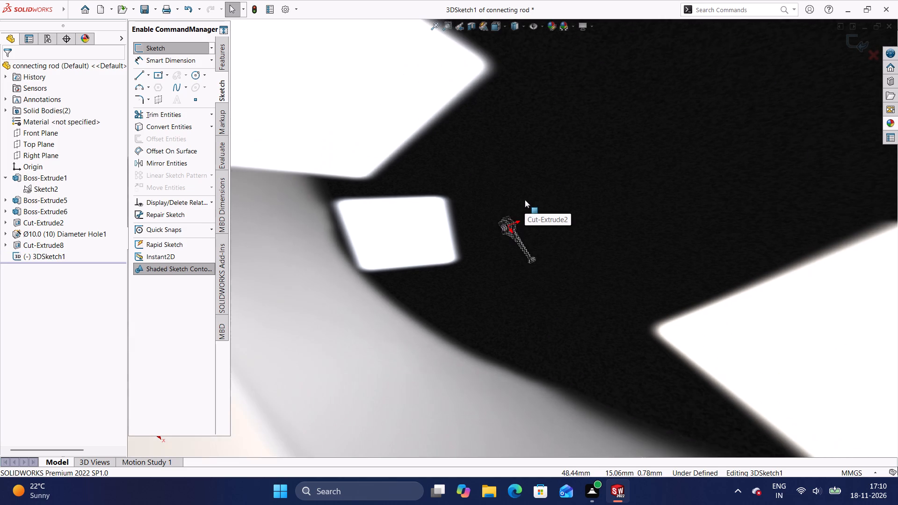
pyautogui.scroll(8, 525, 200)
pyautogui.scroll(-12, 525, 200)
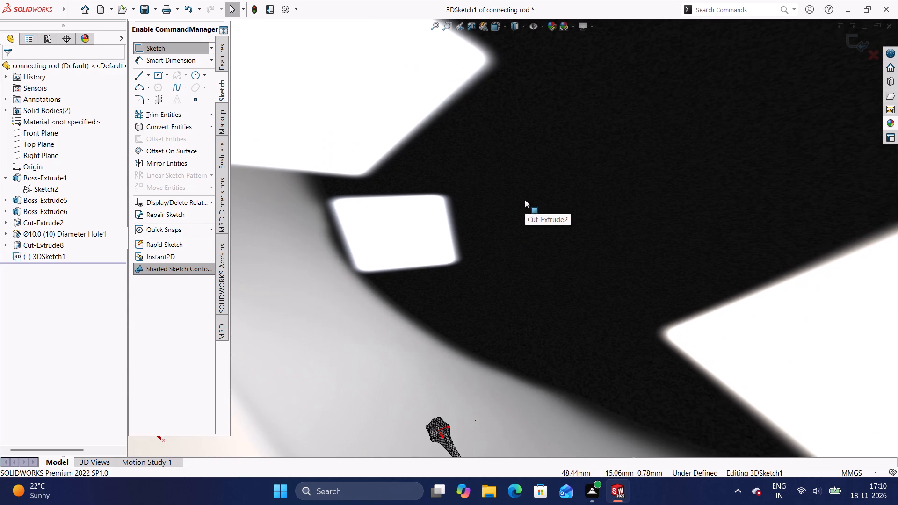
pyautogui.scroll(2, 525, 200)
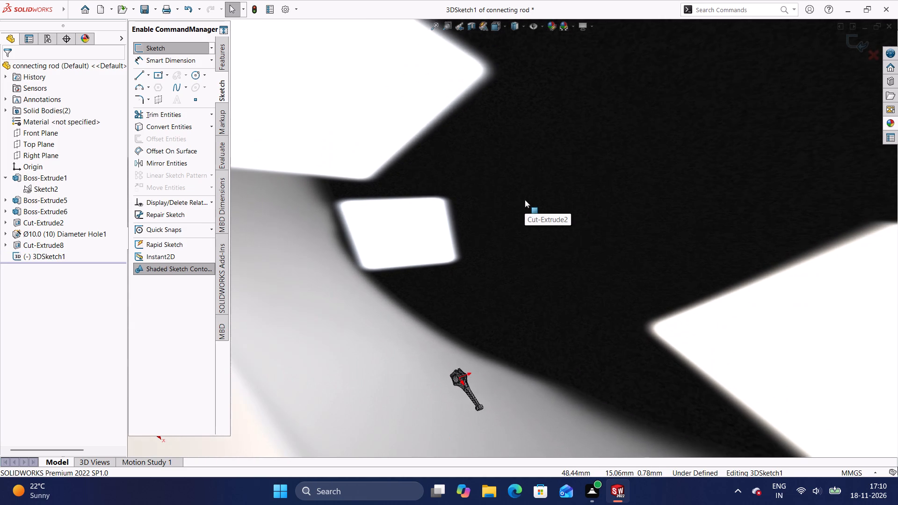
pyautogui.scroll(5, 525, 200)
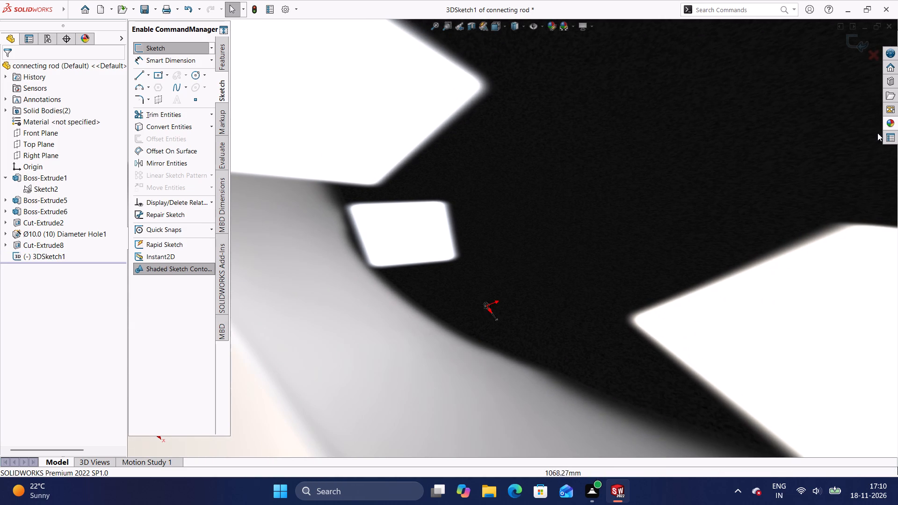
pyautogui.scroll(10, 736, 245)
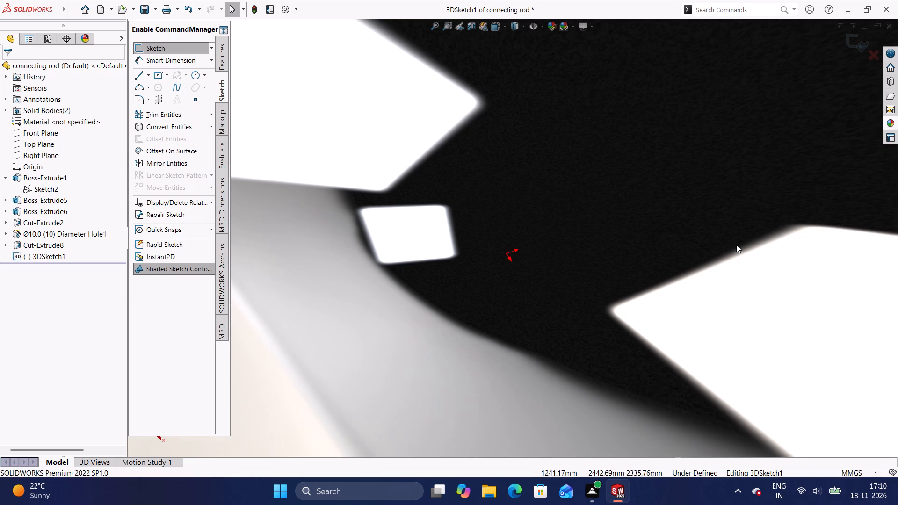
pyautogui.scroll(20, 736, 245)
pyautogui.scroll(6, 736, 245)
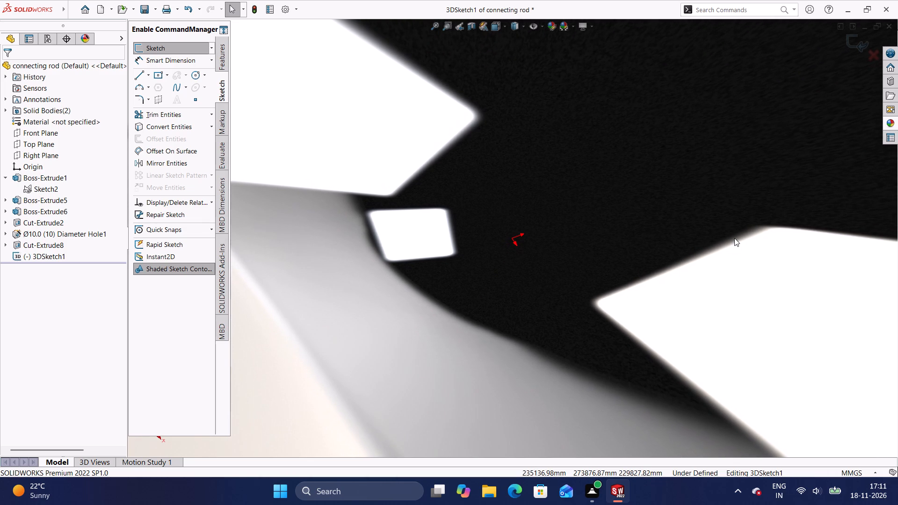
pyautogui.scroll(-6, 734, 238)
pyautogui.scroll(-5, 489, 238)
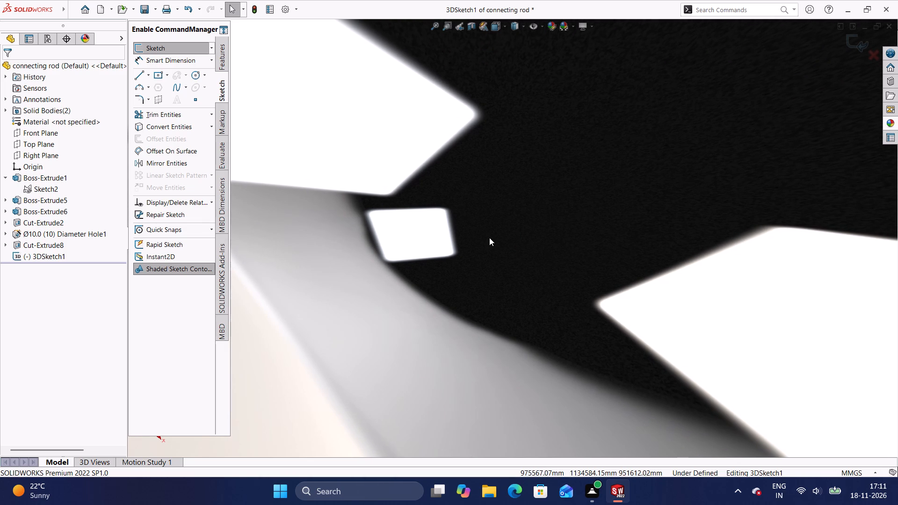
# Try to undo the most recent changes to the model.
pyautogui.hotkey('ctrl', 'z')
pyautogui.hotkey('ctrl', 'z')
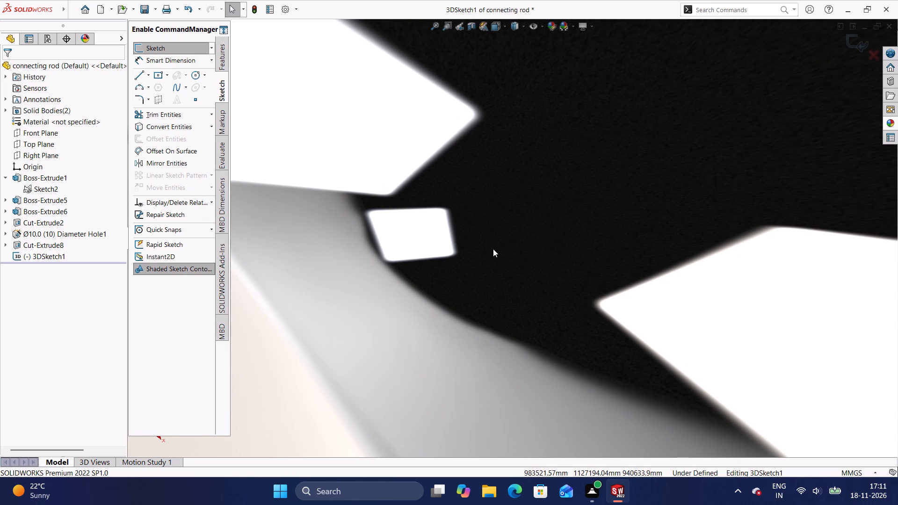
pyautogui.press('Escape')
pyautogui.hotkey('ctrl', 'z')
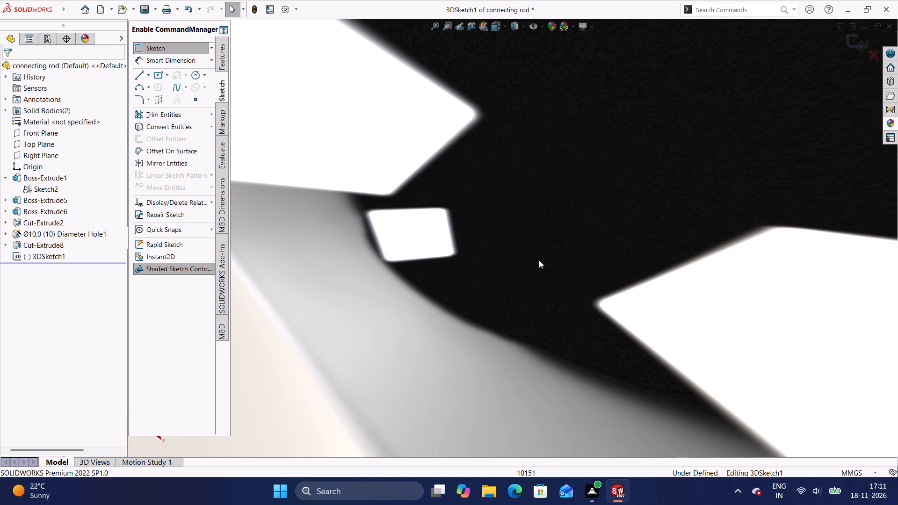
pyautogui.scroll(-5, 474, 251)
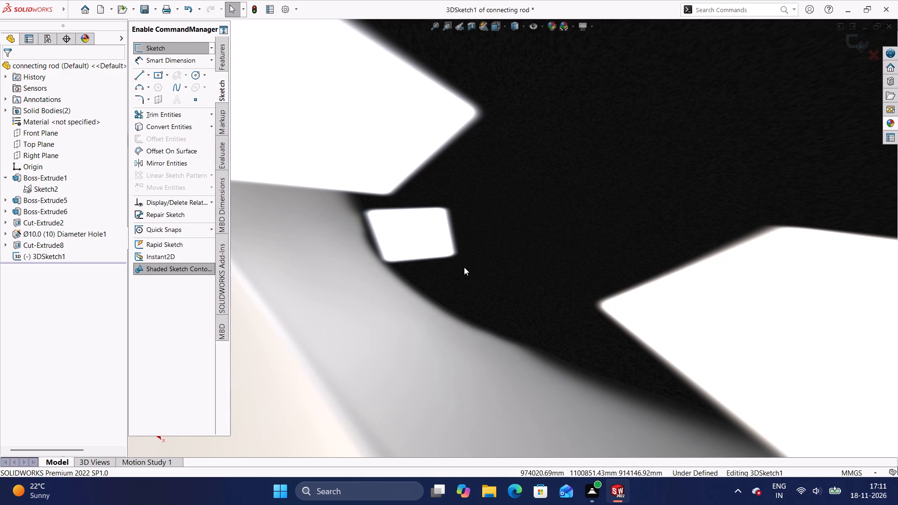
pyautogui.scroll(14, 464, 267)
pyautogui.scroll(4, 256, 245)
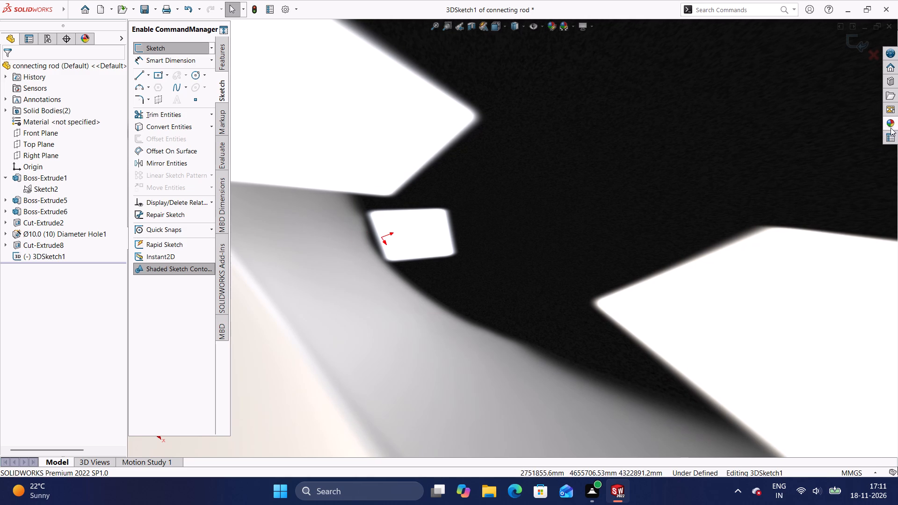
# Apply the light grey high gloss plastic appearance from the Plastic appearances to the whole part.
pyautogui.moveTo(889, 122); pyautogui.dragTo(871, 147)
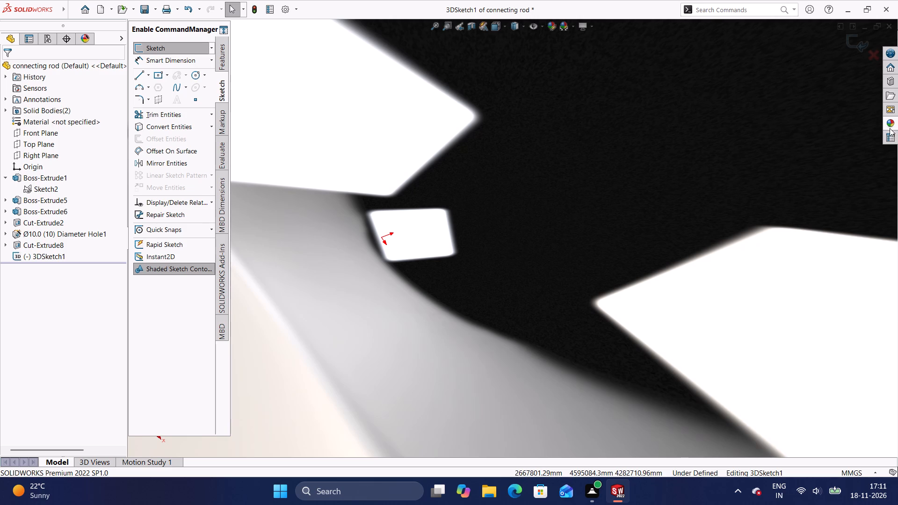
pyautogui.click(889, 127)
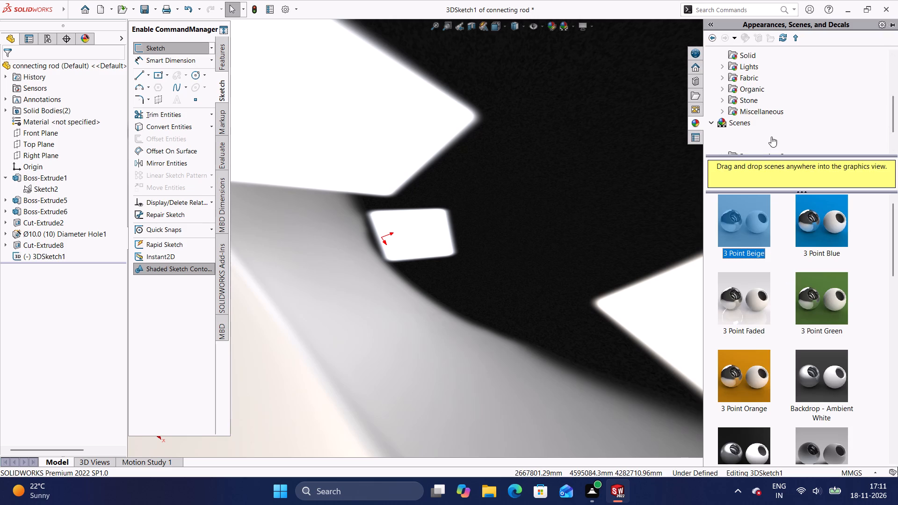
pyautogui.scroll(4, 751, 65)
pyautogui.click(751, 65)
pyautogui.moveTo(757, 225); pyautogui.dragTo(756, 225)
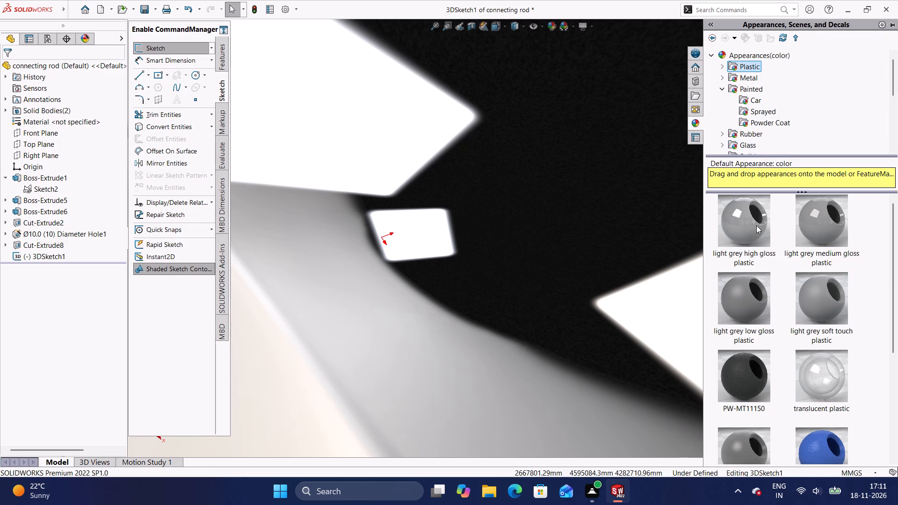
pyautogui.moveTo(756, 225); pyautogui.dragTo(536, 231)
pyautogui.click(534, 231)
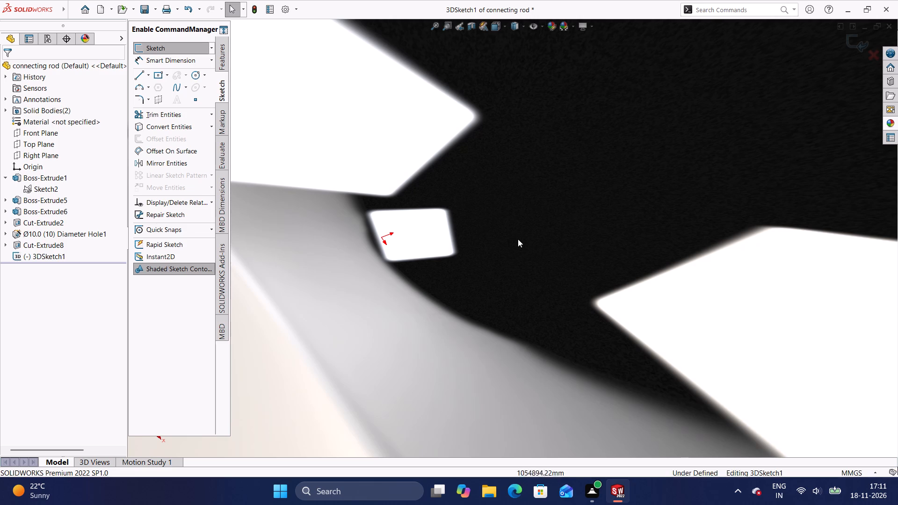
# Bring the connecting rod back into view by orienting normal to Cut-Extrude8, and examine it from above the flange face.
pyautogui.click(388, 235)
pyautogui.doubleClick(384, 235)
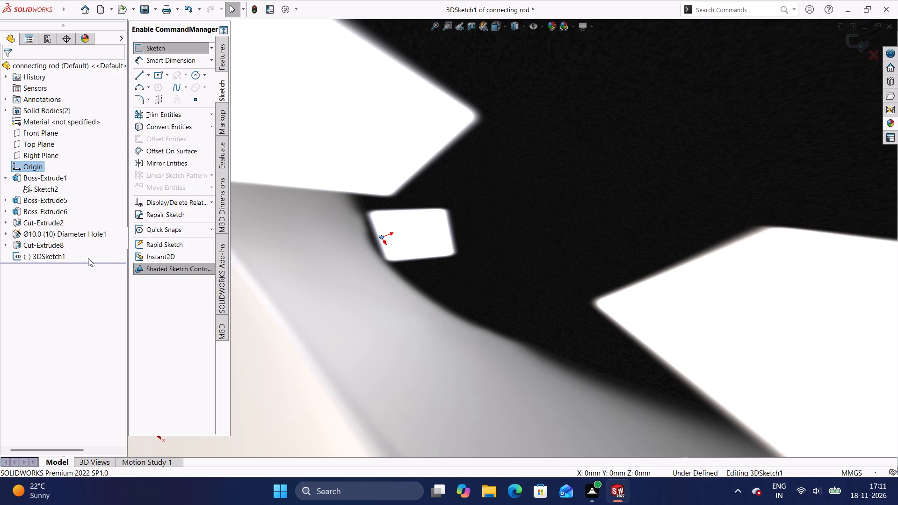
pyautogui.click(45, 246)
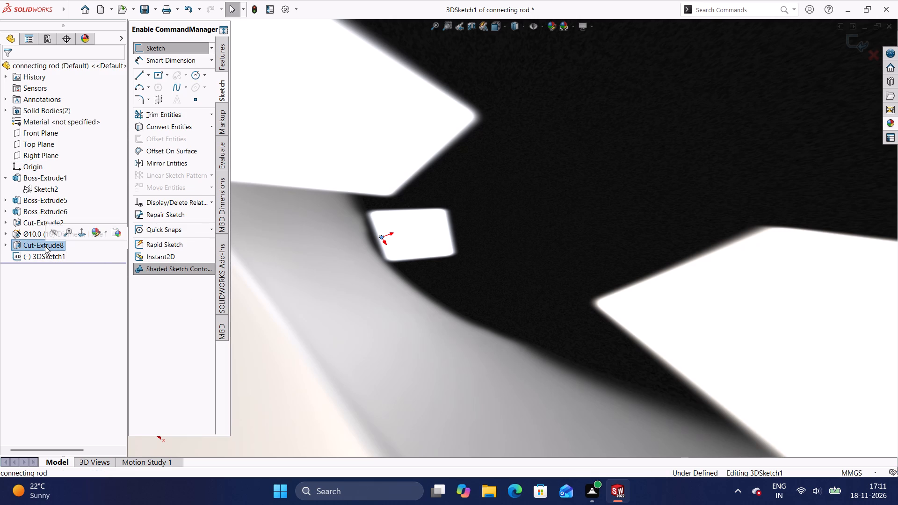
pyautogui.click(80, 236)
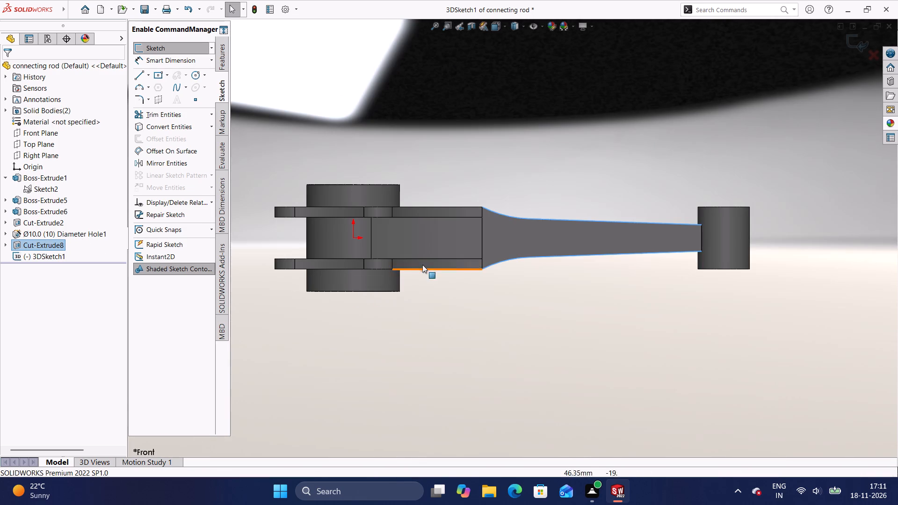
pyautogui.moveTo(434, 238); pyautogui.dragTo(421, 364, button='middle')
pyautogui.scroll(-1, 431, 238)
pyautogui.moveTo(410, 238); pyautogui.dragTo(407, 242, button='middle')
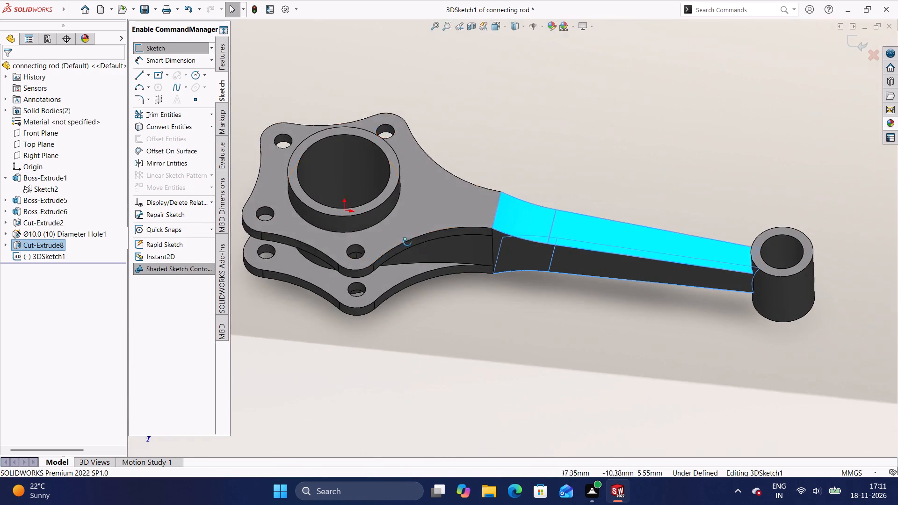
pyautogui.moveTo(407, 242); pyautogui.dragTo(404, 304, button='middle')
pyautogui.scroll(19, 404, 304)
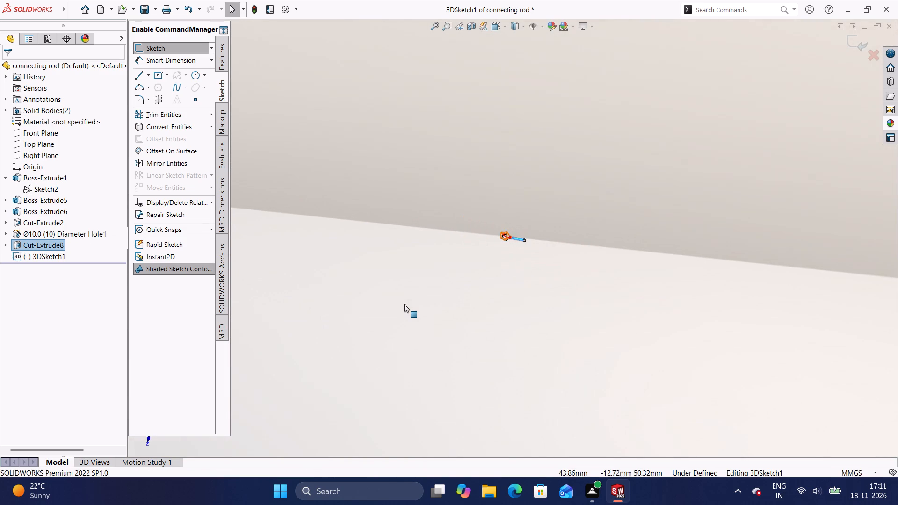
pyautogui.scroll(-15, 511, 233)
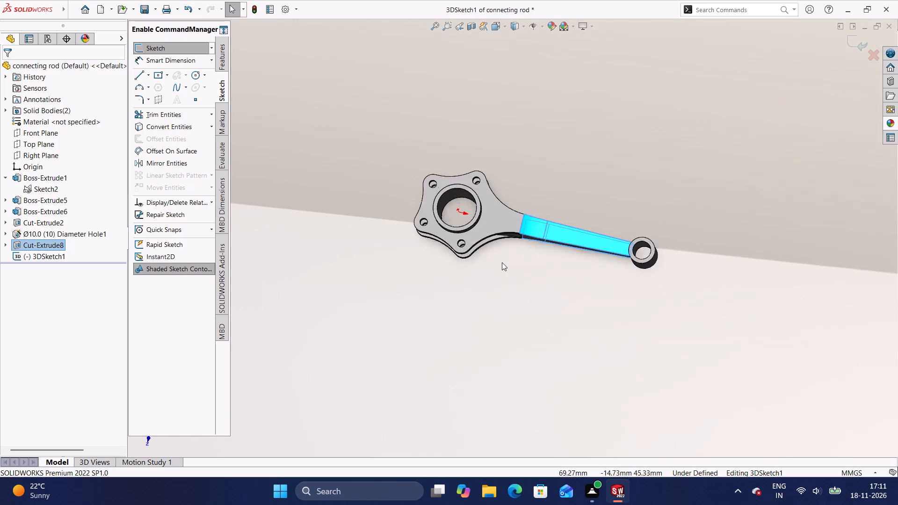
pyautogui.scroll(-2, 502, 262)
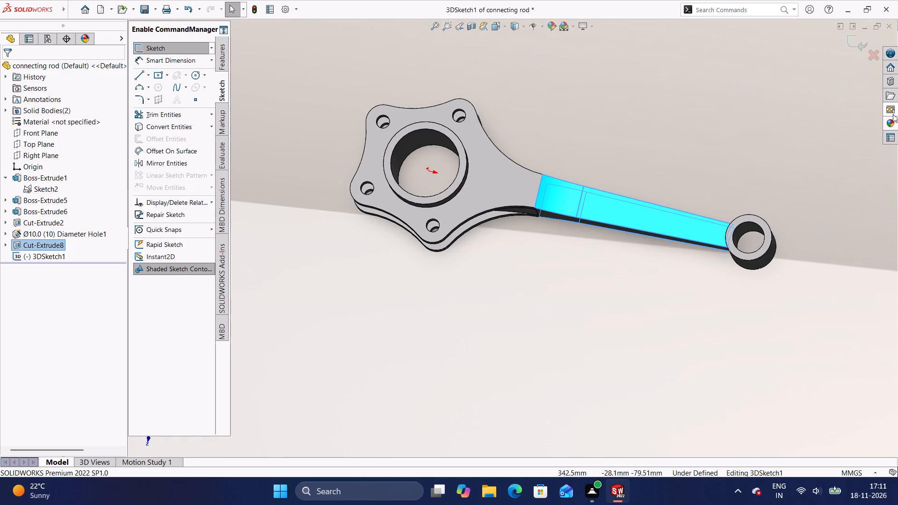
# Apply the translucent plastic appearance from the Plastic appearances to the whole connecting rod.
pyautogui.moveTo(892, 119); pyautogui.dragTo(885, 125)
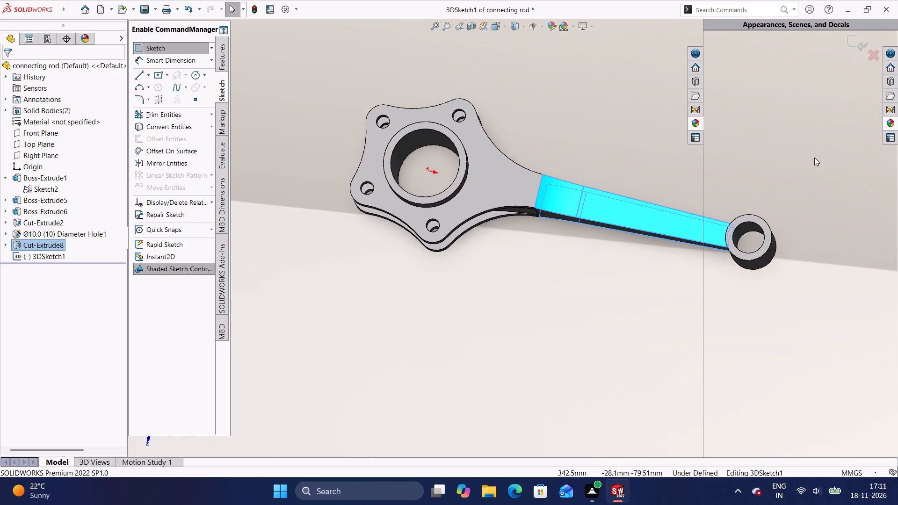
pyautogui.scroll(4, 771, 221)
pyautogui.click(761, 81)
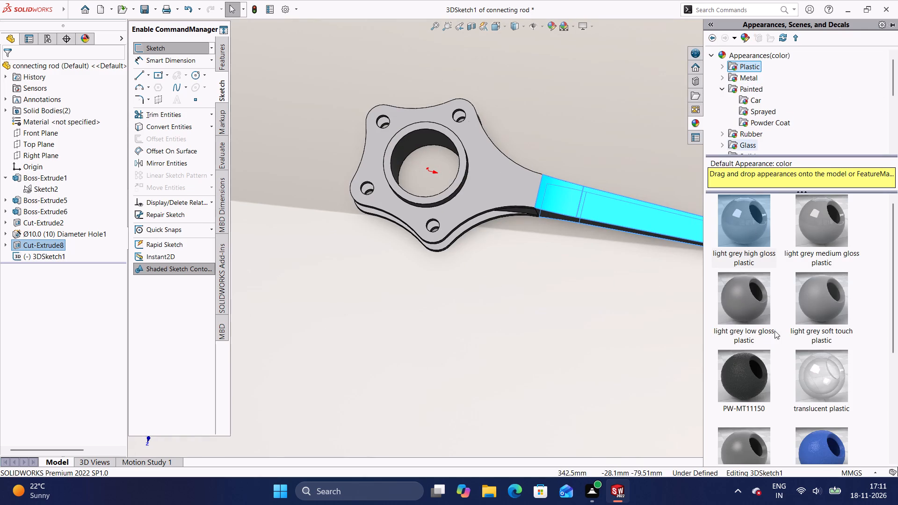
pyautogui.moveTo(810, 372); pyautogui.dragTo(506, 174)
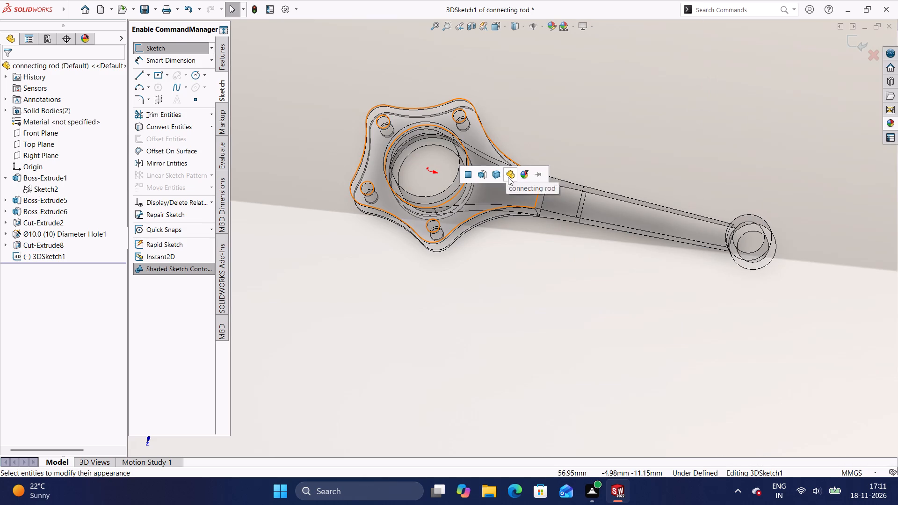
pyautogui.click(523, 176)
# Examine the translucent connecting rod from the flange faces, the shank sides and the small end.
pyautogui.moveTo(559, 215); pyautogui.dragTo(547, 245, button='middle')
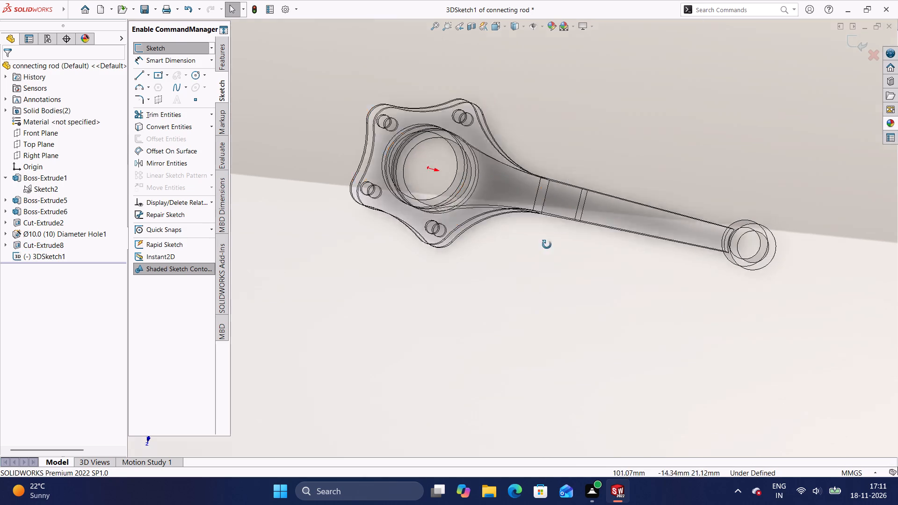
pyautogui.moveTo(547, 245); pyautogui.dragTo(501, 349, button='middle')
pyautogui.moveTo(547, 243); pyautogui.dragTo(614, 269, button='middle')
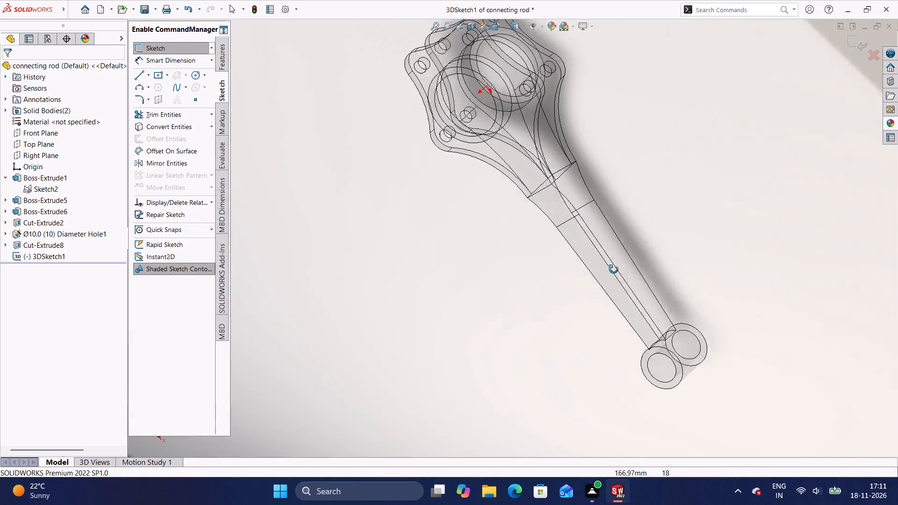
pyautogui.moveTo(614, 269); pyautogui.dragTo(557, 134, button='middle')
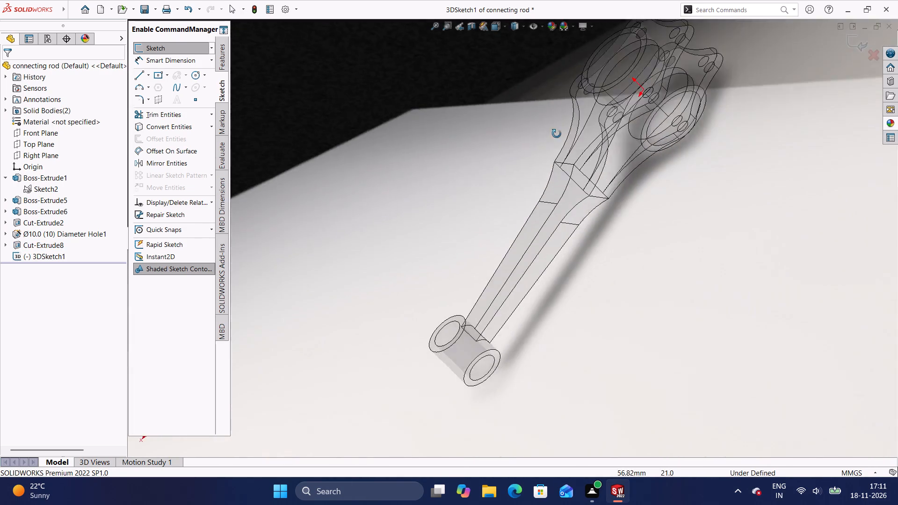
pyautogui.moveTo(557, 134); pyautogui.dragTo(319, 430, button='middle')
pyautogui.scroll(3, 430, 369)
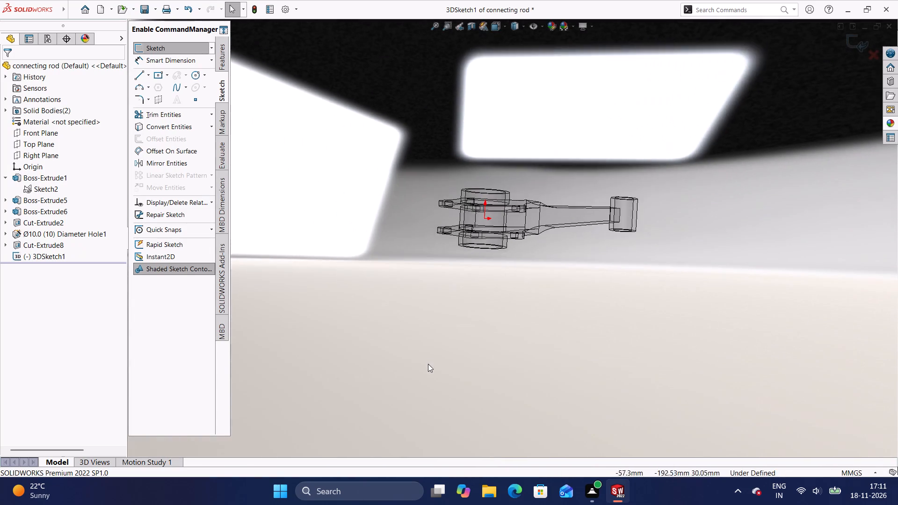
pyautogui.scroll(17, 428, 364)
pyautogui.scroll(-1, 516, 241)
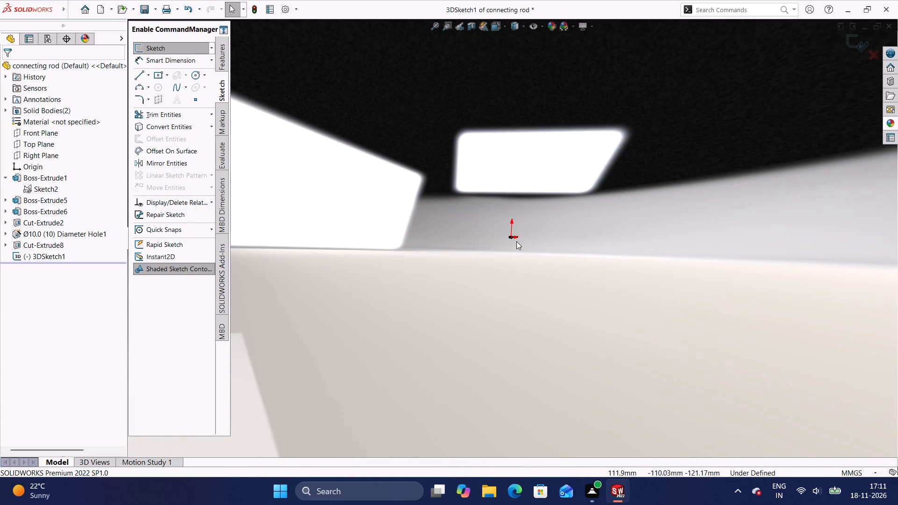
pyautogui.scroll(-20, 516, 241)
pyautogui.scroll(-1, 516, 241)
pyautogui.scroll(-1, 607, 176)
pyautogui.moveTo(607, 176); pyautogui.dragTo(597, 193, button='middle')
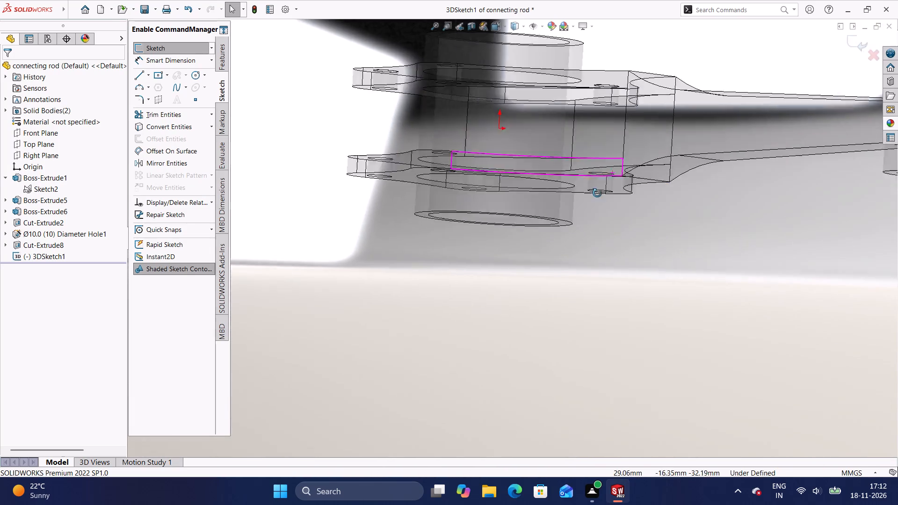
pyautogui.moveTo(597, 193); pyautogui.dragTo(556, 308, button='middle')
pyautogui.scroll(3, 608, 240)
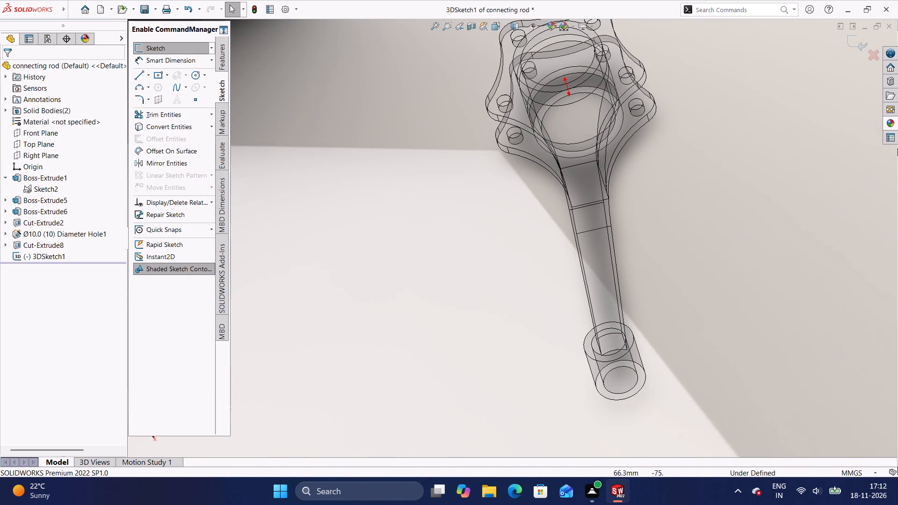
# Apply the large spark erosion plastic blue appearance from the Plastic appearances to the whole connecting rod.
pyautogui.click(890, 123)
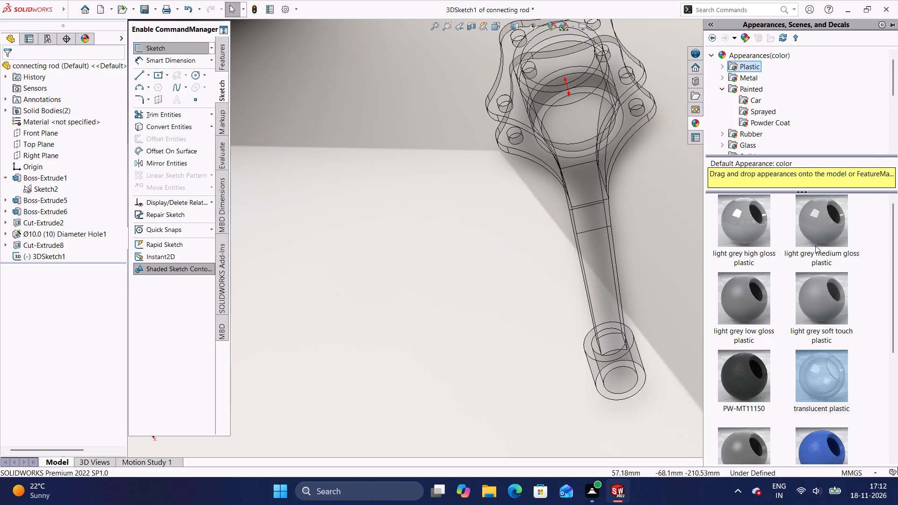
pyautogui.scroll(3, 810, 256)
pyautogui.click(826, 437)
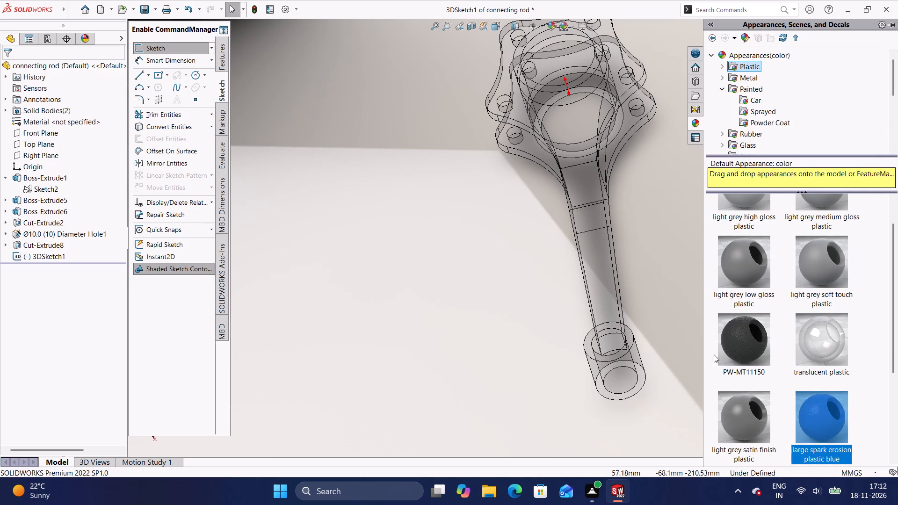
pyautogui.moveTo(823, 416); pyautogui.dragTo(608, 199)
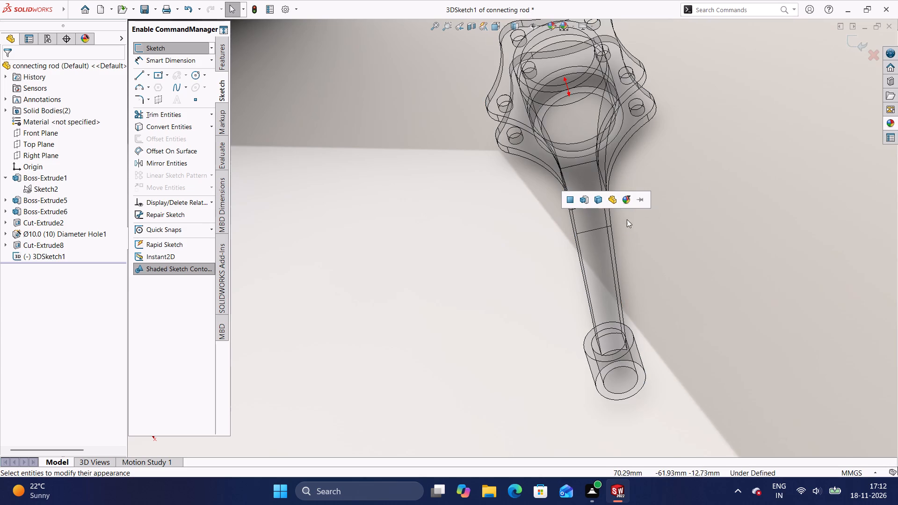
pyautogui.click(626, 200)
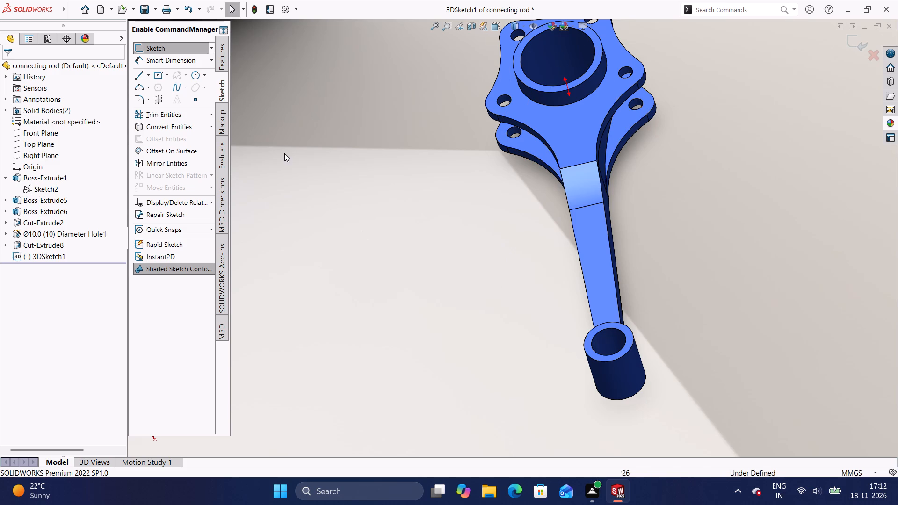
# Review the list of appearances applied to the connecting rod and its sort order options.
pyautogui.click(86, 41)
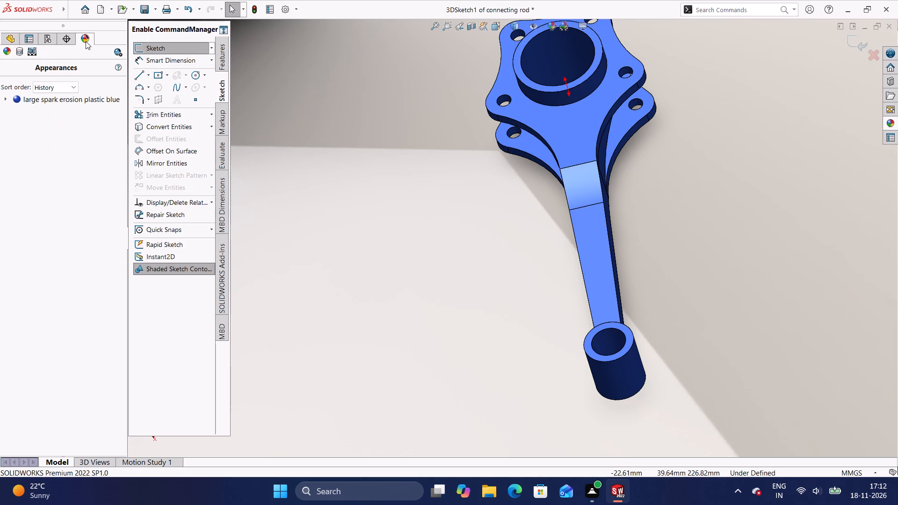
pyautogui.click(70, 88)
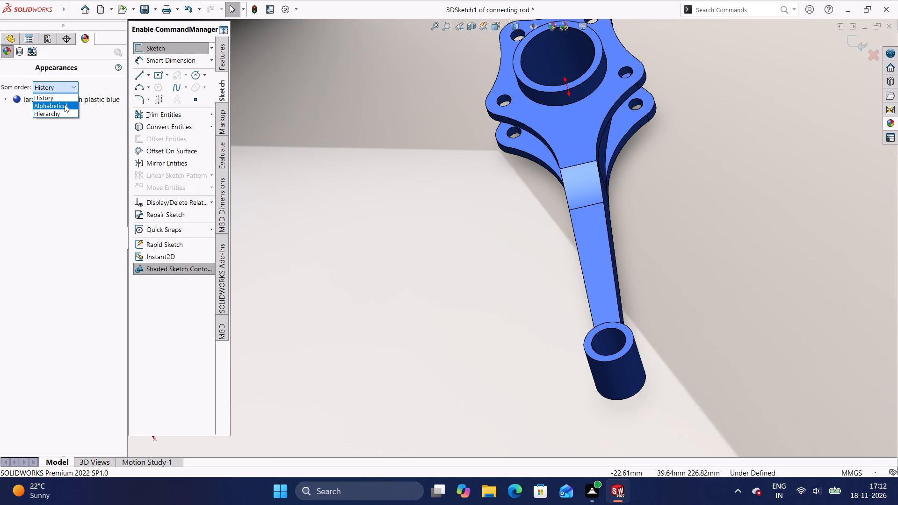
pyautogui.click(325, 325)
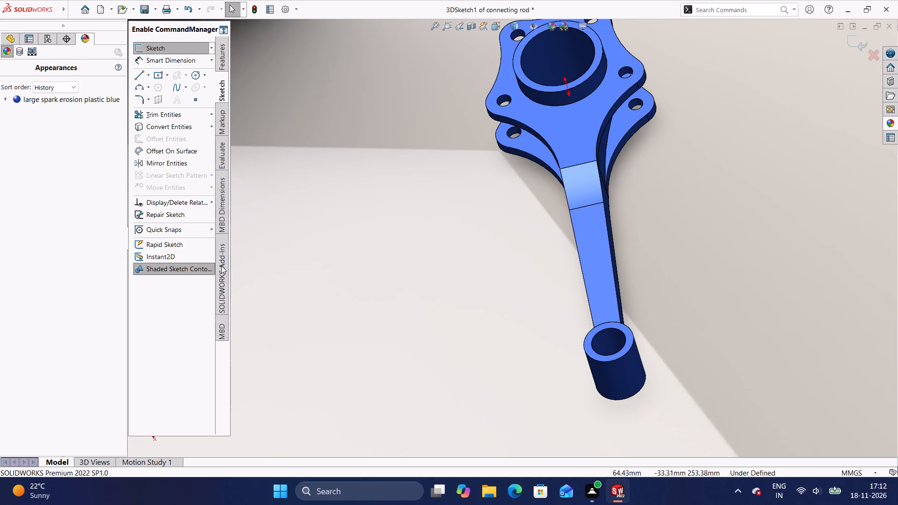
pyautogui.click(7, 55)
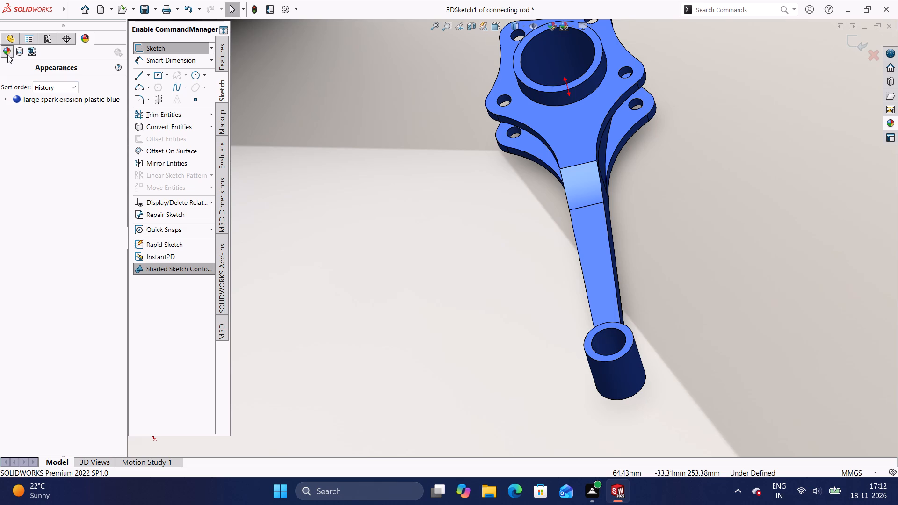
pyautogui.click(7, 55)
pyautogui.click(7, 53)
# Undo the recent plastic appearance and scene changes, back to the fire brick appearance.
pyautogui.hotkey('ctrl', 'z')
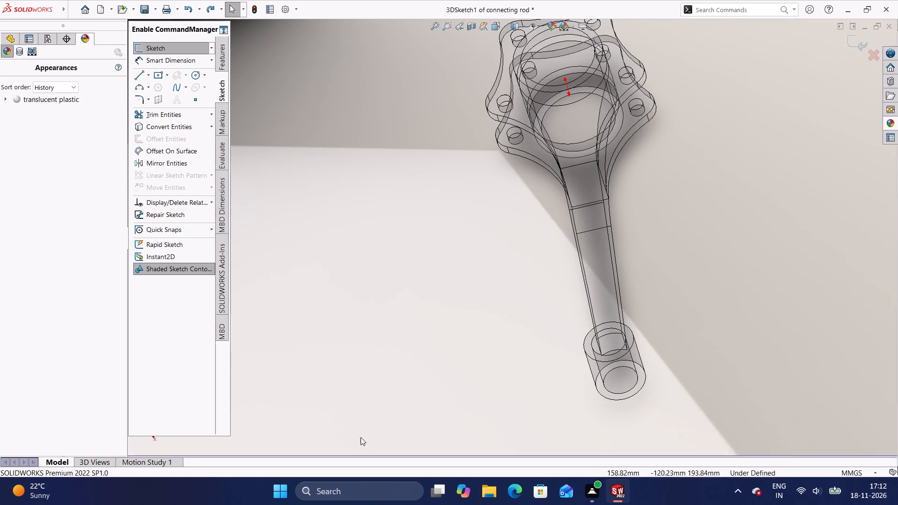
pyautogui.hotkey('ctrl', 'z')
pyautogui.hotkey('ctrl', 'z')
pyautogui.hotkey('ctrl', 'z')
pyautogui.keyDown('ctrl'); pyautogui.click(372, 442); pyautogui.keyUp('ctrl')
pyautogui.hotkey('ctrl', 'z')
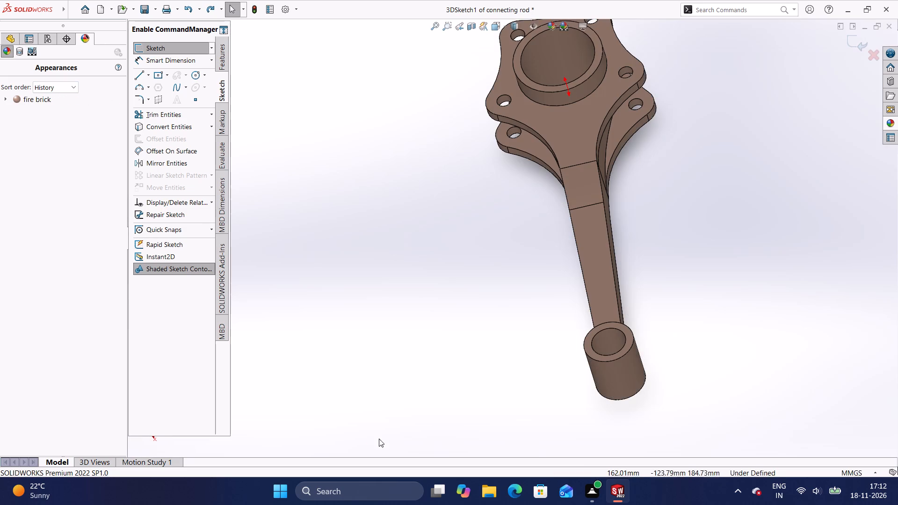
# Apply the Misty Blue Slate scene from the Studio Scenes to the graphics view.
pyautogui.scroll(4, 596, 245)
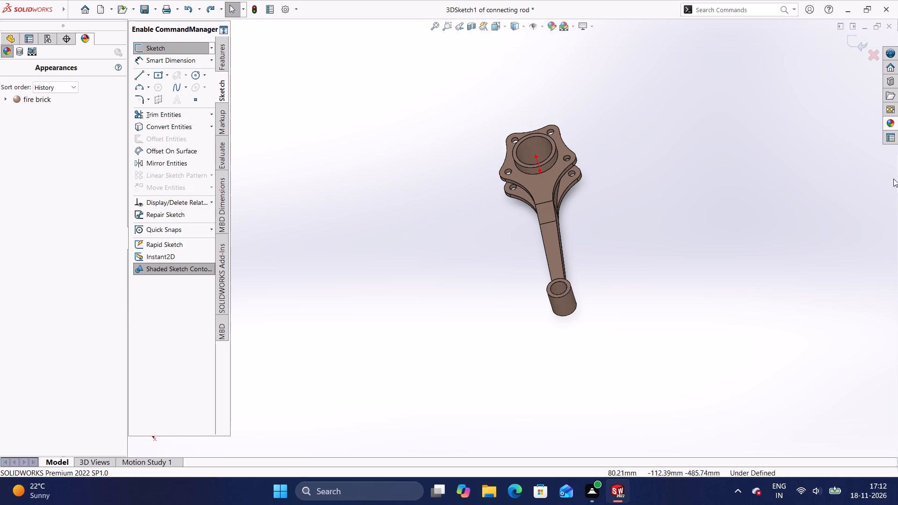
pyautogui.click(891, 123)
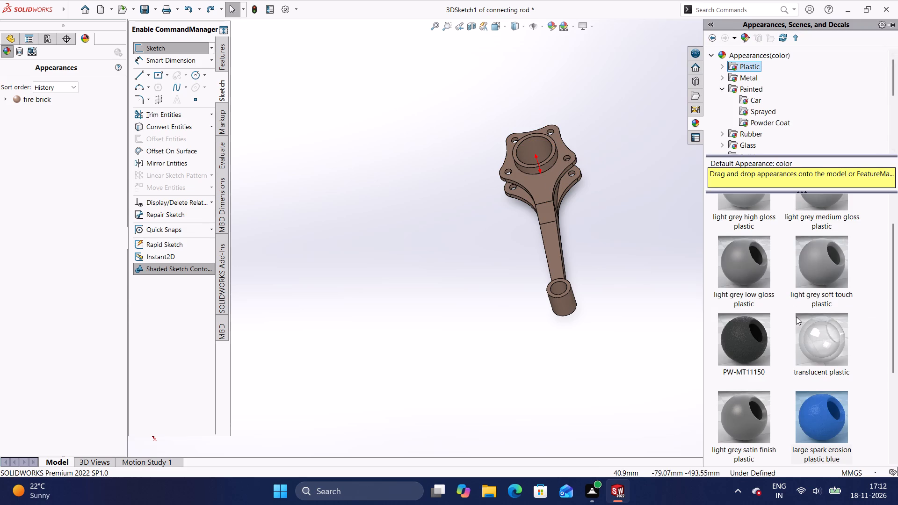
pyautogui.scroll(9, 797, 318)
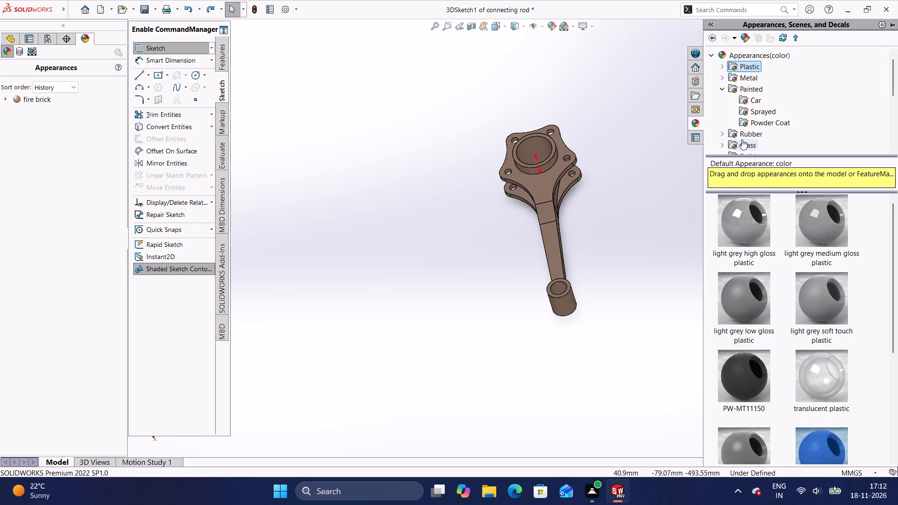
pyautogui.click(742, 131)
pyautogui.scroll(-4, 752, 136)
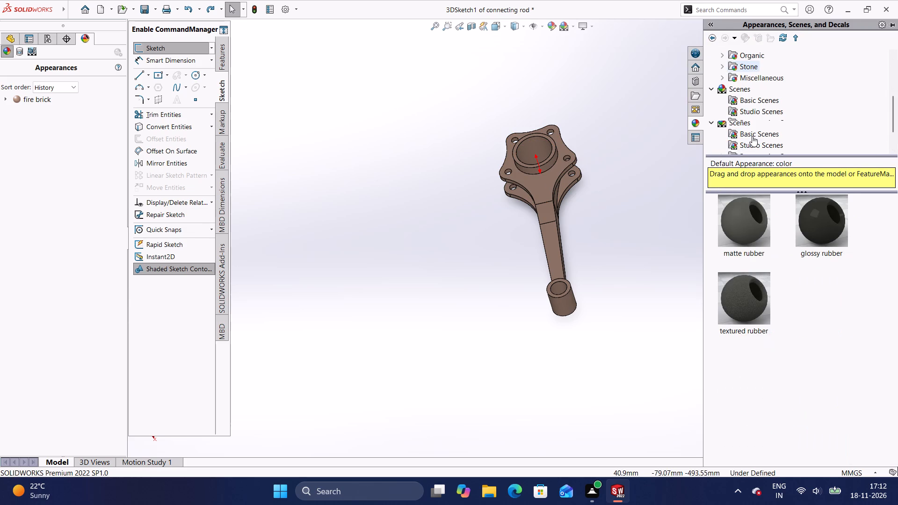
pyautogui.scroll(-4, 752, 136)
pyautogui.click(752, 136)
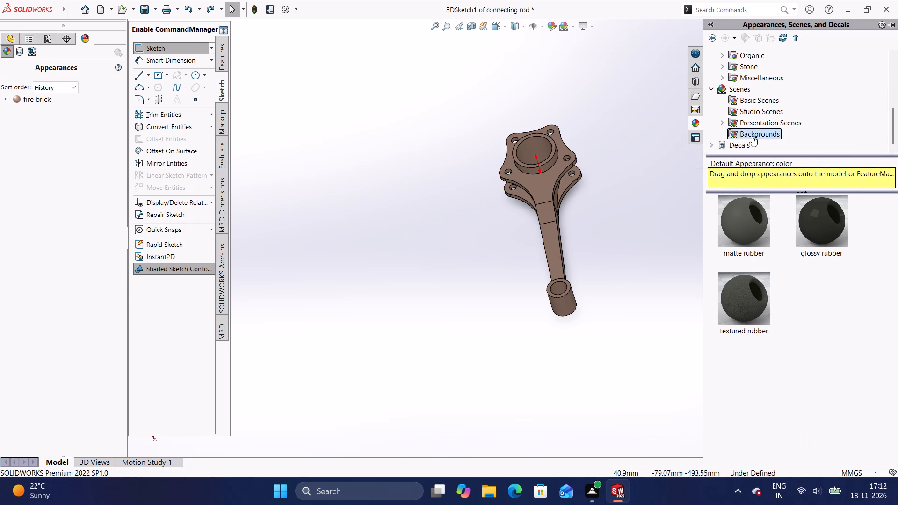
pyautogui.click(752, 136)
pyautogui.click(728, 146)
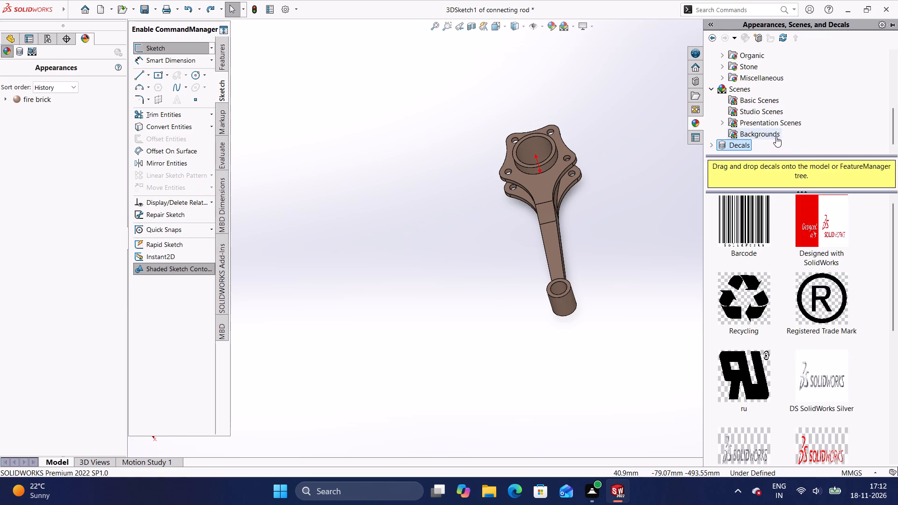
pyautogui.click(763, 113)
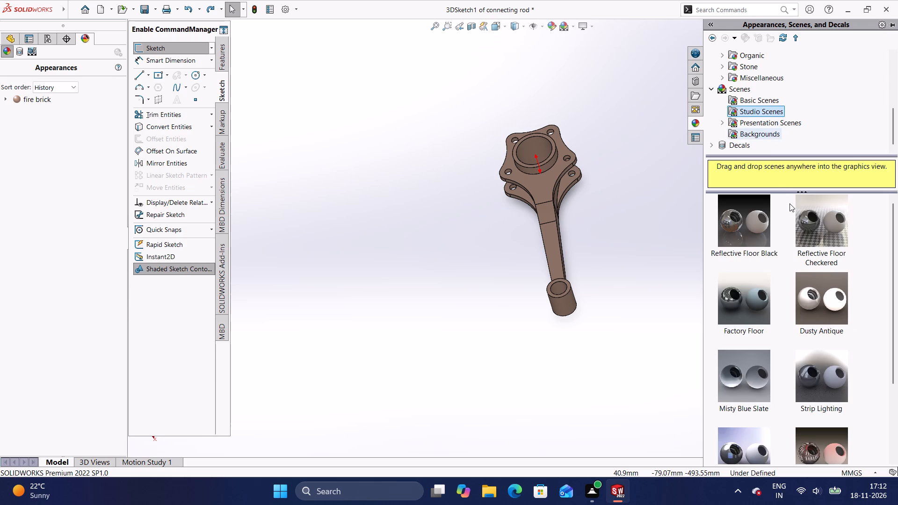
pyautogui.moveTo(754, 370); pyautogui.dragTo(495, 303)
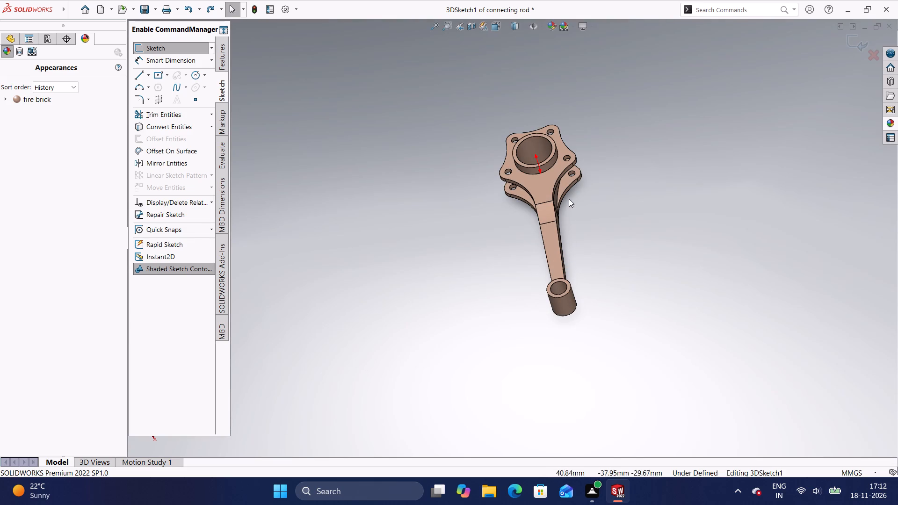
# Examine the connecting rod against the Misty Blue Slate scene from above, below and the shank sides.
pyautogui.moveTo(548, 207); pyautogui.dragTo(286, 368, button='middle')
pyautogui.scroll(-1, 284, 371)
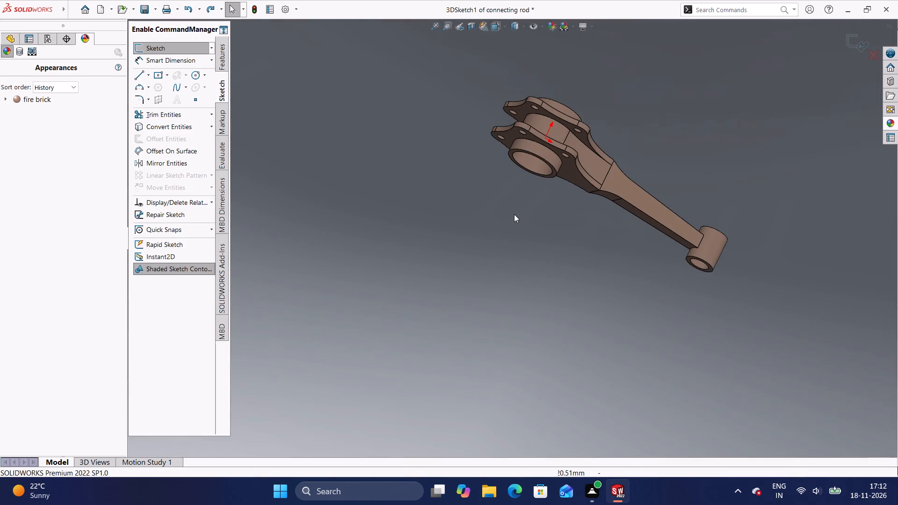
pyautogui.moveTo(514, 214); pyautogui.dragTo(444, 330, button='middle')
pyautogui.scroll(1, 447, 328)
pyautogui.scroll(3, 533, 207)
pyautogui.moveTo(531, 207); pyautogui.dragTo(535, 180, button='middle')
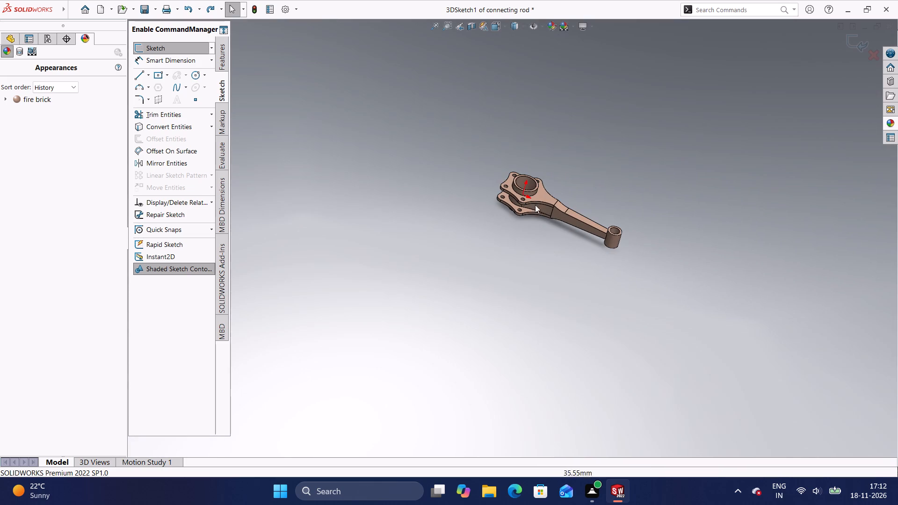
pyautogui.scroll(1, 523, 229)
pyautogui.moveTo(523, 229); pyautogui.dragTo(645, 185, button='middle')
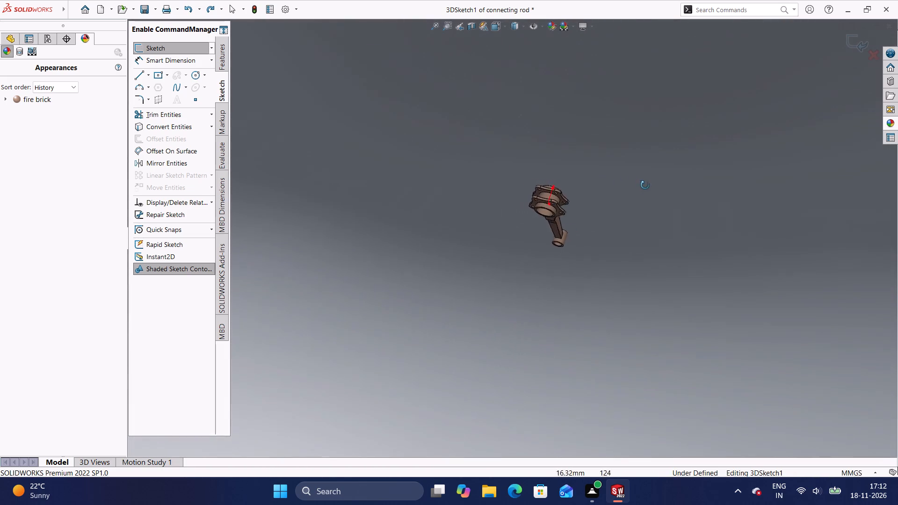
pyautogui.moveTo(645, 185); pyautogui.dragTo(459, 490, button='middle')
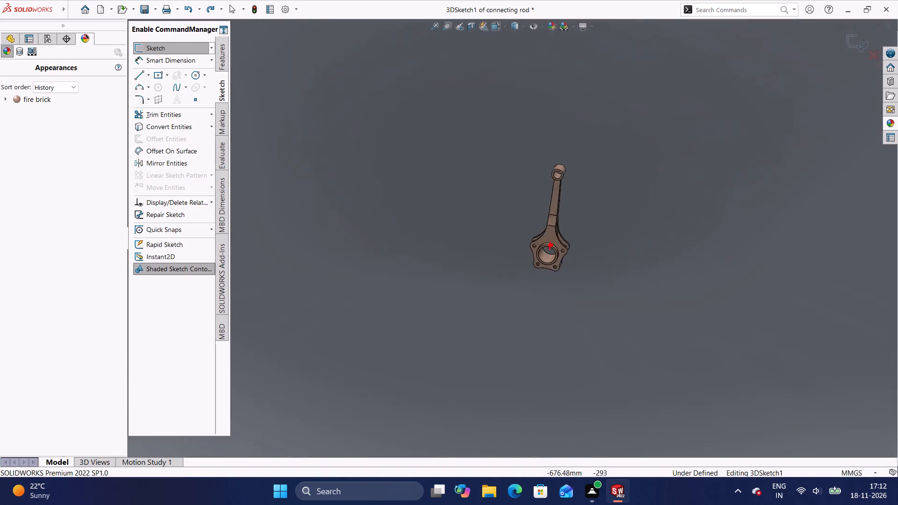
pyautogui.moveTo(459, 490); pyautogui.dragTo(393, 485, button='middle')
pyautogui.moveTo(525, 369); pyautogui.dragTo(526, 371, button='middle')
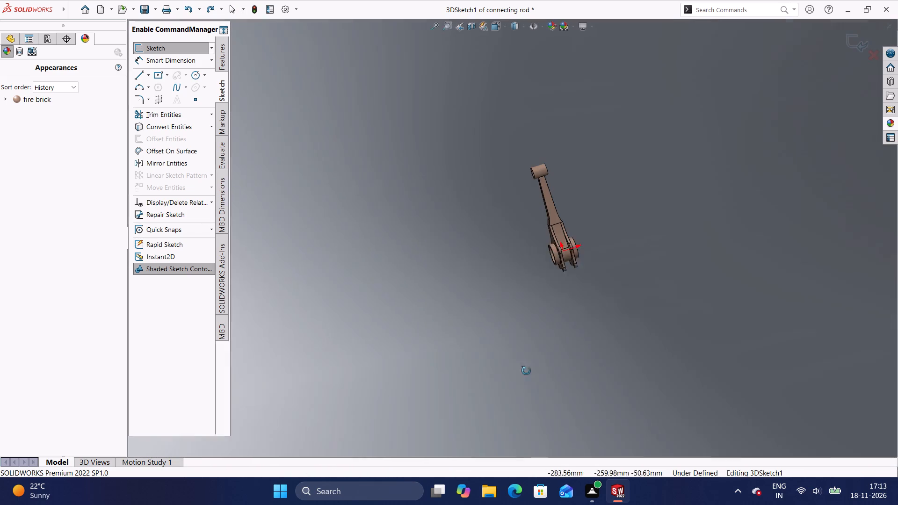
pyautogui.moveTo(526, 371); pyautogui.dragTo(531, 370, button='middle')
# Apply the Strip Lighting scene from the Studio Scenes to the graphics view.
pyautogui.click(891, 123)
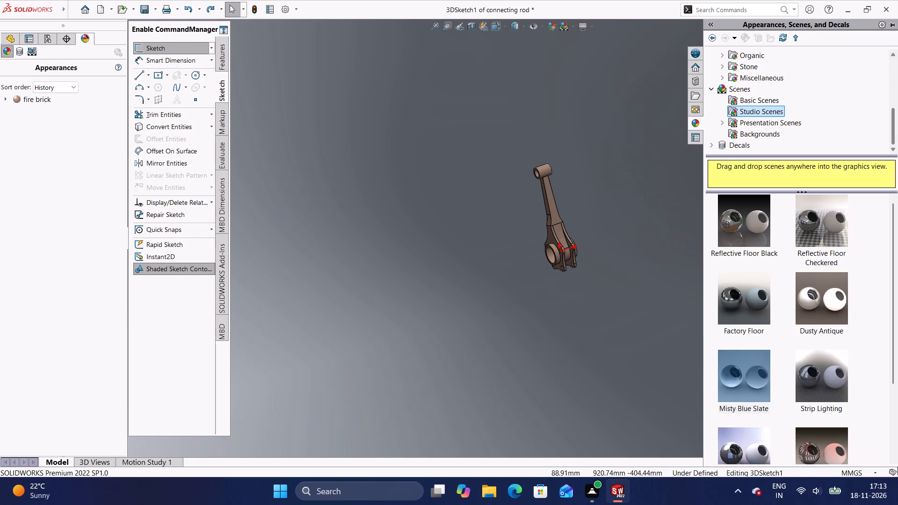
pyautogui.click(772, 112)
pyautogui.scroll(-2, 780, 322)
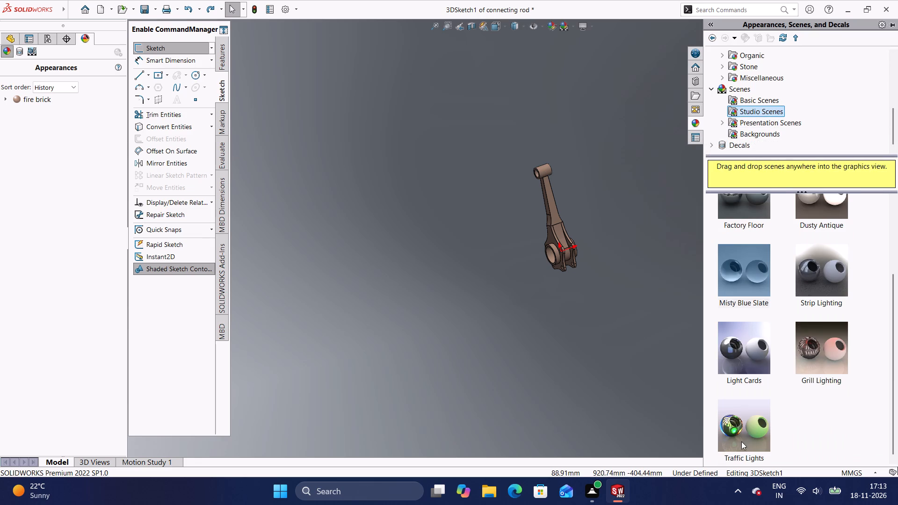
pyautogui.click(824, 286)
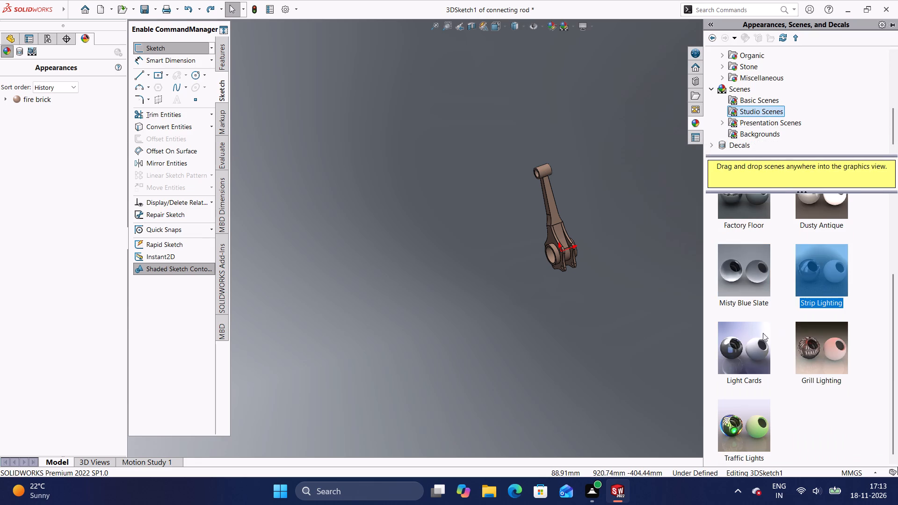
pyautogui.moveTo(828, 273); pyautogui.dragTo(547, 295)
# Examine the connecting rod against the Strip Lighting scene from the flange faces, the shank sides and the small end.
pyautogui.scroll(-1, 567, 315)
pyautogui.moveTo(567, 315); pyautogui.dragTo(565, 313, button='middle')
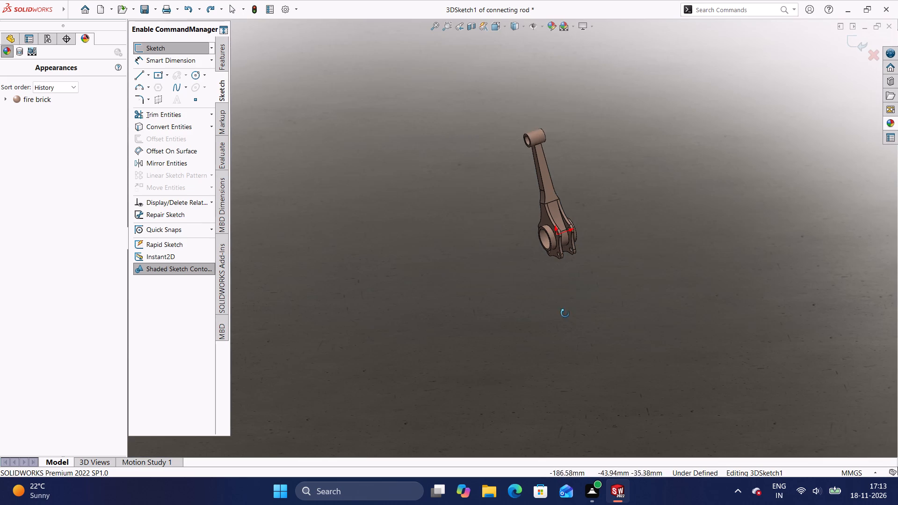
pyautogui.moveTo(565, 313); pyautogui.dragTo(690, 417, button='middle')
pyautogui.moveTo(570, 213); pyautogui.dragTo(536, 341, button='middle')
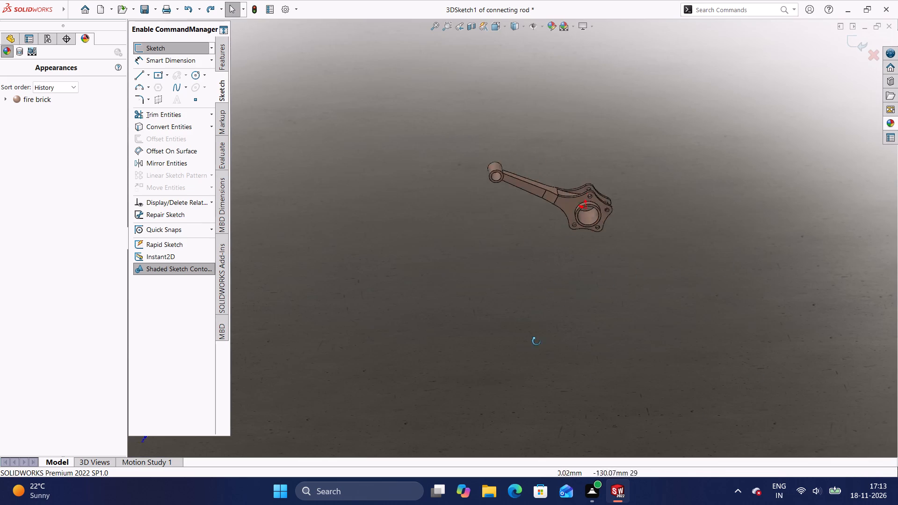
pyautogui.moveTo(536, 341); pyautogui.dragTo(529, 369, button='middle')
pyautogui.scroll(-1, 530, 369)
pyautogui.moveTo(555, 247); pyautogui.dragTo(556, 322, button='middle')
pyautogui.moveTo(569, 245); pyautogui.dragTo(575, 331, button='middle')
pyautogui.moveTo(499, 207); pyautogui.dragTo(817, 366, button='middle')
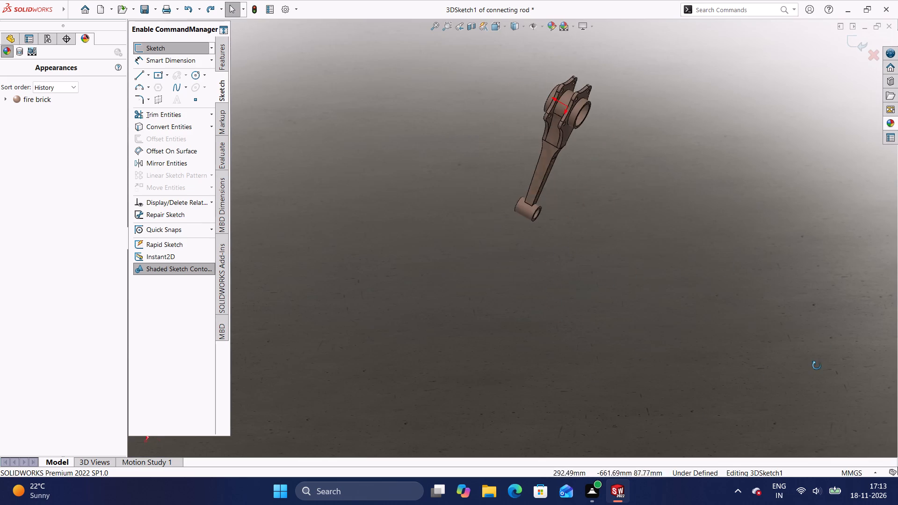
pyautogui.moveTo(817, 366); pyautogui.dragTo(825, 349, button='middle')
pyautogui.scroll(3, 617, 154)
pyautogui.scroll(-6, 523, 192)
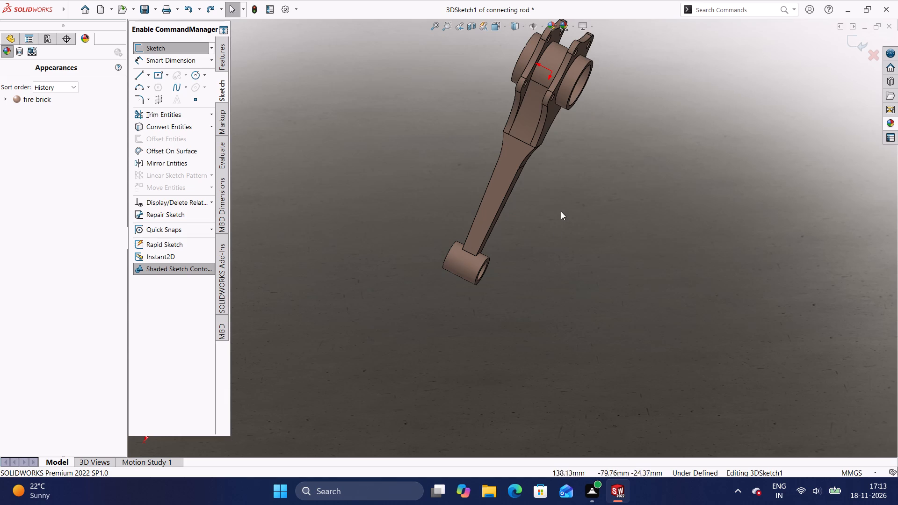
pyautogui.moveTo(566, 126); pyautogui.dragTo(354, 289, button='middle')
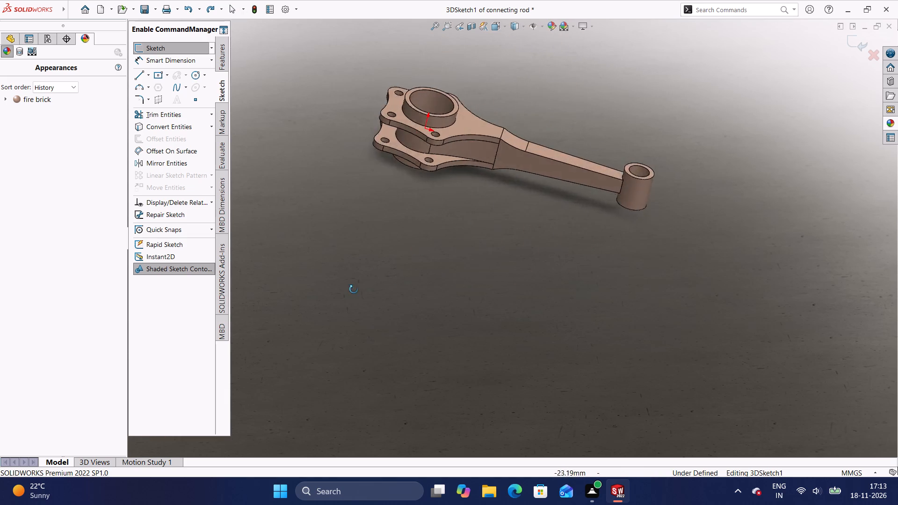
pyautogui.moveTo(354, 289); pyautogui.dragTo(323, 323, button='middle')
pyautogui.moveTo(485, 219); pyautogui.dragTo(468, 256, button='middle')
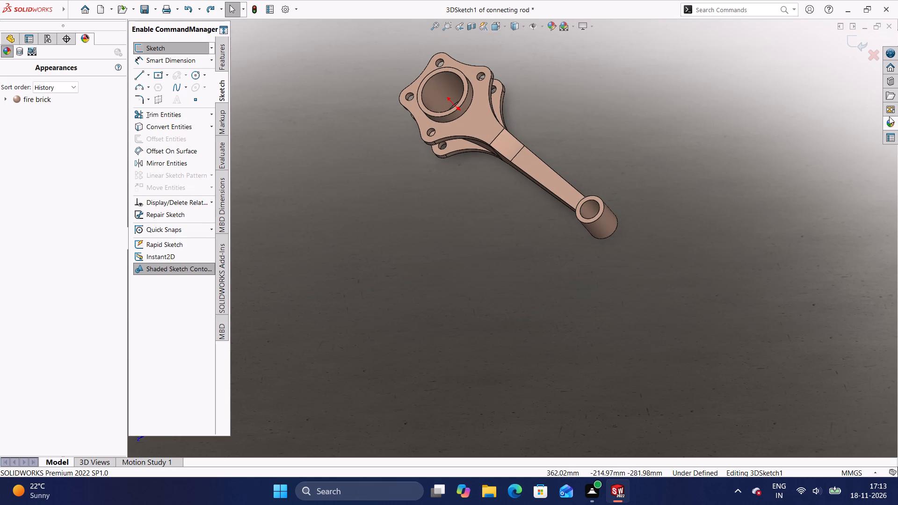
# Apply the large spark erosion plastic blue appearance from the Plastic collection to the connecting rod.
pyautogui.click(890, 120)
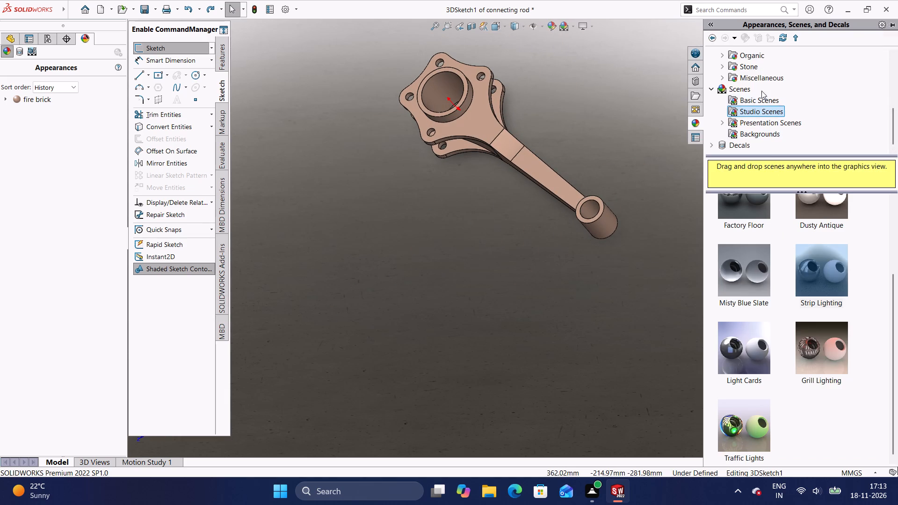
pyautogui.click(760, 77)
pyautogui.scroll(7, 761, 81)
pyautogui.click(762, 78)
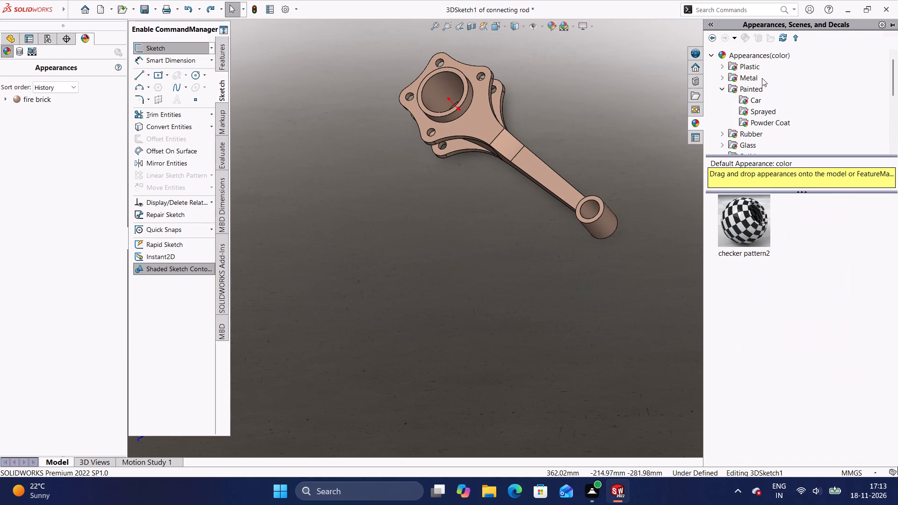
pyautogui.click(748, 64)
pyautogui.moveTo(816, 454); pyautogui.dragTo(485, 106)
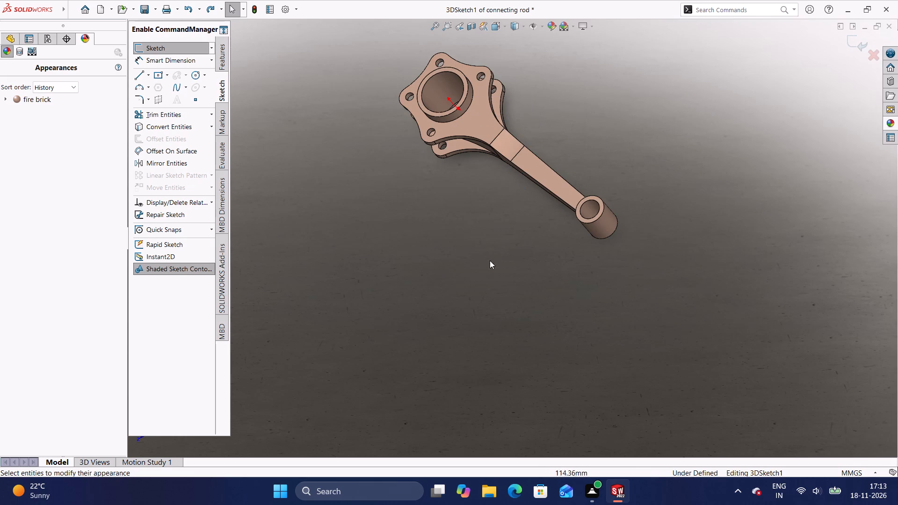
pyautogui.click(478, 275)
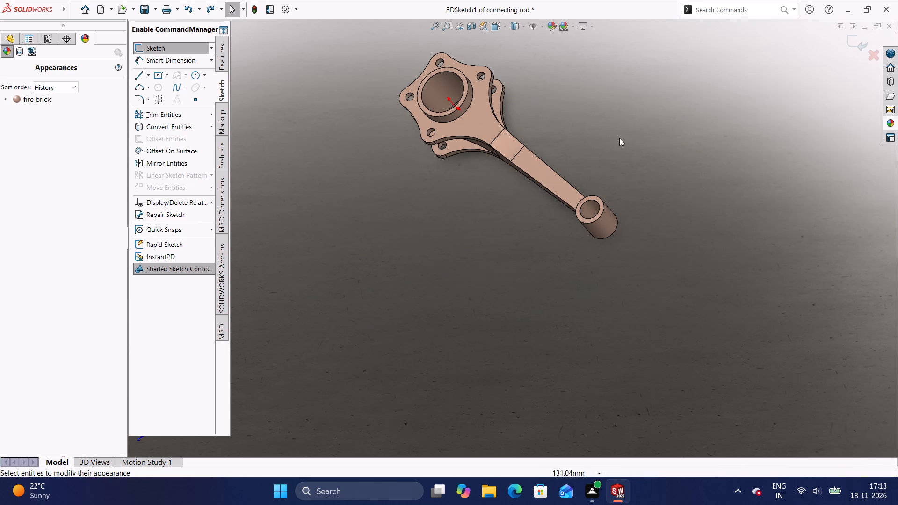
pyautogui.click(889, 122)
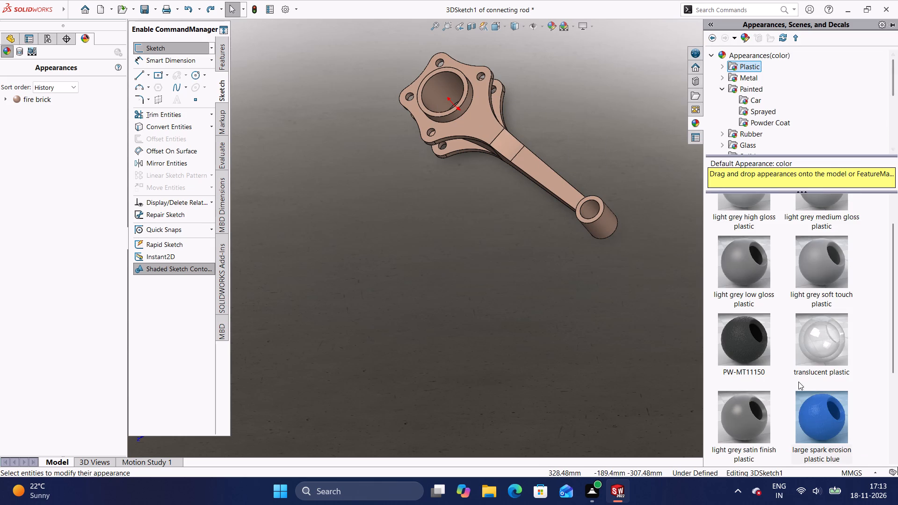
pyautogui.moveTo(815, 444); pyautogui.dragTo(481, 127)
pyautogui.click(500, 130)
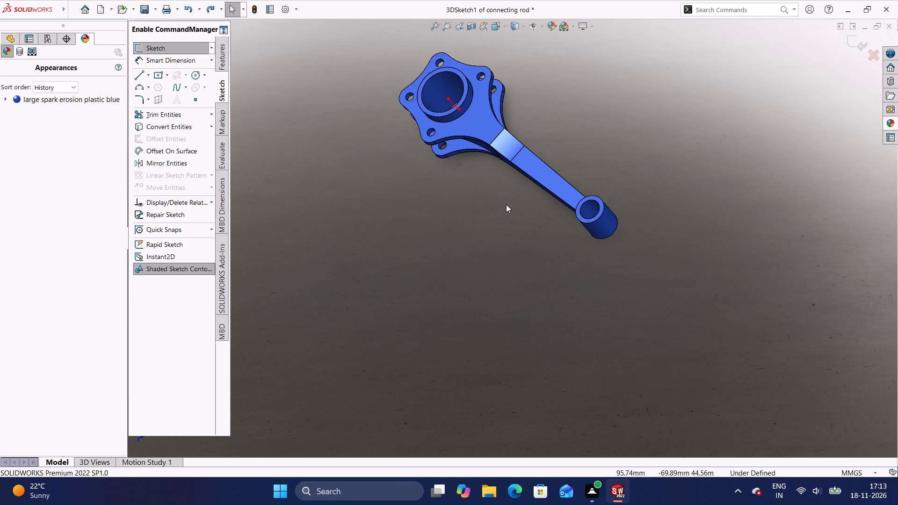
# Examine the blue plastic connecting rod from the flange faces, the shank sides and the small end.
pyautogui.moveTo(506, 204); pyautogui.dragTo(430, 306, button='middle')
pyautogui.scroll(-1, 506, 204)
pyautogui.moveTo(605, 167); pyautogui.dragTo(517, 382, button='middle')
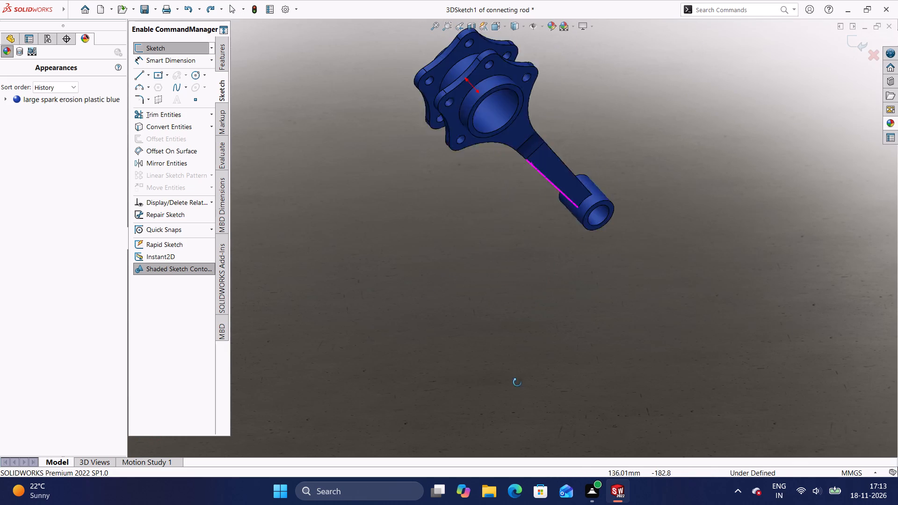
pyautogui.moveTo(517, 382); pyautogui.dragTo(510, 399, button='middle')
pyautogui.moveTo(511, 262); pyautogui.dragTo(304, 247, button='middle')
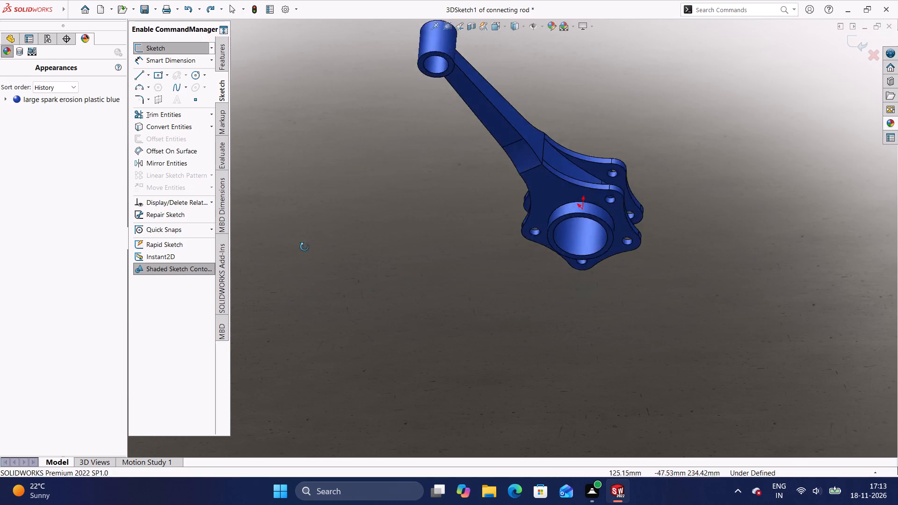
pyautogui.moveTo(304, 247); pyautogui.dragTo(651, 384, button='middle')
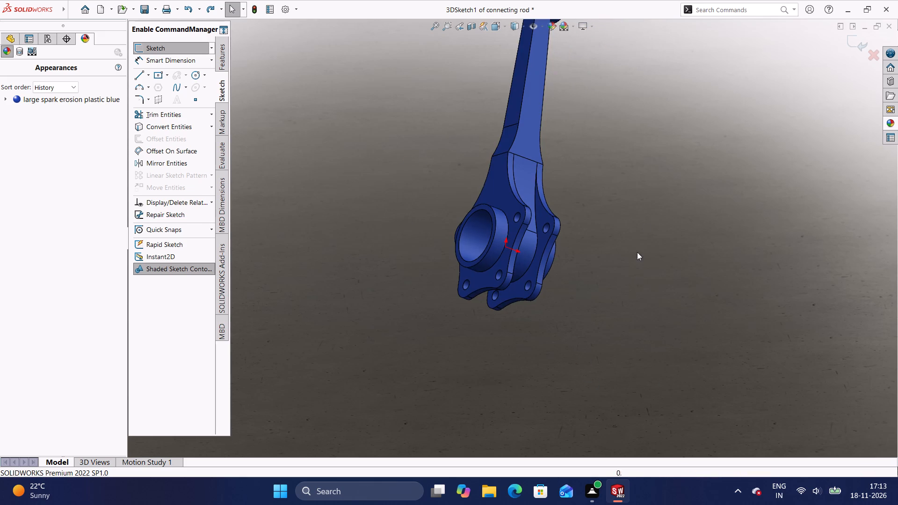
pyautogui.moveTo(651, 161); pyautogui.dragTo(393, 424, button='middle')
pyautogui.moveTo(577, 205); pyautogui.dragTo(554, 331, button='middle')
pyautogui.scroll(-1, 577, 205)
pyautogui.moveTo(601, 234); pyautogui.dragTo(593, 292, button='middle')
pyautogui.moveTo(609, 266); pyautogui.dragTo(601, 300, button='middle')
pyautogui.moveTo(611, 273); pyautogui.dragTo(603, 296, button='middle')
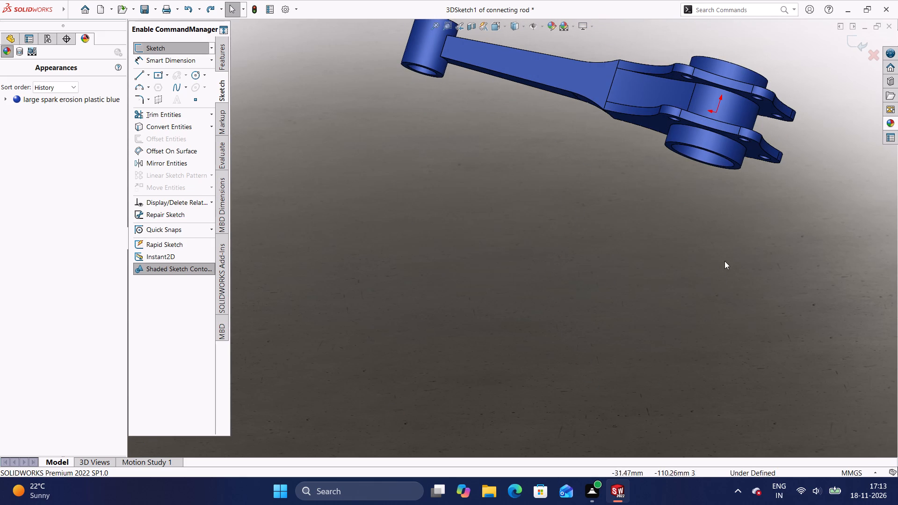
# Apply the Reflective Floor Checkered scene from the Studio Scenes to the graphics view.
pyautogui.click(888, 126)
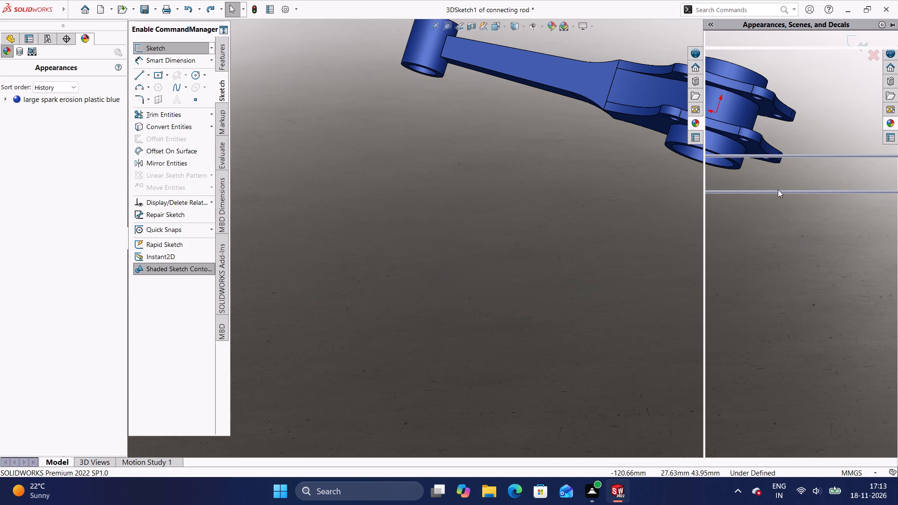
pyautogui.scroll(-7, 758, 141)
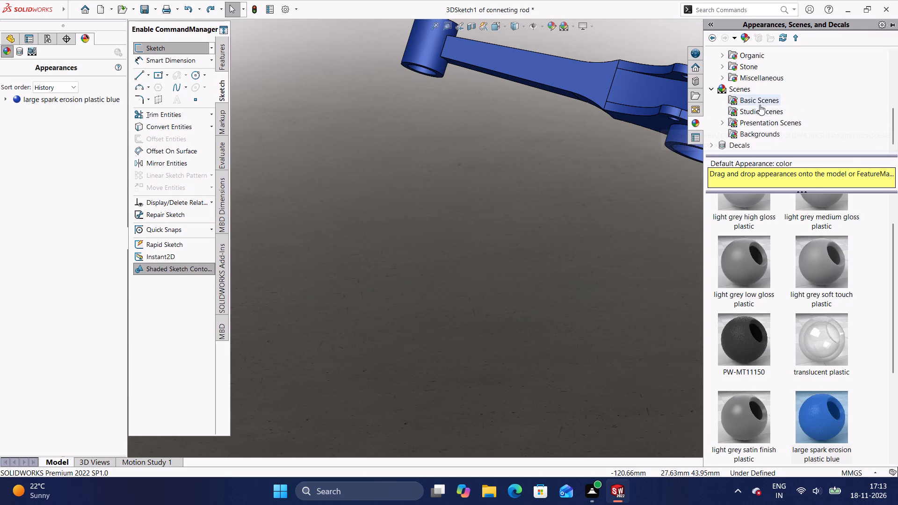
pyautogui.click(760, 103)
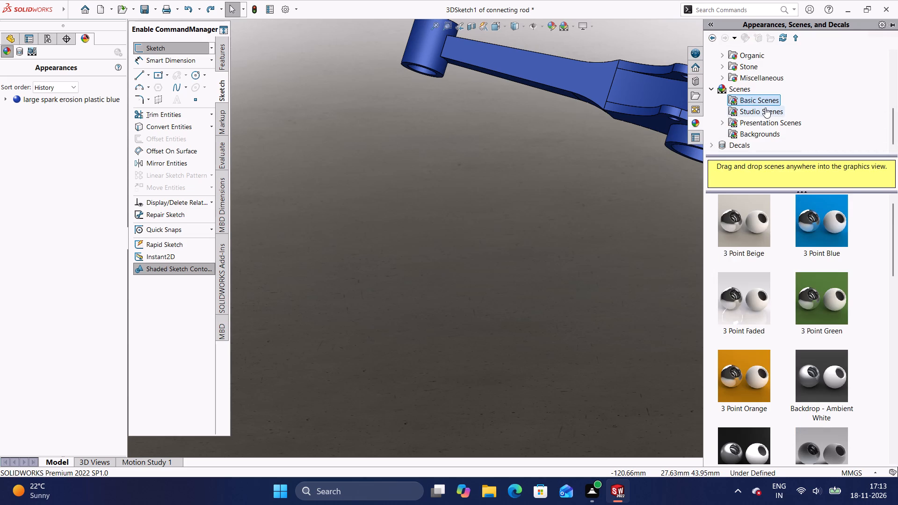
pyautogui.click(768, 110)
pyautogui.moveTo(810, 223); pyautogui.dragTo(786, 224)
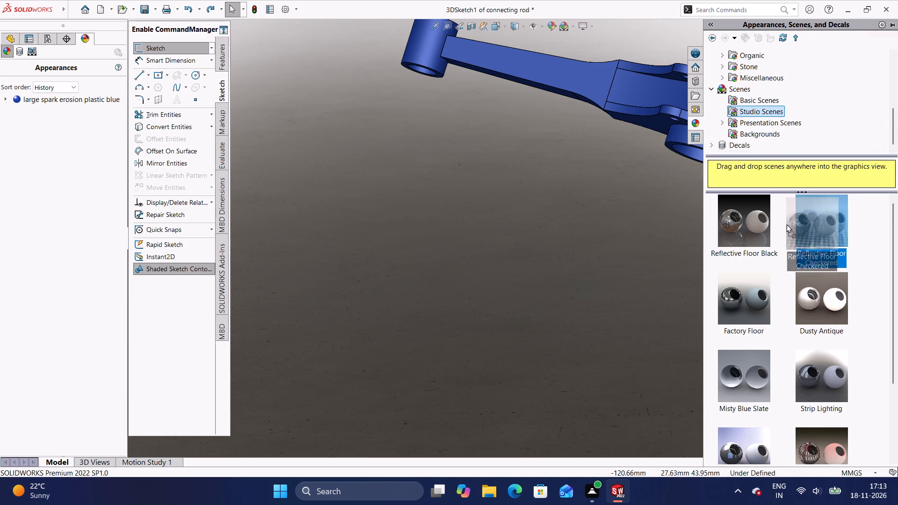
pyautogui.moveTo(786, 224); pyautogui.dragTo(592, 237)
# Examine the blue connecting rod against the Reflective Floor Checkered scene, from far out and close in and from several sides.
pyautogui.scroll(11, 658, 167)
pyautogui.scroll(3, 535, 257)
pyautogui.scroll(5, 539, 301)
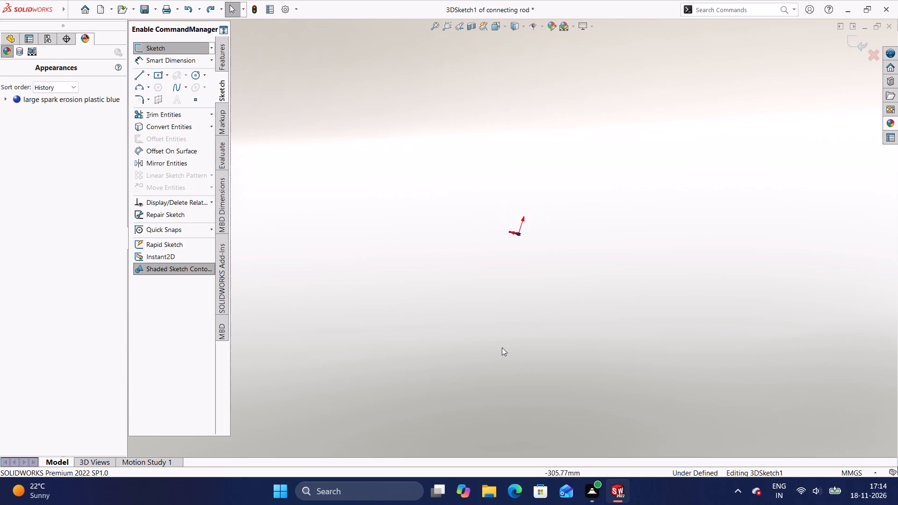
pyautogui.scroll(-5, 543, 223)
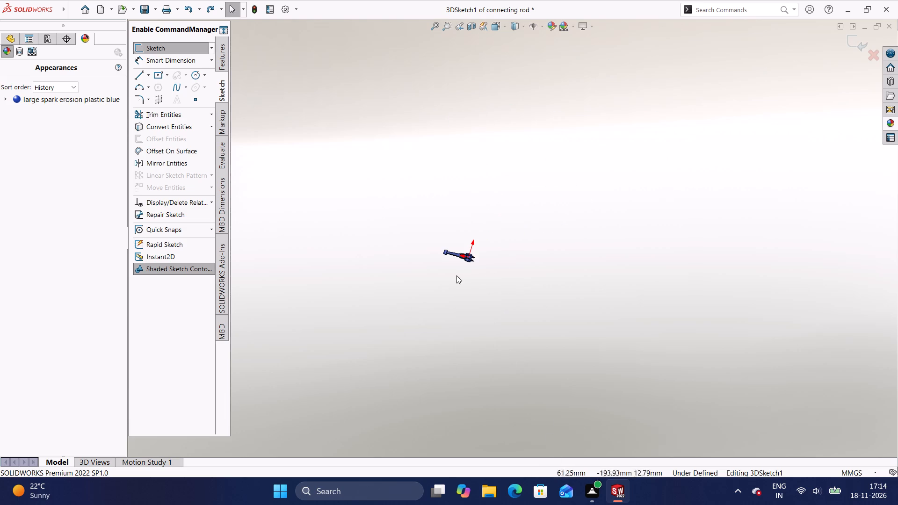
pyautogui.scroll(-6, 454, 273)
pyautogui.scroll(-2, 490, 243)
pyautogui.scroll(-1, 534, 223)
pyautogui.moveTo(534, 223); pyautogui.dragTo(500, 377, button='middle')
pyautogui.moveTo(502, 188); pyautogui.dragTo(441, 429, button='middle')
pyautogui.moveTo(472, 210); pyautogui.dragTo(513, 269, button='middle')
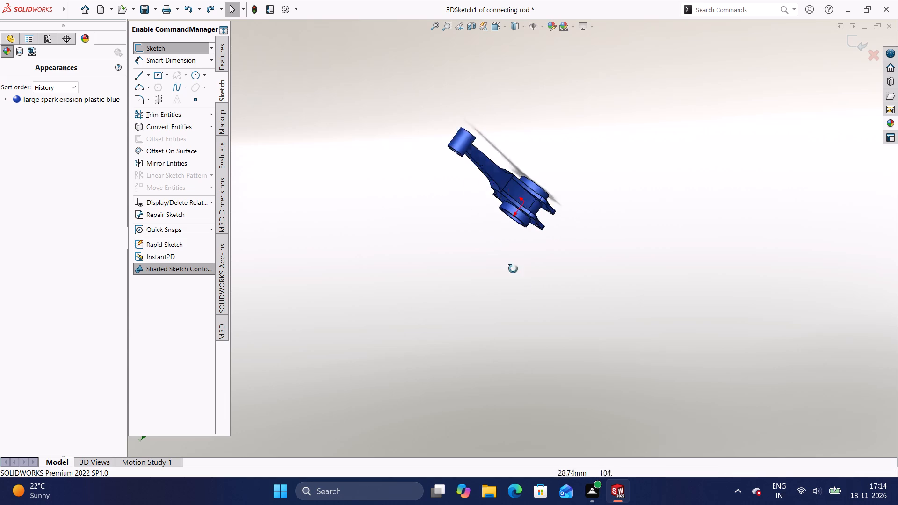
pyautogui.moveTo(513, 269); pyautogui.dragTo(607, 411, button='middle')
pyautogui.scroll(-1, 503, 187)
pyautogui.moveTo(503, 187); pyautogui.dragTo(485, 366, button='middle')
pyautogui.moveTo(499, 131); pyautogui.dragTo(508, 166, button='middle')
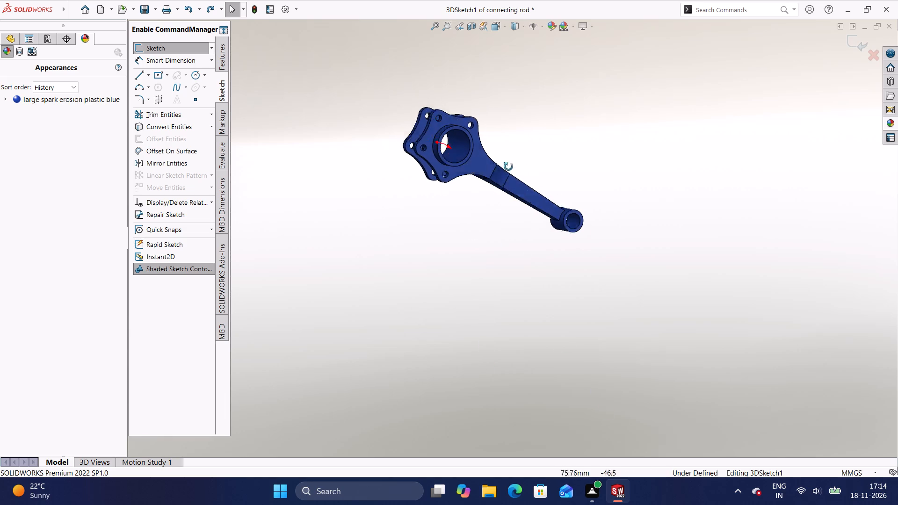
pyautogui.moveTo(508, 166); pyautogui.dragTo(619, 328, button='middle')
pyautogui.moveTo(540, 179); pyautogui.dragTo(493, 357, button='middle')
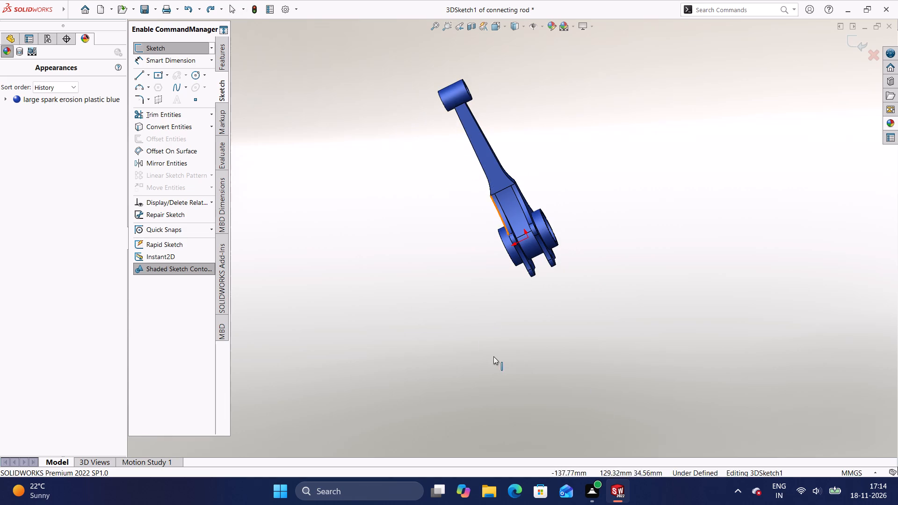
pyautogui.moveTo(449, 78); pyautogui.dragTo(589, 300, button='middle')
pyautogui.scroll(-1, 569, 265)
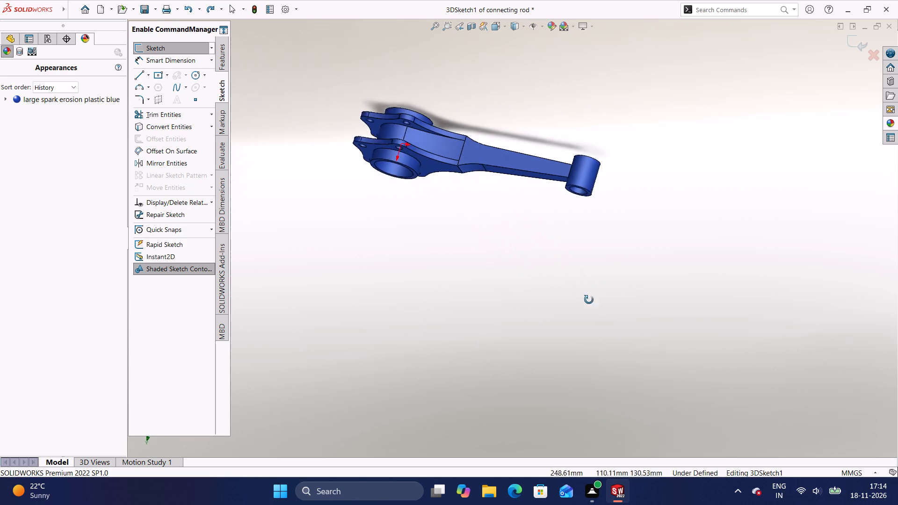
pyautogui.moveTo(589, 300); pyautogui.dragTo(603, 331, button='middle')
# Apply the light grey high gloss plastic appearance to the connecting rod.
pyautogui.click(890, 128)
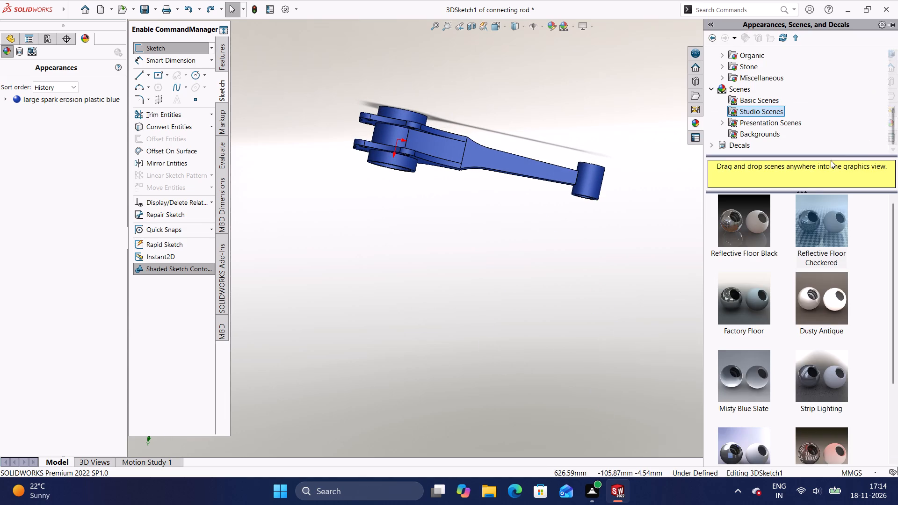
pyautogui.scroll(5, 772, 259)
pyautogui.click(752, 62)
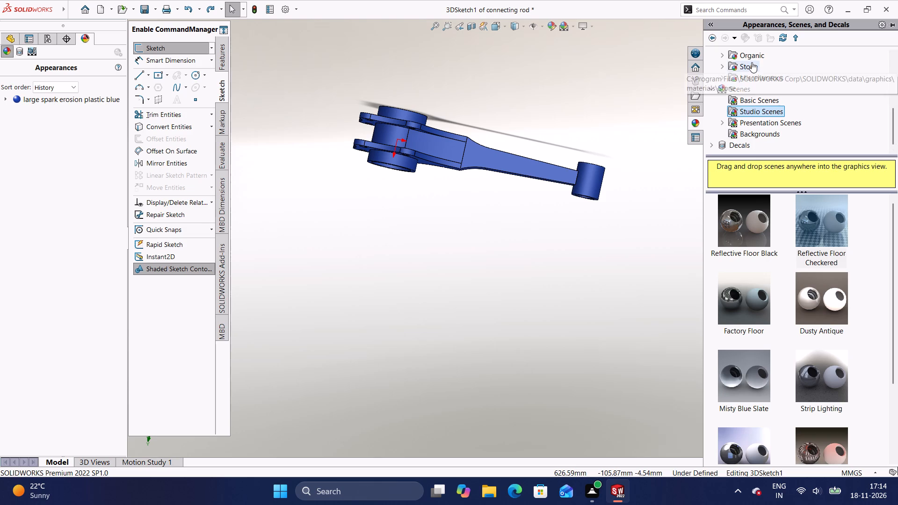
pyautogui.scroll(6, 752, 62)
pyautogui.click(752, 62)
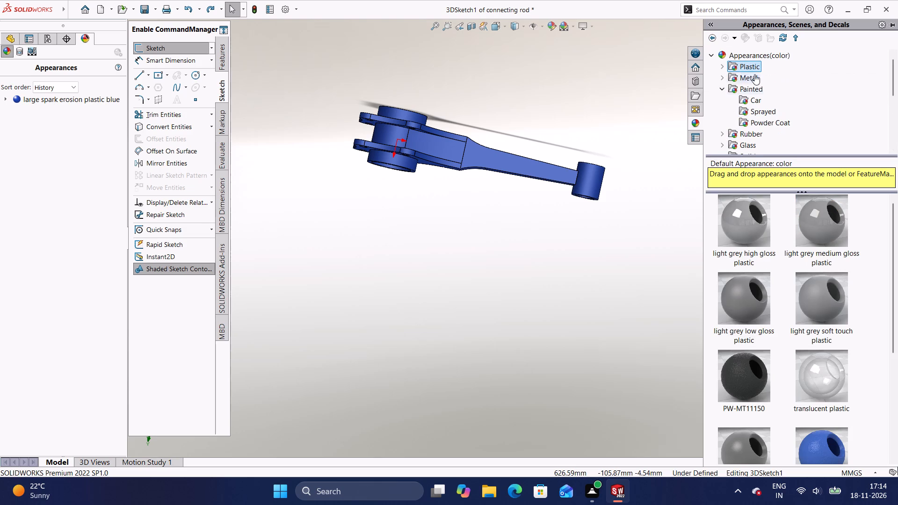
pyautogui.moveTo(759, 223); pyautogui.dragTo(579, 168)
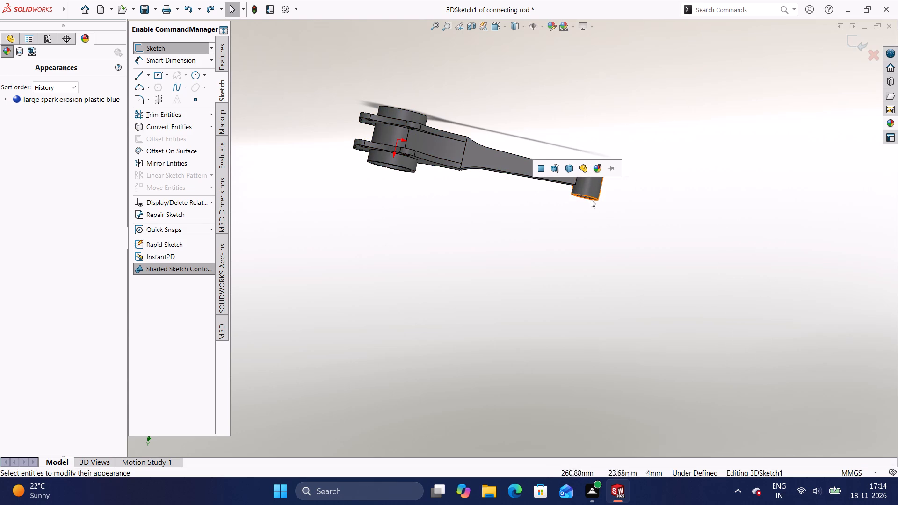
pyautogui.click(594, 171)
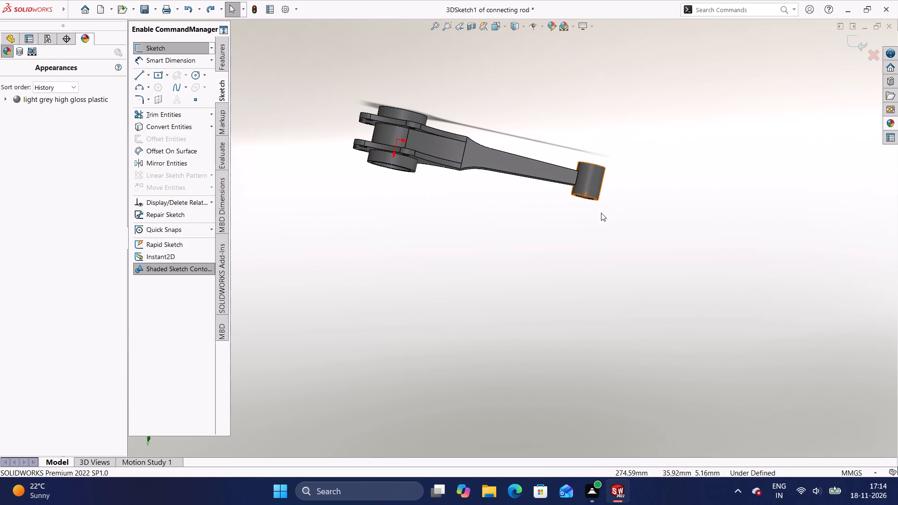
# Undo the two plastic appearances and the Reflective Floor Checkered, Strip Lighting and Misty Blue Slate scenes.
pyautogui.click(891, 127)
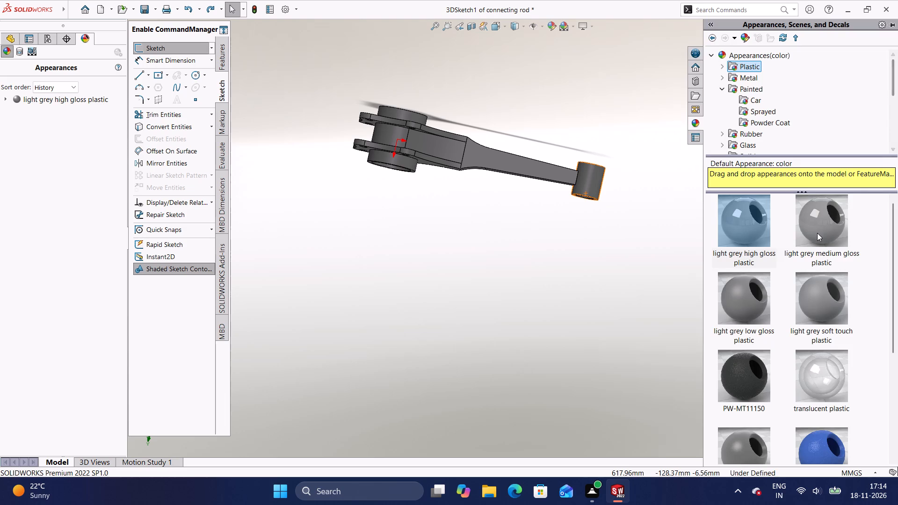
pyautogui.hotkey('ctrl', 'z')
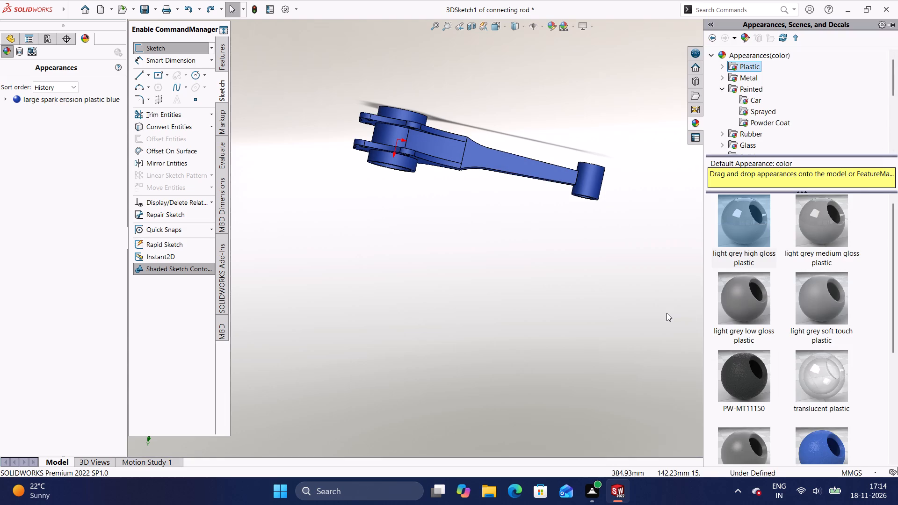
pyautogui.hotkey('ctrl', 'z')
pyautogui.hotkey('ctrl', 'z')
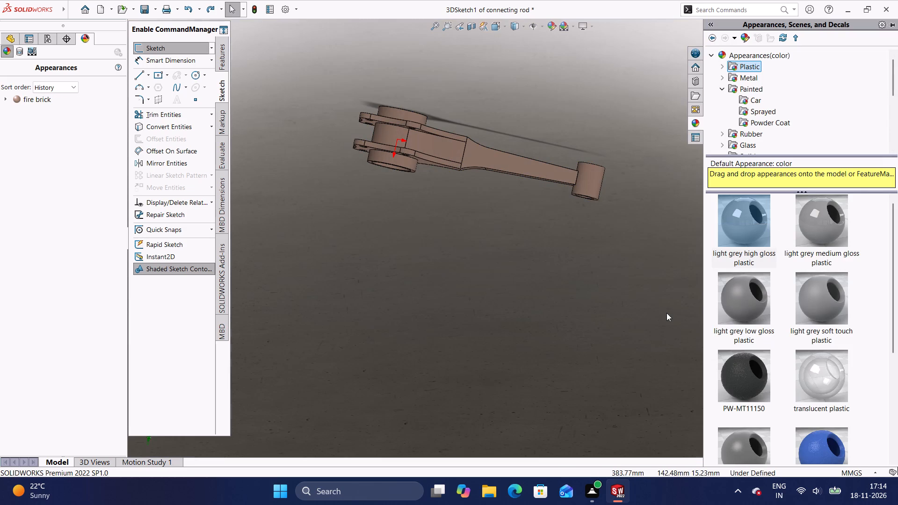
pyautogui.hotkey('ctrl', 'z')
pyautogui.hotkey('ctrl', 'z')
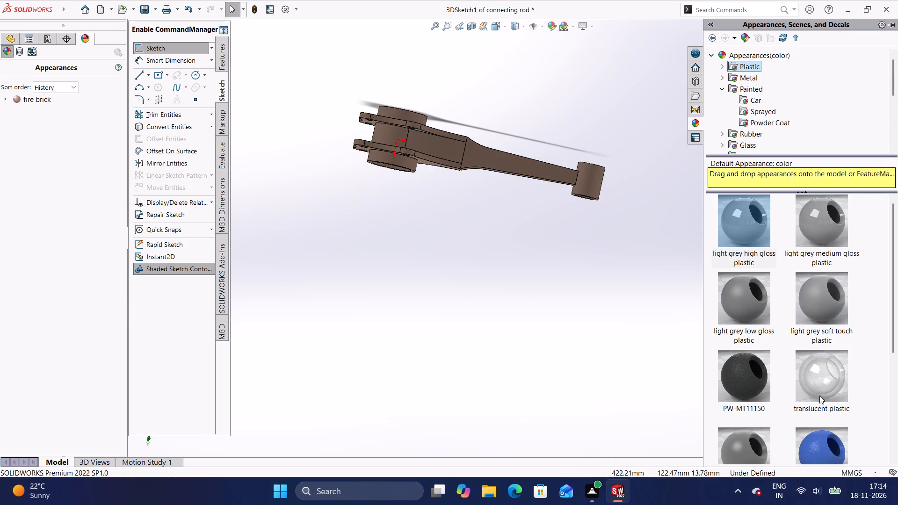
# Apply the large spark erosion plastic blue appearance to the connecting rod and inspect it close up from the flange side.
pyautogui.moveTo(827, 442); pyautogui.dragTo(480, 137)
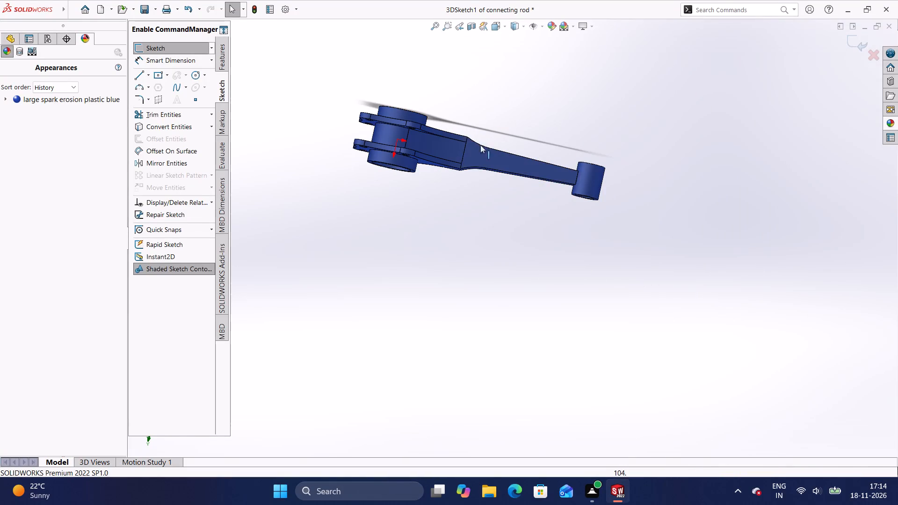
pyautogui.moveTo(409, 265); pyautogui.dragTo(413, 164, button='middle')
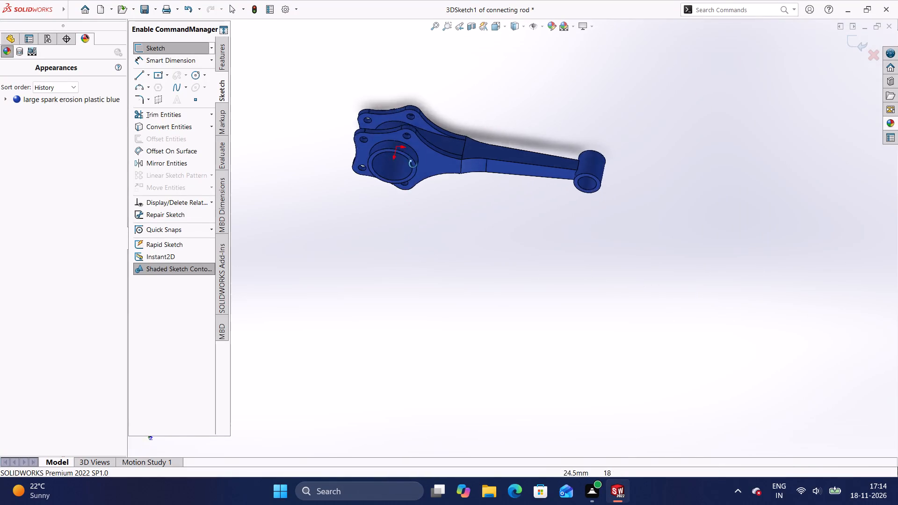
pyautogui.moveTo(413, 164); pyautogui.dragTo(414, 53, button='middle')
pyautogui.moveTo(366, 285); pyautogui.dragTo(391, 187, button='middle')
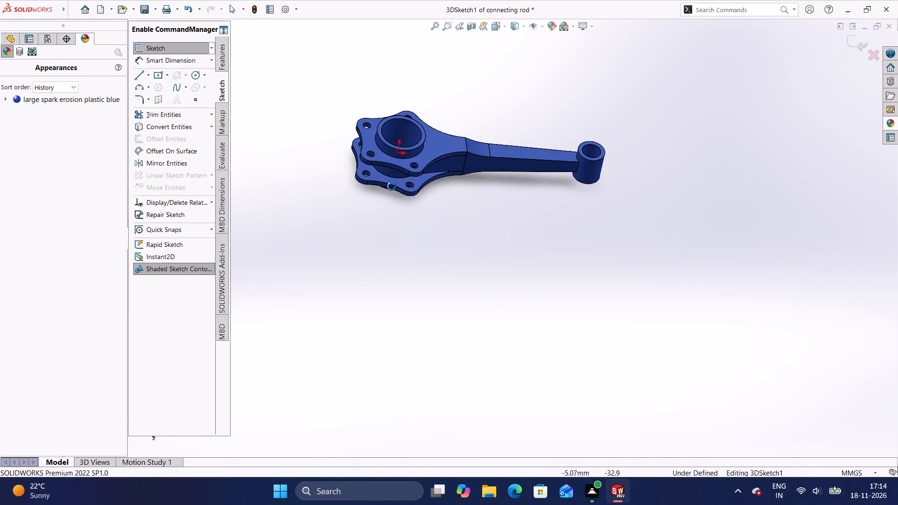
pyautogui.moveTo(391, 187); pyautogui.dragTo(392, 184, button='middle')
pyautogui.scroll(-4, 397, 184)
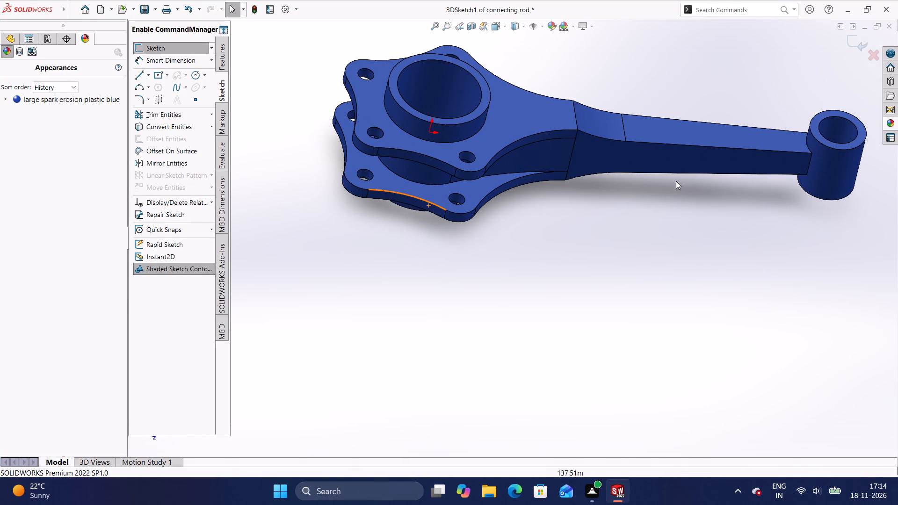
pyautogui.scroll(-1, 729, 82)
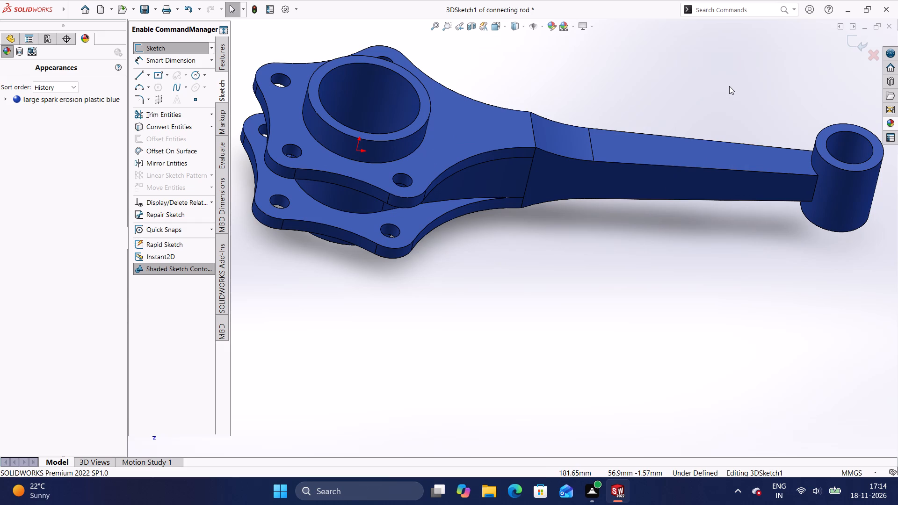
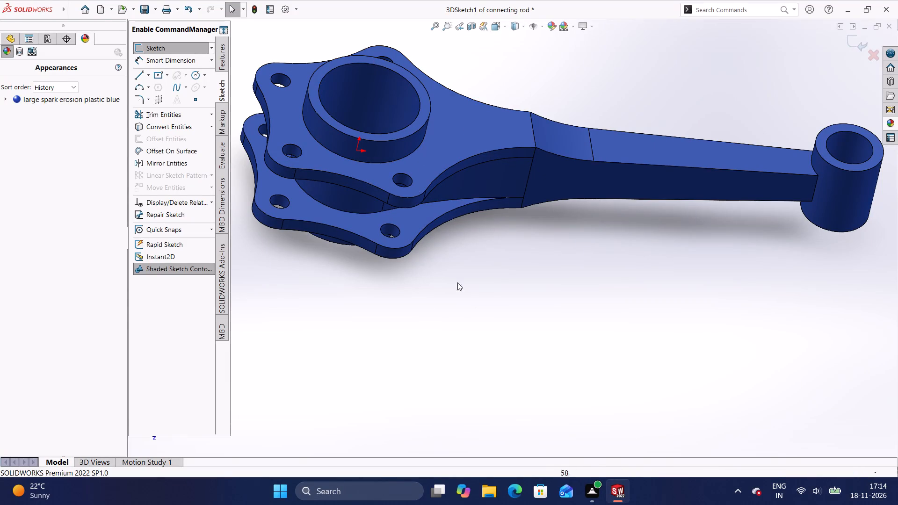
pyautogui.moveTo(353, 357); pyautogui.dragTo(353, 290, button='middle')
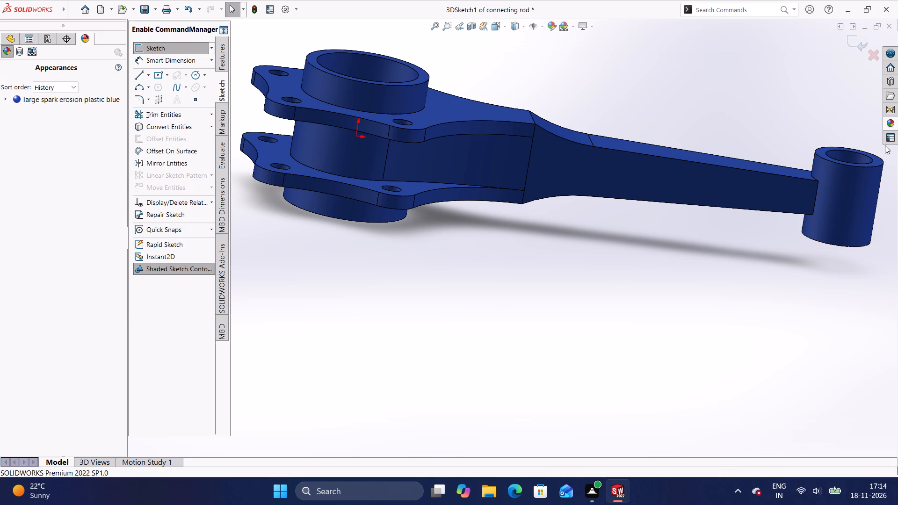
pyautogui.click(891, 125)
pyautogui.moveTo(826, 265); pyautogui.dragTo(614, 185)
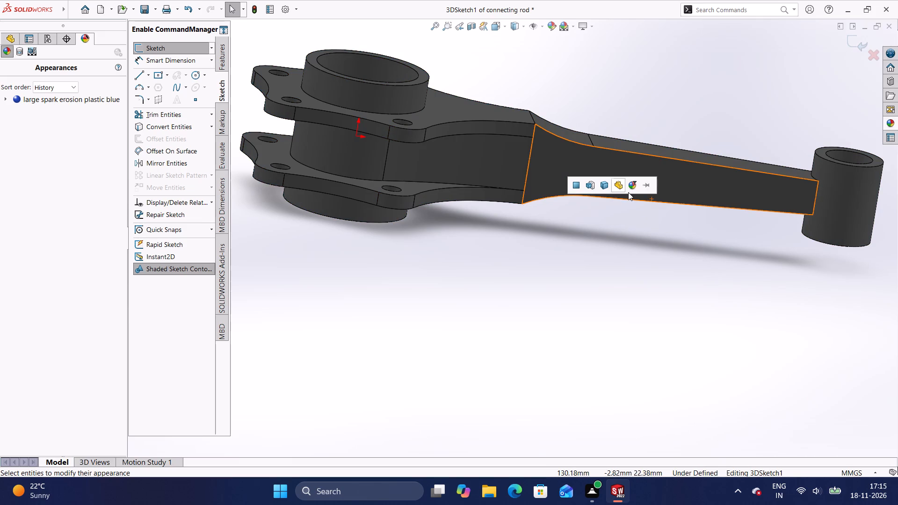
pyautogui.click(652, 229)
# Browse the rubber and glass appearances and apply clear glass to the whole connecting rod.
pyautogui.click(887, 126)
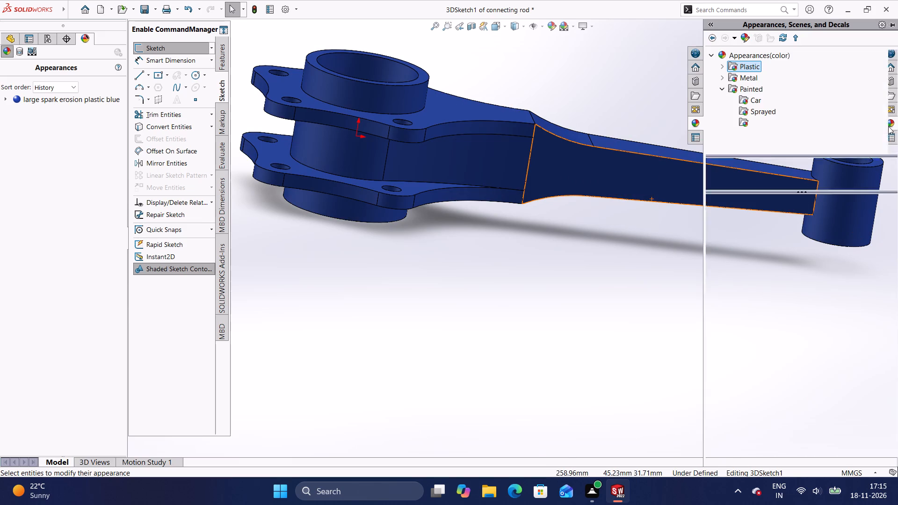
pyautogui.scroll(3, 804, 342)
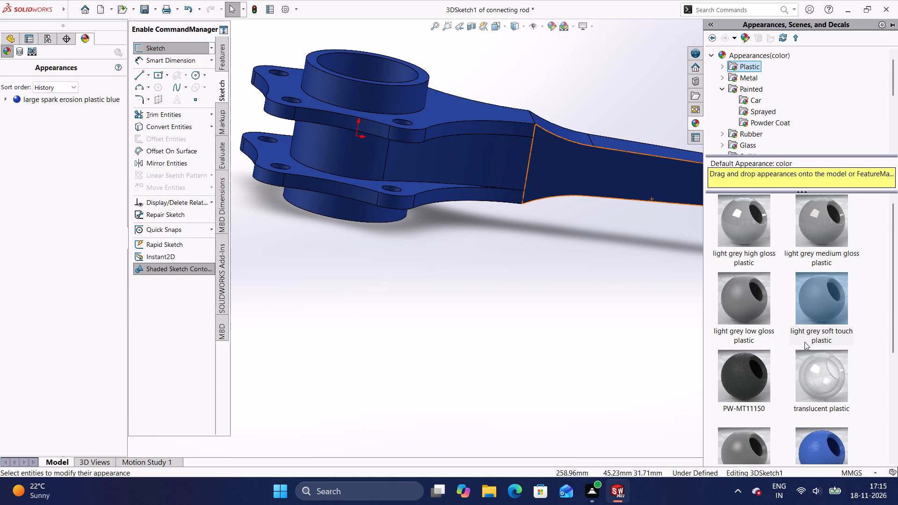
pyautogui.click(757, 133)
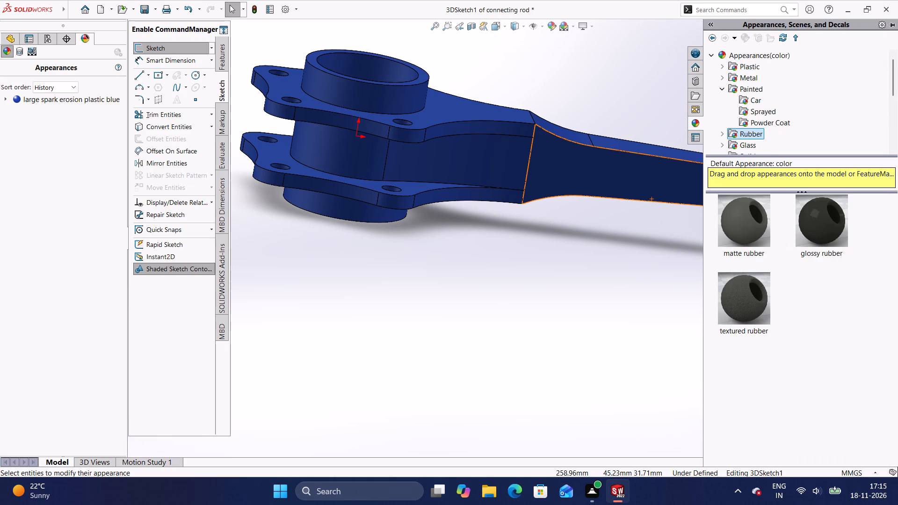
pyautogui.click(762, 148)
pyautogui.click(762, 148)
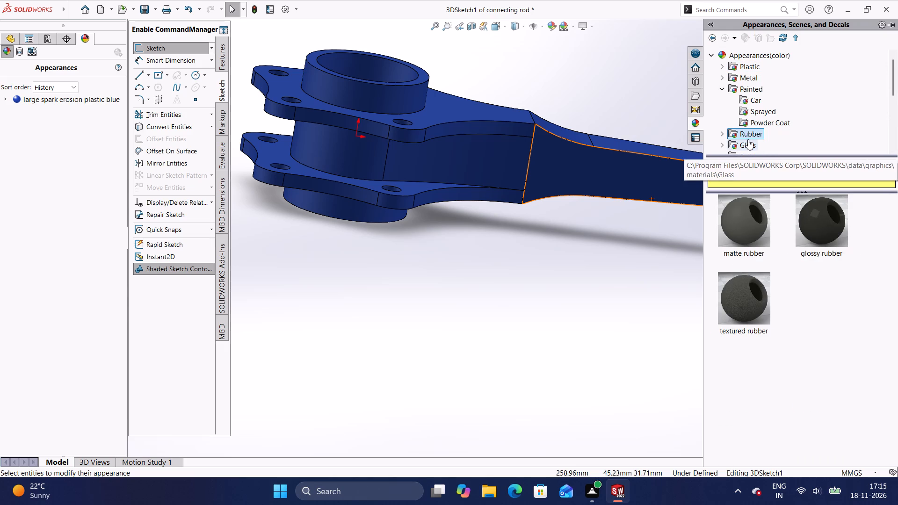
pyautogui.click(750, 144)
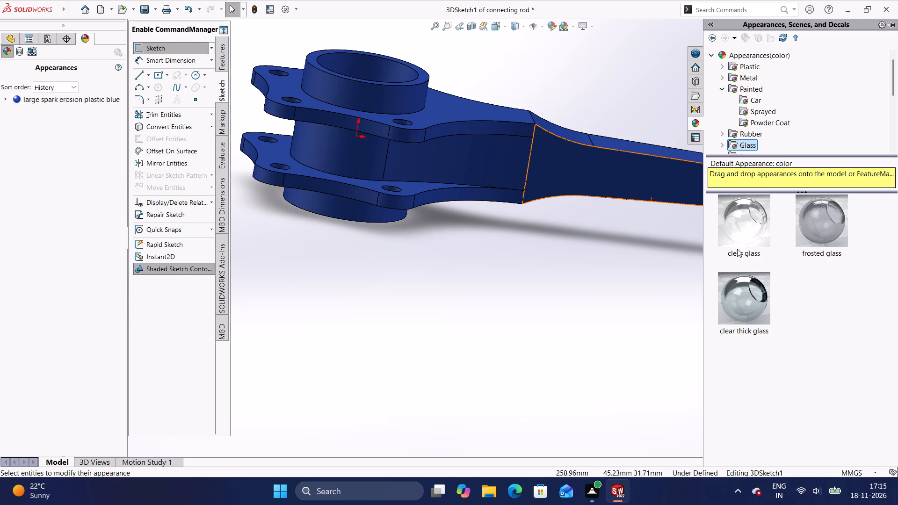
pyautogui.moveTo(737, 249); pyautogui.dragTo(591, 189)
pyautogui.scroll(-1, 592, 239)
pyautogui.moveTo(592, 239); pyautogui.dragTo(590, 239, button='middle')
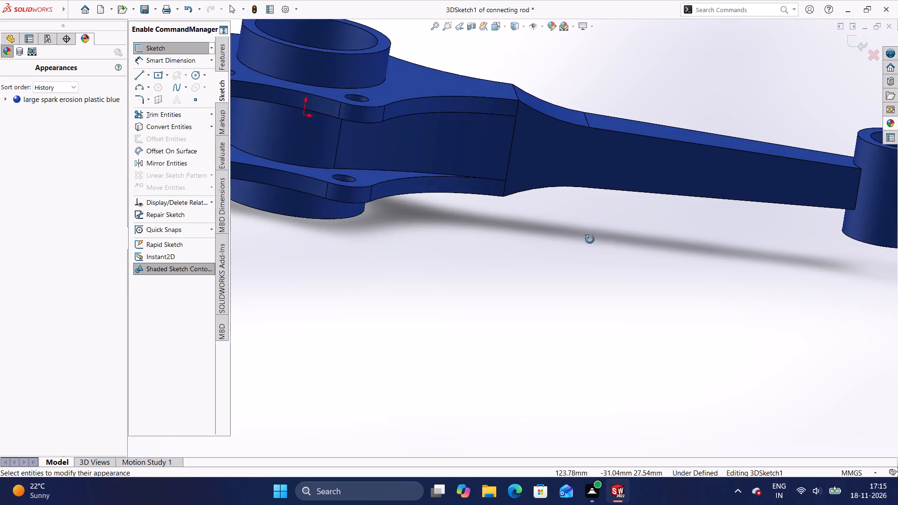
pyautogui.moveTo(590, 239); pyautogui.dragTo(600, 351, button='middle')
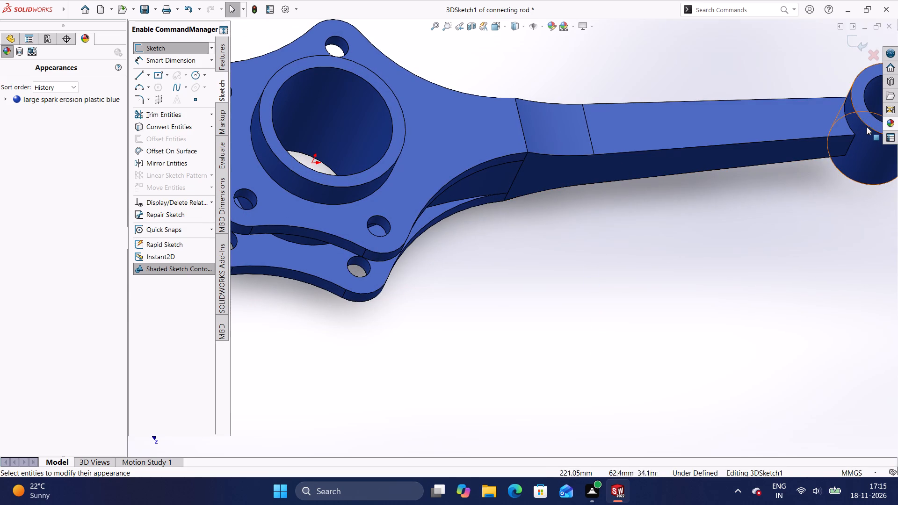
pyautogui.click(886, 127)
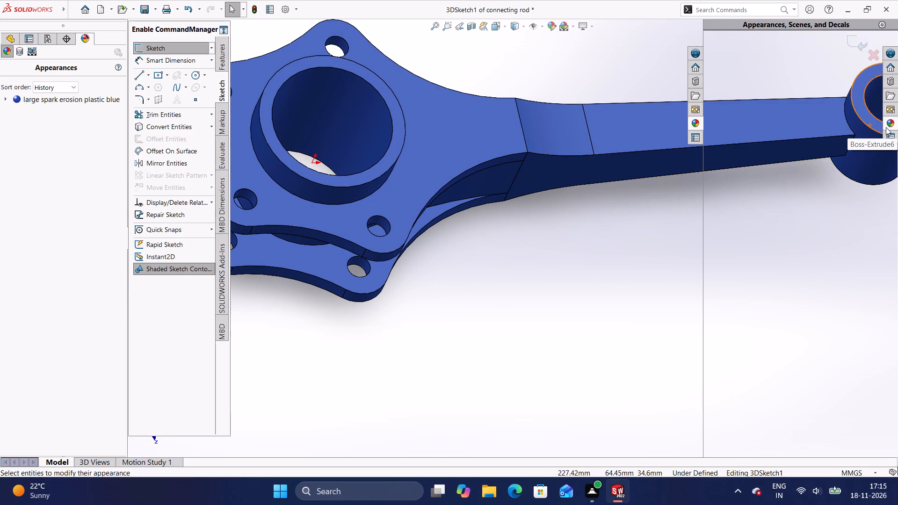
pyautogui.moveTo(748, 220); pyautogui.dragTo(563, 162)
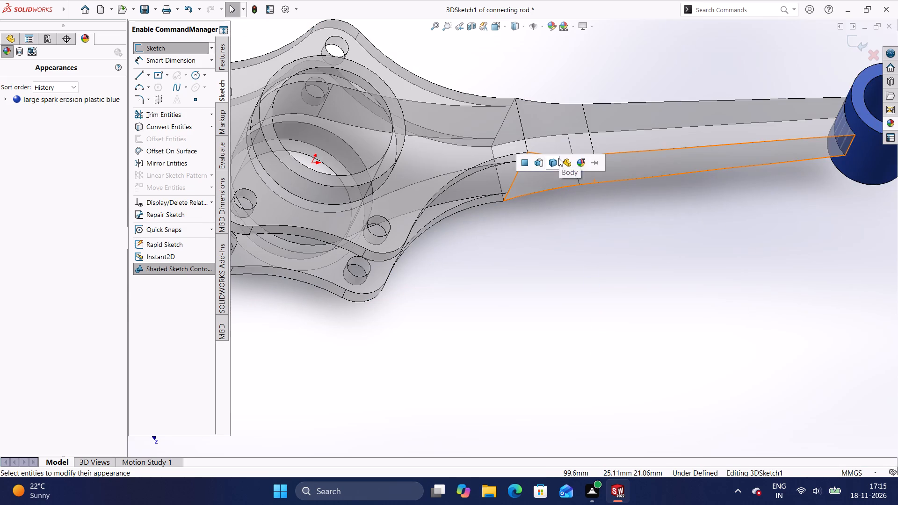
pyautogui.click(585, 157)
# Examine the clear glass connecting rod from several sides, close in around the big-end bore and flanges and from farther out.
pyautogui.scroll(-1, 480, 321)
pyautogui.moveTo(480, 321); pyautogui.dragTo(482, 321, button='middle')
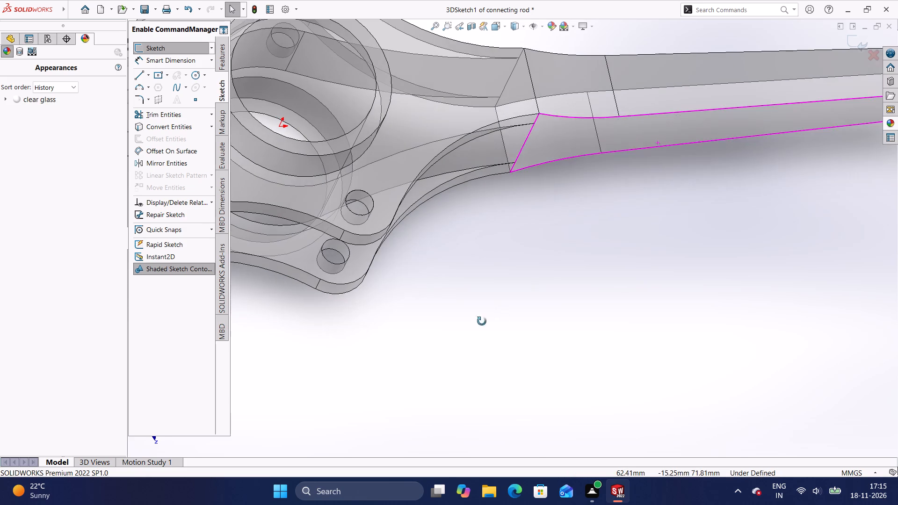
pyautogui.moveTo(482, 321); pyautogui.dragTo(547, 479, button='middle')
pyautogui.scroll(-1, 650, 321)
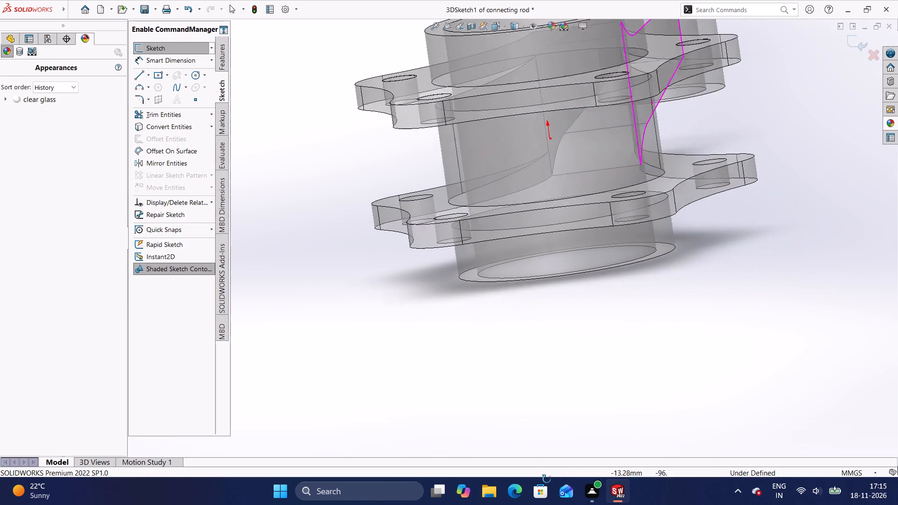
pyautogui.moveTo(547, 479); pyautogui.dragTo(572, 462, button='middle')
pyautogui.moveTo(684, 277); pyautogui.dragTo(669, 303, button='middle')
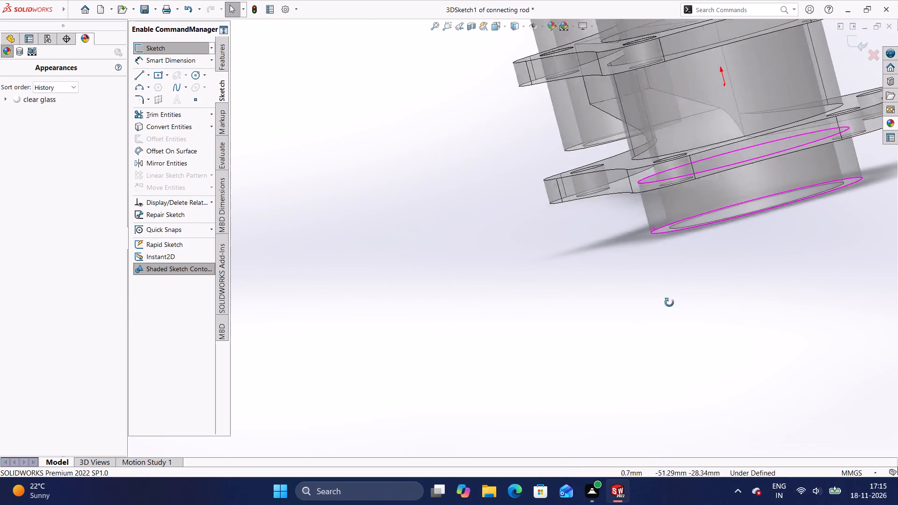
pyautogui.moveTo(669, 303); pyautogui.dragTo(653, 391, button='middle')
pyautogui.moveTo(706, 231); pyautogui.dragTo(688, 365, button='middle')
pyautogui.moveTo(720, 308); pyautogui.dragTo(550, 317, button='middle')
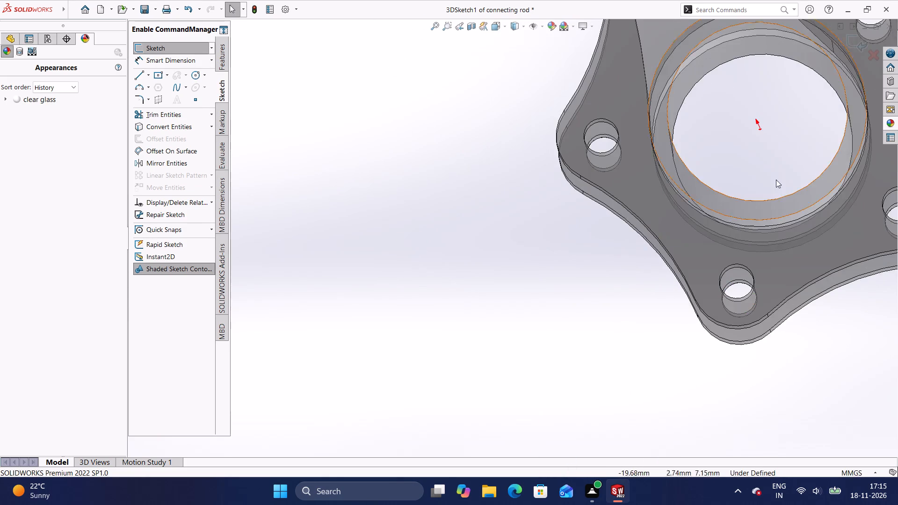
pyautogui.moveTo(783, 163); pyautogui.dragTo(586, 339, button='middle')
pyautogui.moveTo(743, 202); pyautogui.dragTo(618, 338, button='middle')
pyautogui.moveTo(709, 178); pyautogui.dragTo(582, 385, button='middle')
pyautogui.moveTo(644, 224); pyautogui.dragTo(574, 387, button='middle')
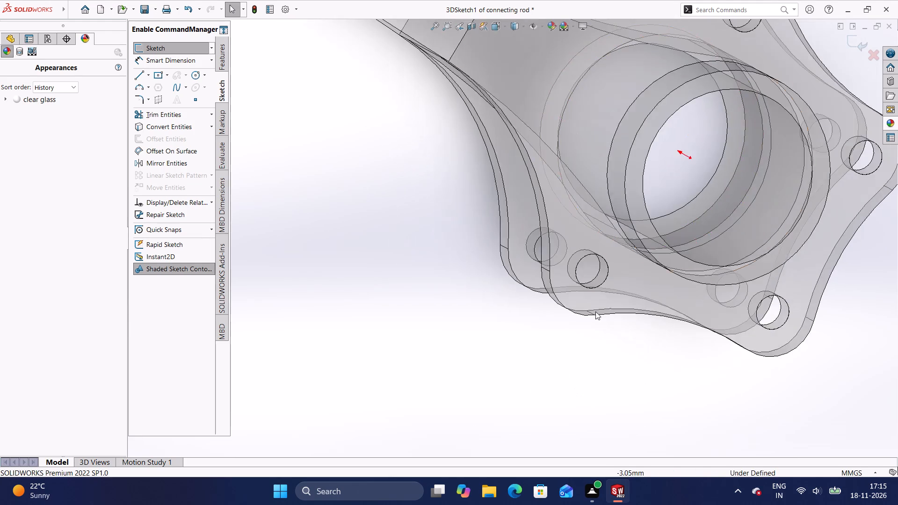
pyautogui.moveTo(601, 340); pyautogui.dragTo(579, 412, button='middle')
pyautogui.scroll(-1, 579, 411)
pyautogui.moveTo(646, 252); pyautogui.dragTo(576, 426, button='middle')
pyautogui.moveTo(584, 408); pyautogui.dragTo(578, 404, button='middle')
pyautogui.scroll(5, 579, 405)
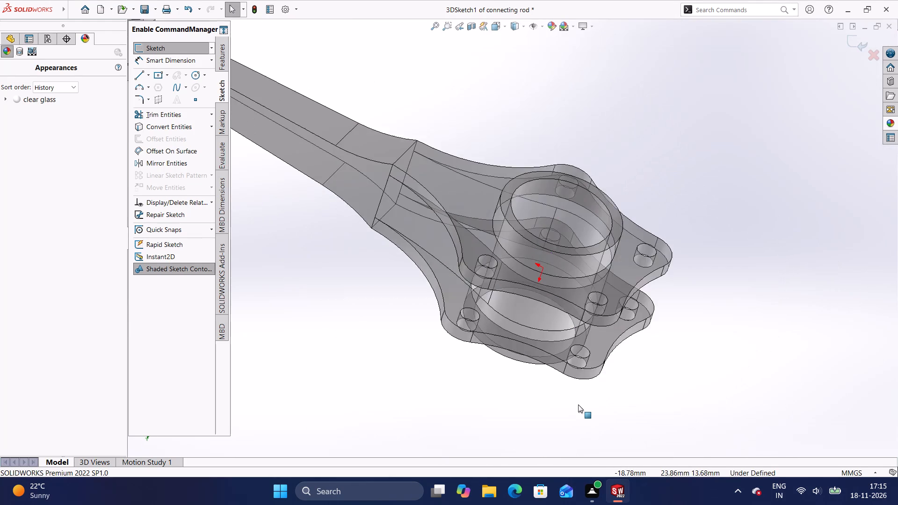
pyautogui.scroll(2, 578, 404)
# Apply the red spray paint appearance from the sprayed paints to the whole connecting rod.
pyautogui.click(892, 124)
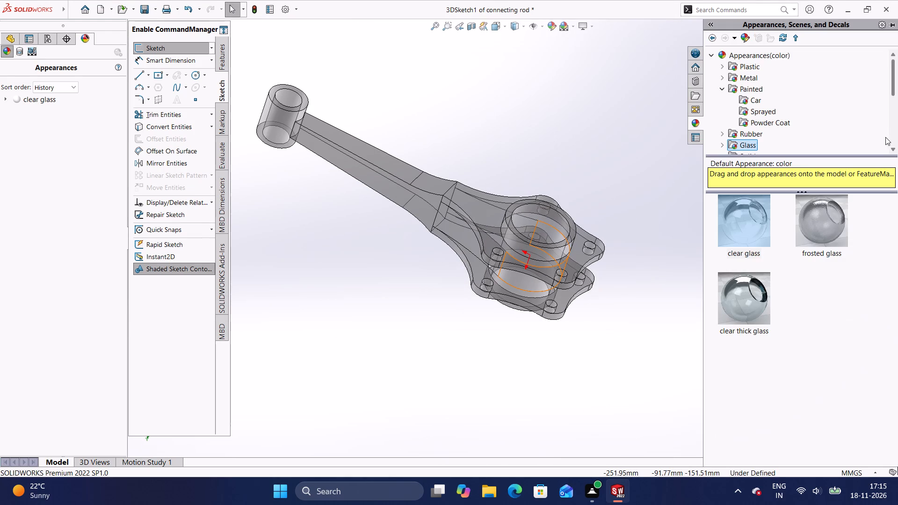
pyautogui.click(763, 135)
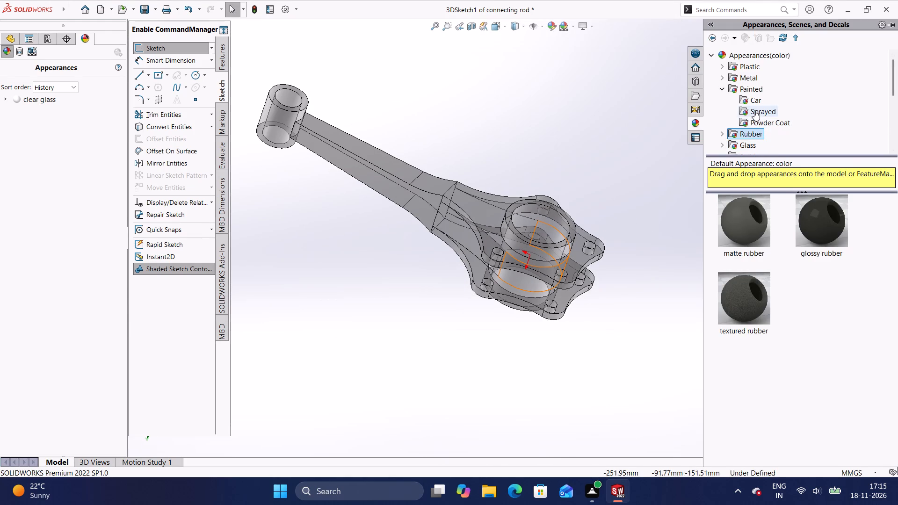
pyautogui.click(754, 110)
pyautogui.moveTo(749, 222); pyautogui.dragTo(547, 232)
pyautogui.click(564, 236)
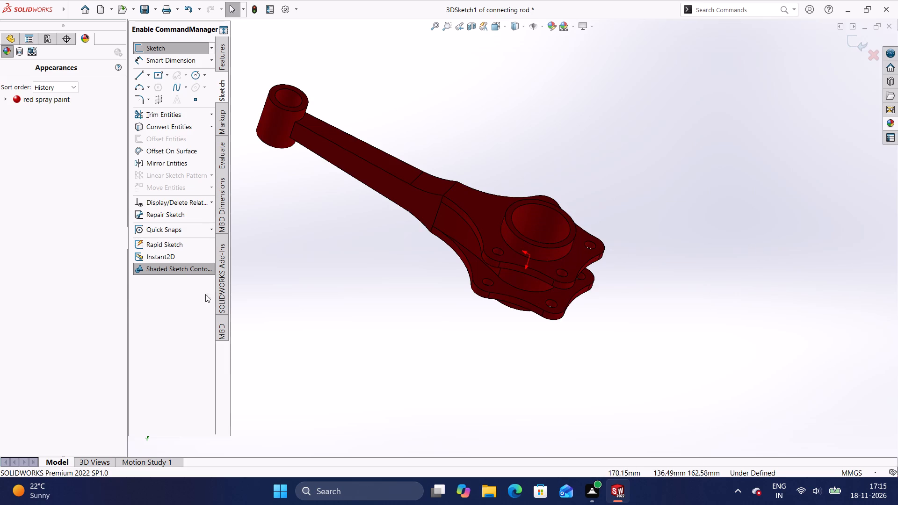
# Examine the red spray-painted connecting rod from both flange faces, the shank side and the small end.
pyautogui.moveTo(246, 212); pyautogui.dragTo(505, 451, button='middle')
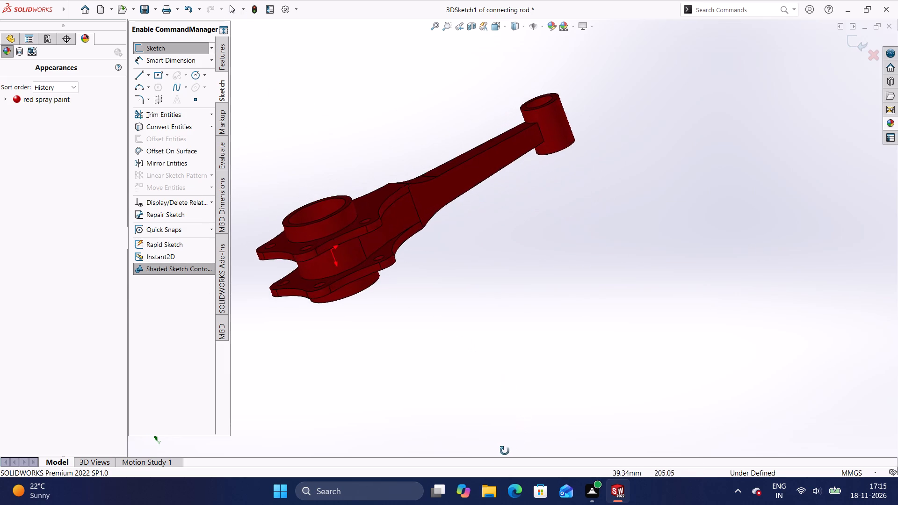
pyautogui.moveTo(505, 451); pyautogui.dragTo(479, 457, button='middle')
pyautogui.scroll(-1, 482, 458)
pyautogui.moveTo(499, 162); pyautogui.dragTo(897, 289, button='middle')
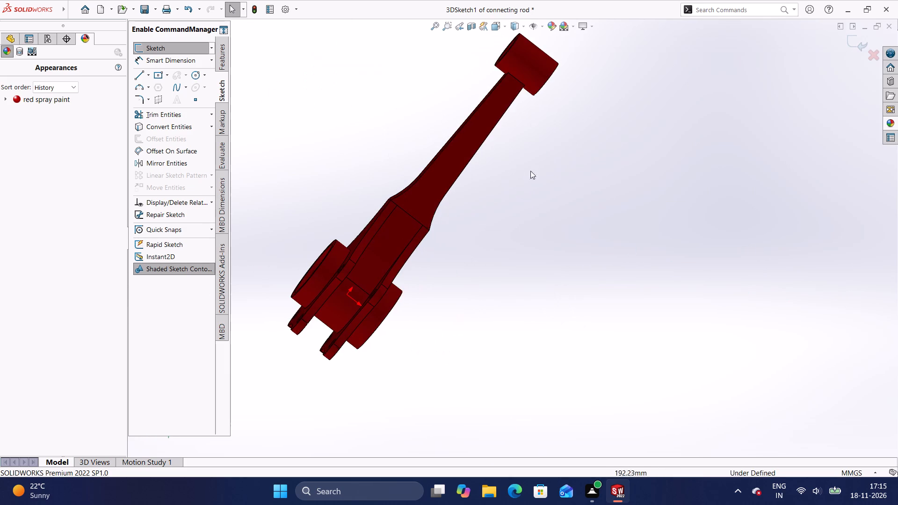
pyautogui.moveTo(519, 171); pyautogui.dragTo(682, 321, button='middle')
pyautogui.scroll(-1, 422, 64)
pyautogui.moveTo(422, 64); pyautogui.dragTo(520, 269, button='middle')
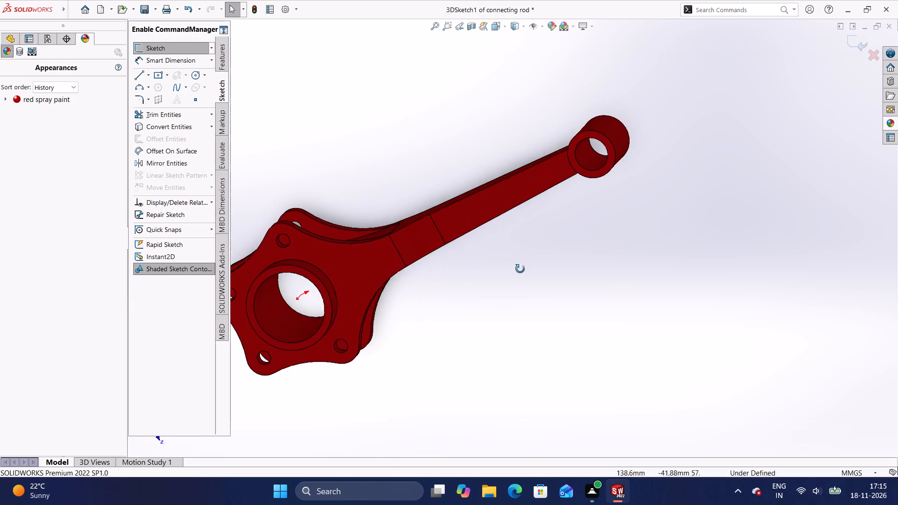
pyautogui.moveTo(520, 269); pyautogui.dragTo(524, 275, button='middle')
pyautogui.moveTo(266, 199); pyautogui.dragTo(507, 195, button='middle')
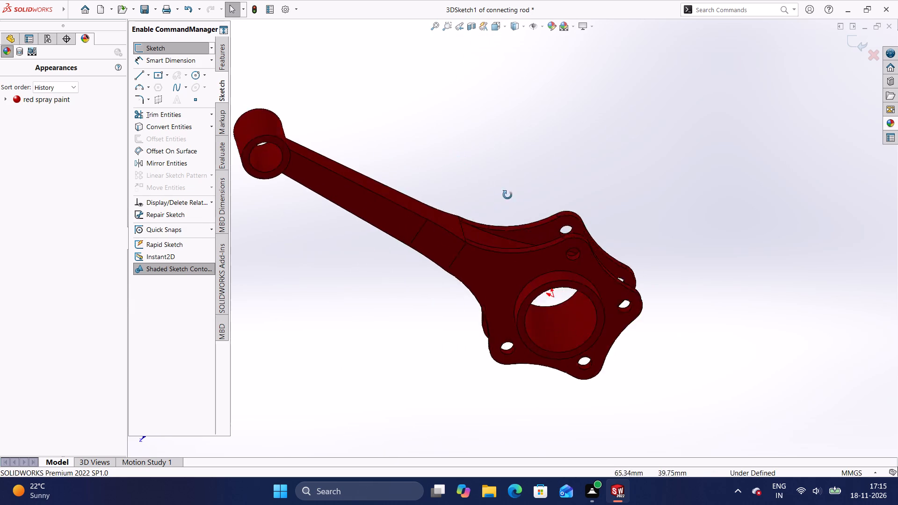
pyautogui.moveTo(507, 195); pyautogui.dragTo(629, 264, button='middle')
pyautogui.scroll(-3, 344, 331)
pyautogui.scroll(2, 280, 231)
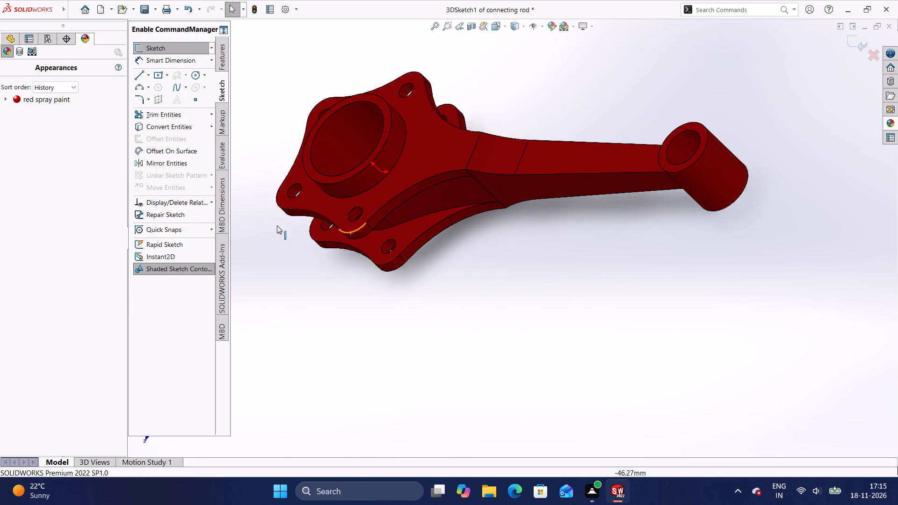
pyautogui.scroll(1, 277, 225)
pyautogui.moveTo(413, 211); pyautogui.dragTo(415, 333, button='middle')
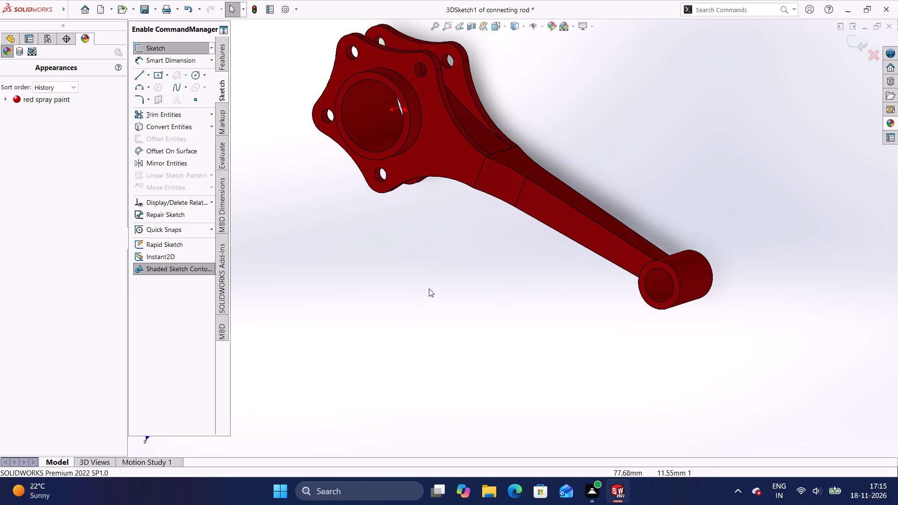
pyautogui.moveTo(429, 289); pyautogui.dragTo(421, 333, button='middle')
pyautogui.scroll(1, 496, 83)
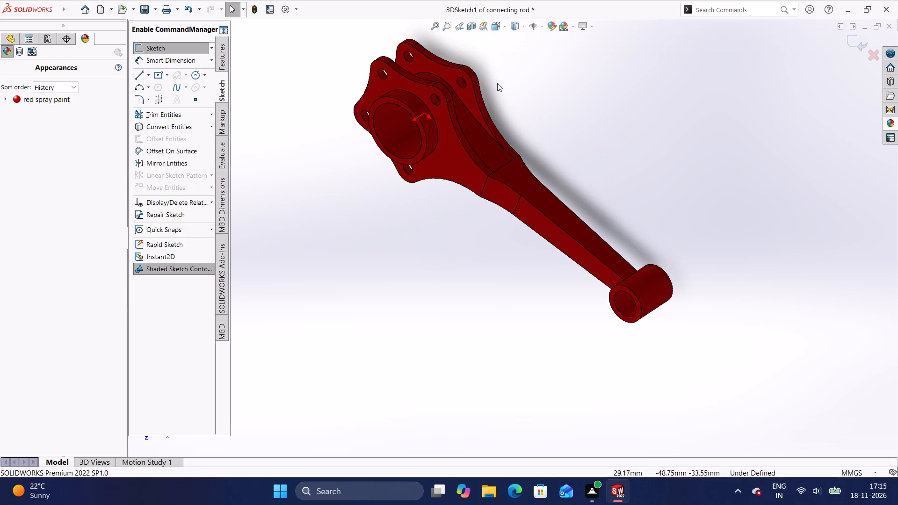
pyautogui.scroll(1, 497, 83)
pyautogui.moveTo(442, 118); pyautogui.dragTo(426, 161, button='middle')
pyautogui.scroll(-1, 442, 118)
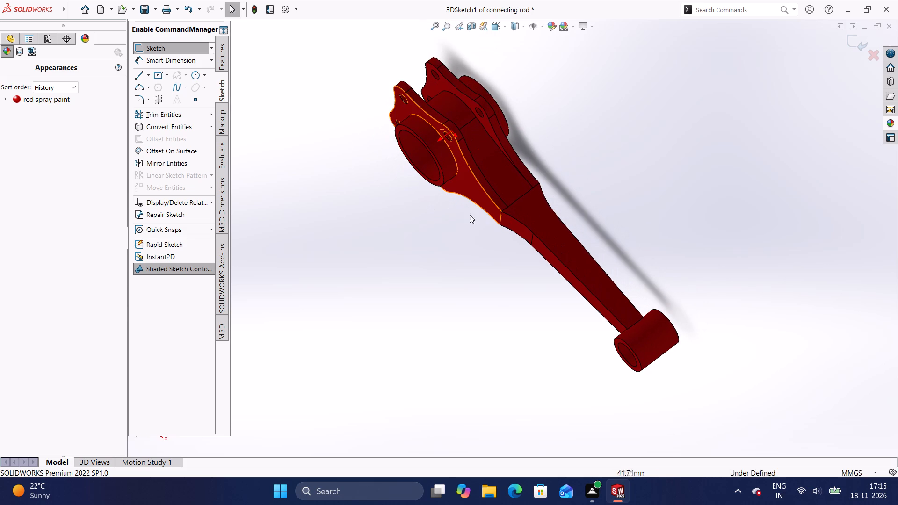
# Apply the polished brass metal appearance to the whole connecting rod and inspect it from the flange and shank sides.
pyautogui.click(890, 118)
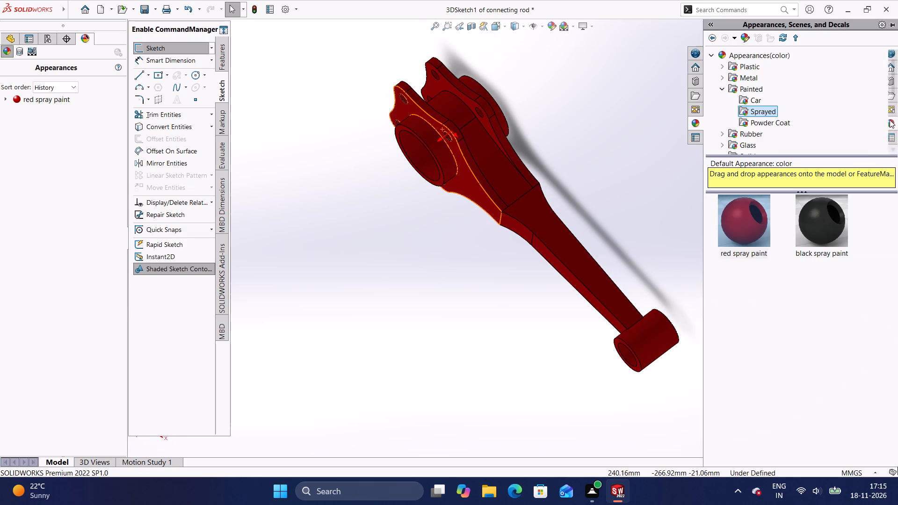
pyautogui.click(753, 80)
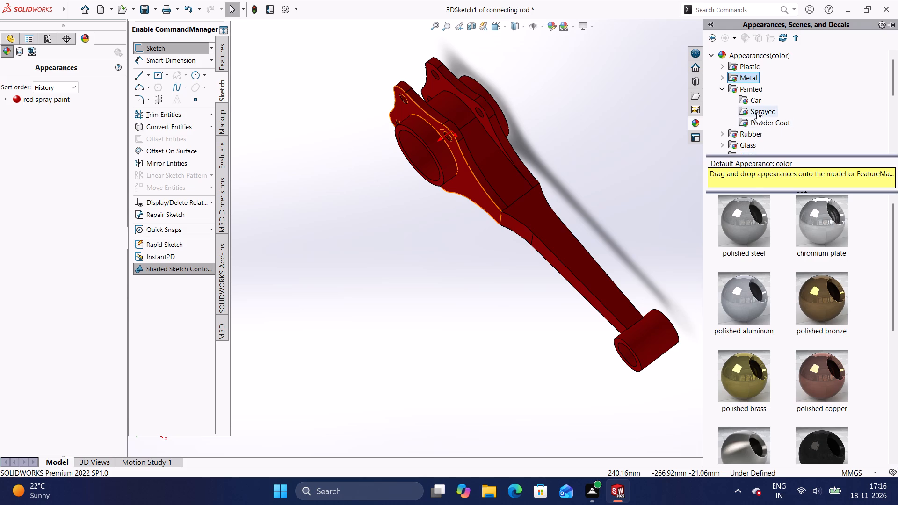
pyautogui.scroll(1, 753, 103)
pyautogui.moveTo(751, 375); pyautogui.dragTo(581, 249)
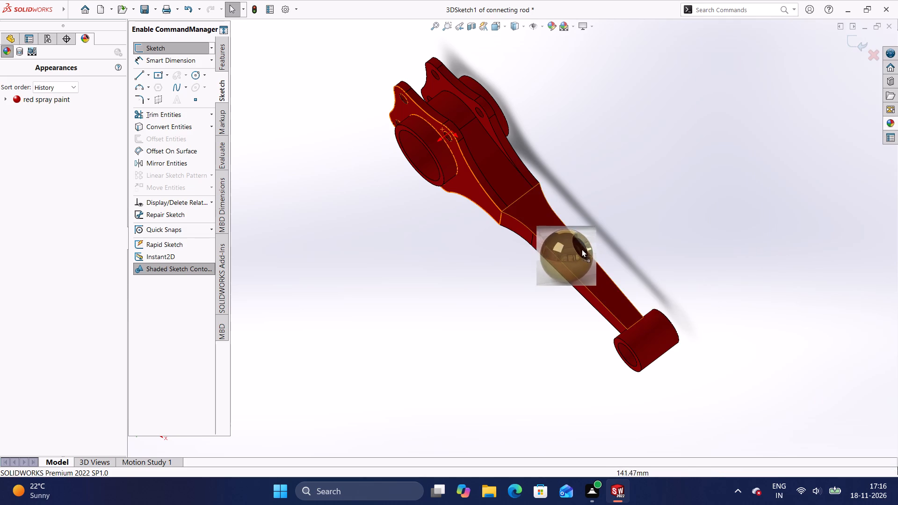
pyautogui.moveTo(581, 249); pyautogui.dragTo(580, 245)
pyautogui.click(596, 248)
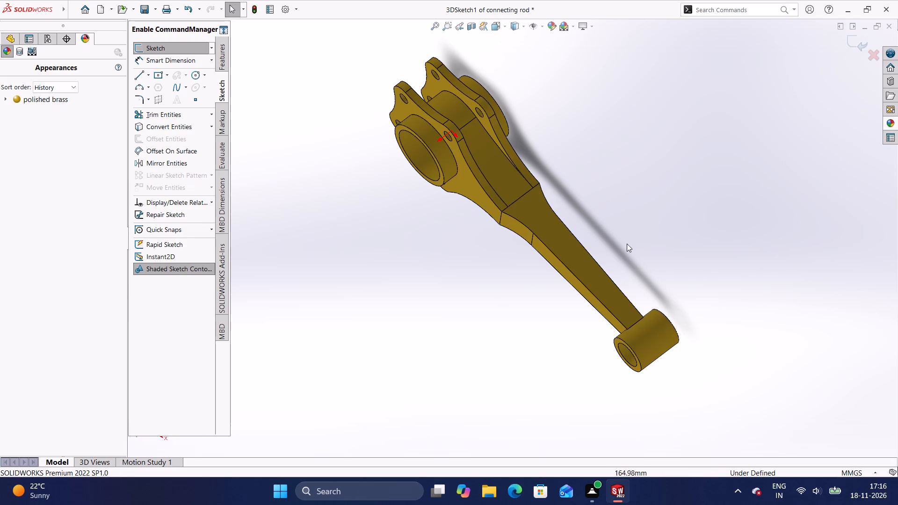
pyautogui.moveTo(627, 230); pyautogui.dragTo(664, 256, button='middle')
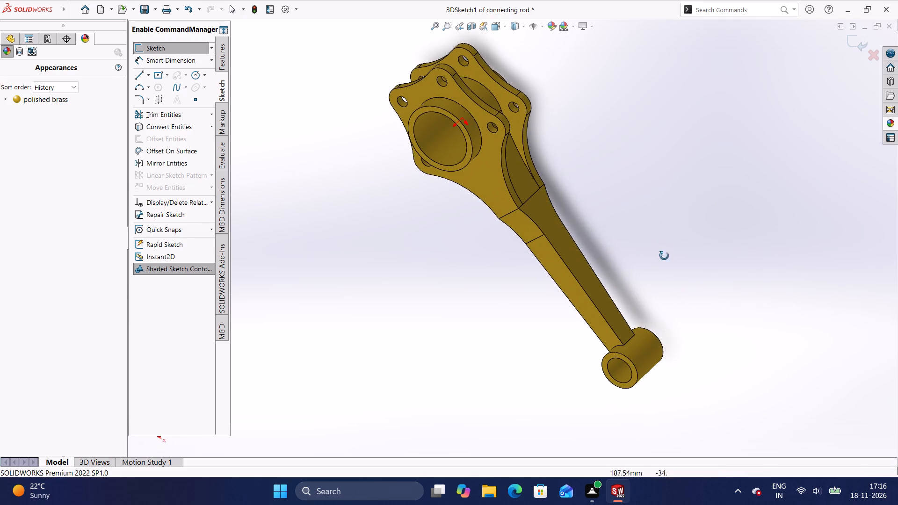
pyautogui.moveTo(664, 256); pyautogui.dragTo(627, 346, button='middle')
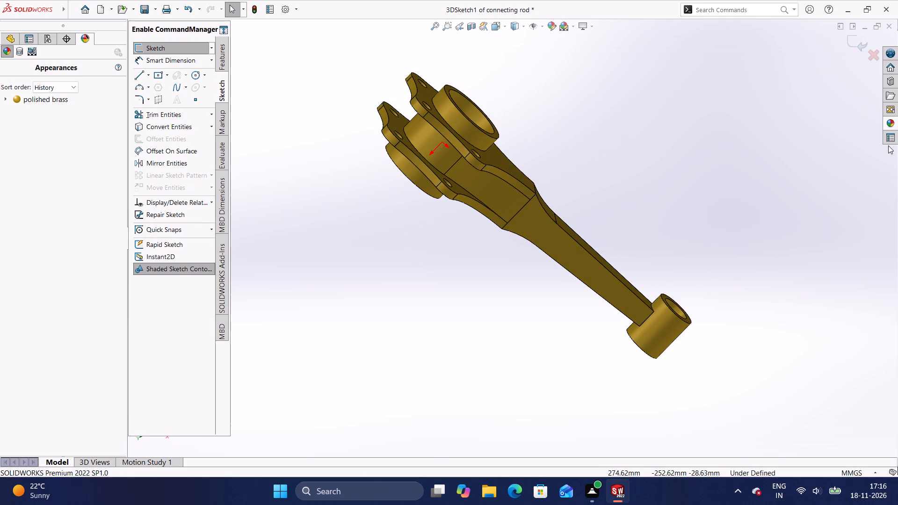
# Apply the large spark erosion plastic blue appearance to the whole connecting rod and inspect it from both flange faces and the shank side.
pyautogui.click(889, 126)
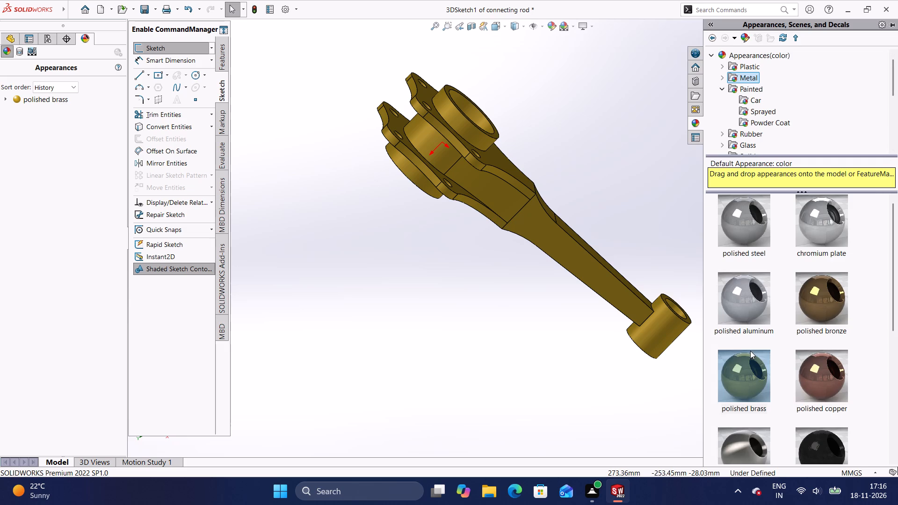
pyautogui.scroll(4, 750, 351)
pyautogui.click(764, 100)
pyautogui.scroll(-1, 764, 100)
pyautogui.scroll(7, 760, 90)
pyautogui.click(756, 67)
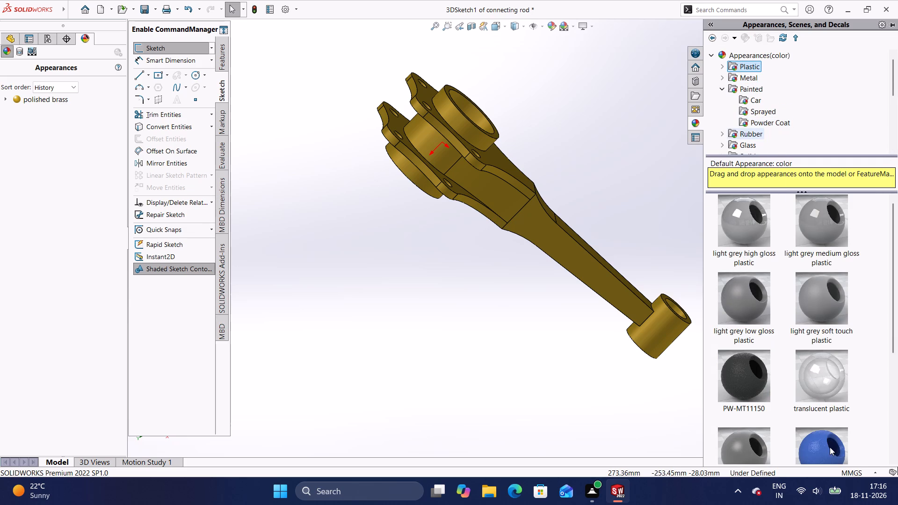
pyautogui.moveTo(830, 449); pyautogui.dragTo(606, 248)
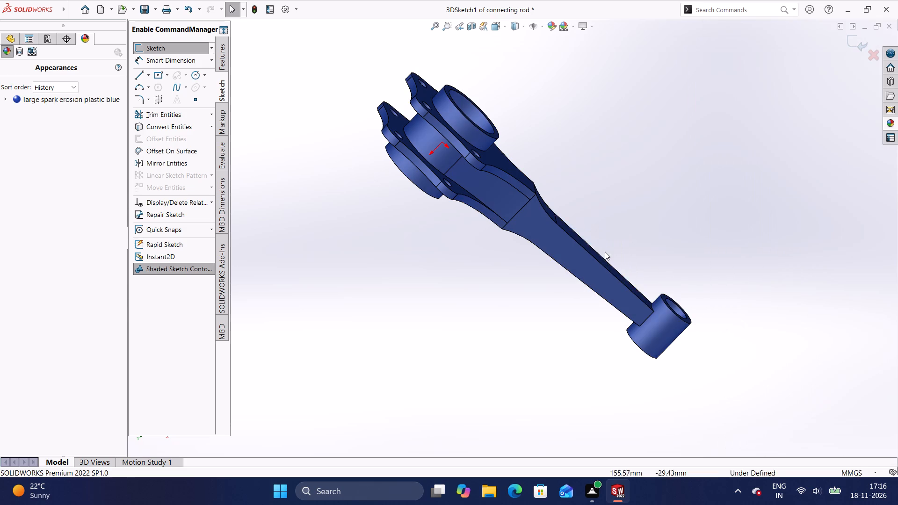
pyautogui.moveTo(634, 222); pyautogui.dragTo(635, 224, button='middle')
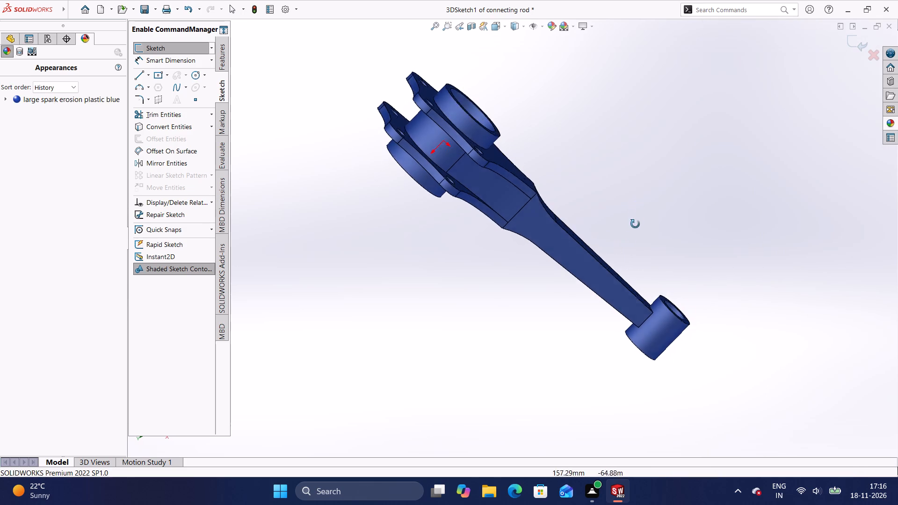
pyautogui.moveTo(635, 224); pyautogui.dragTo(602, 310, button='middle')
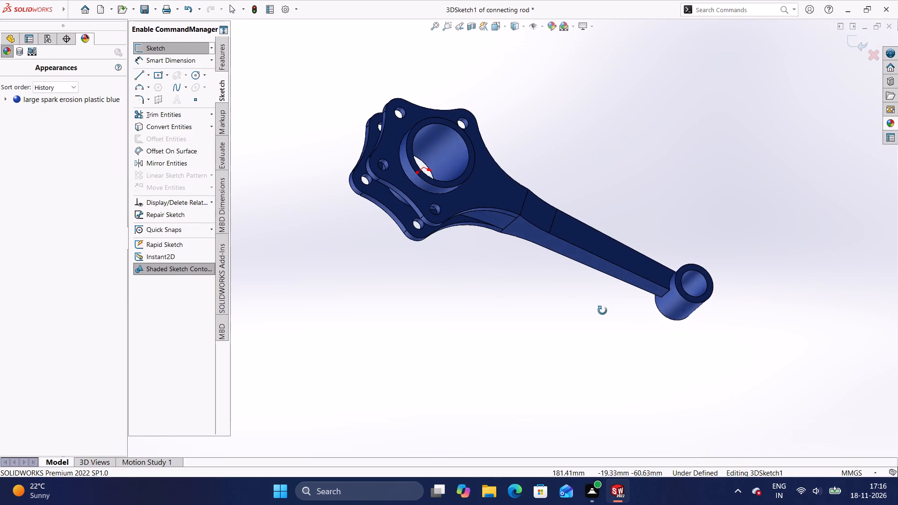
pyautogui.moveTo(602, 310); pyautogui.dragTo(603, 368, button='middle')
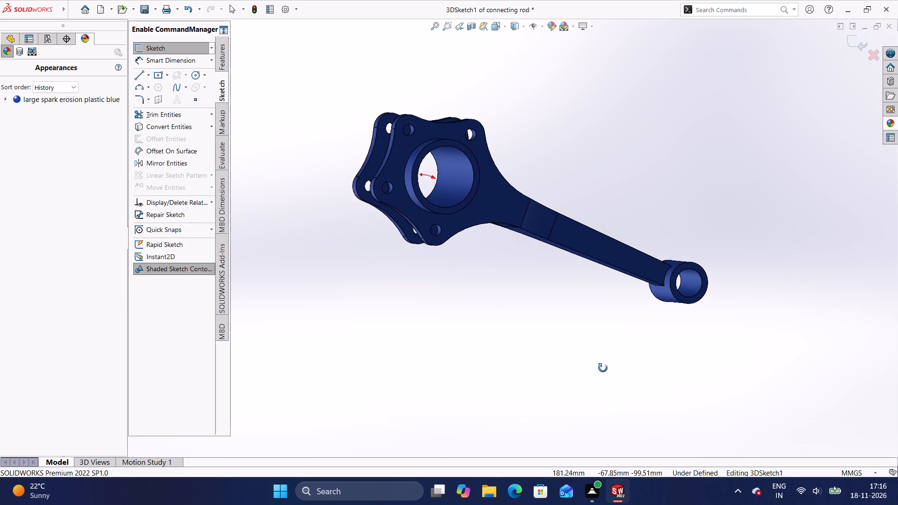
pyautogui.moveTo(603, 368); pyautogui.dragTo(589, 393, button='middle')
pyautogui.moveTo(584, 352); pyautogui.dragTo(519, 433, button='middle')
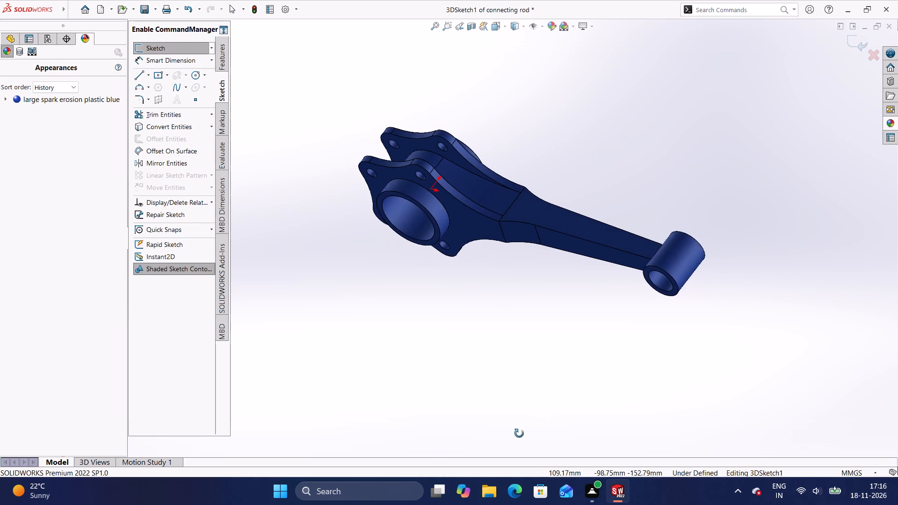
pyautogui.moveTo(519, 433); pyautogui.dragTo(578, 415, button='middle')
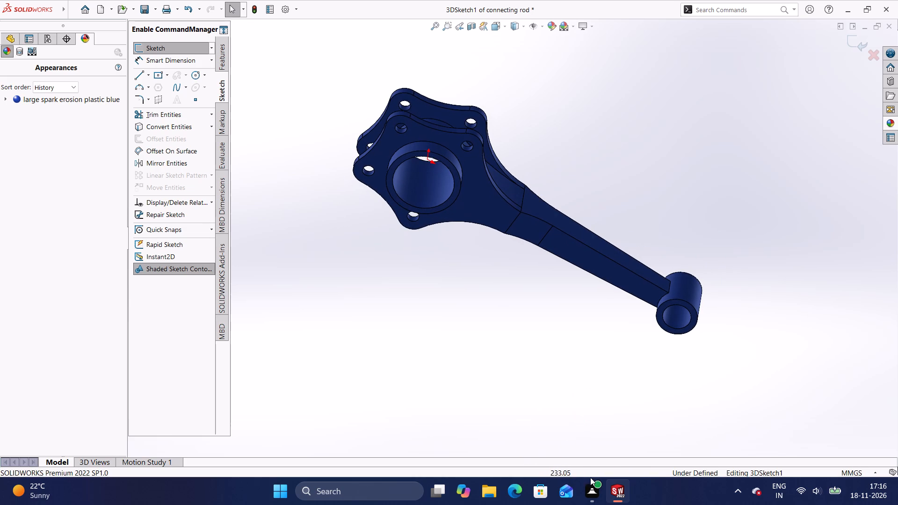
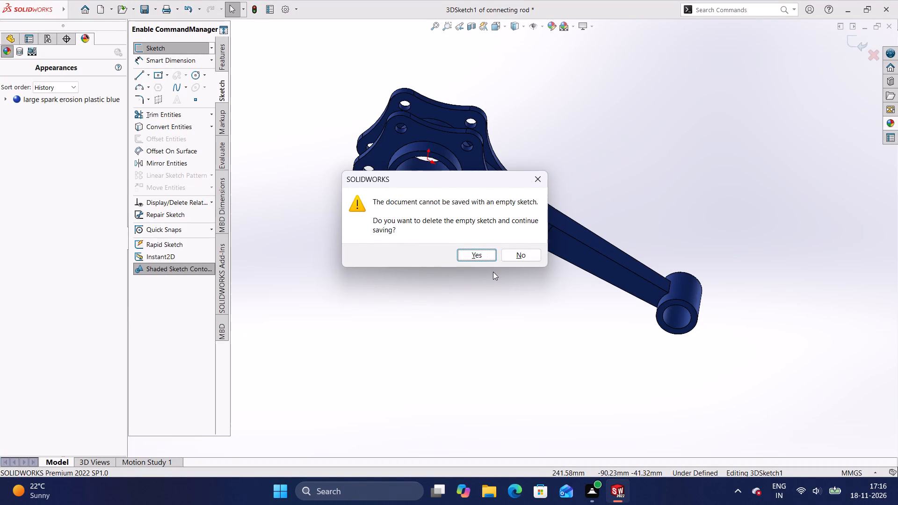
# Save the part as connecting rod in the Desktop's SOLID WORKS folder, deleting the empty 3D sketch and rebuilding the document before saving.
pyautogui.click(524, 255)
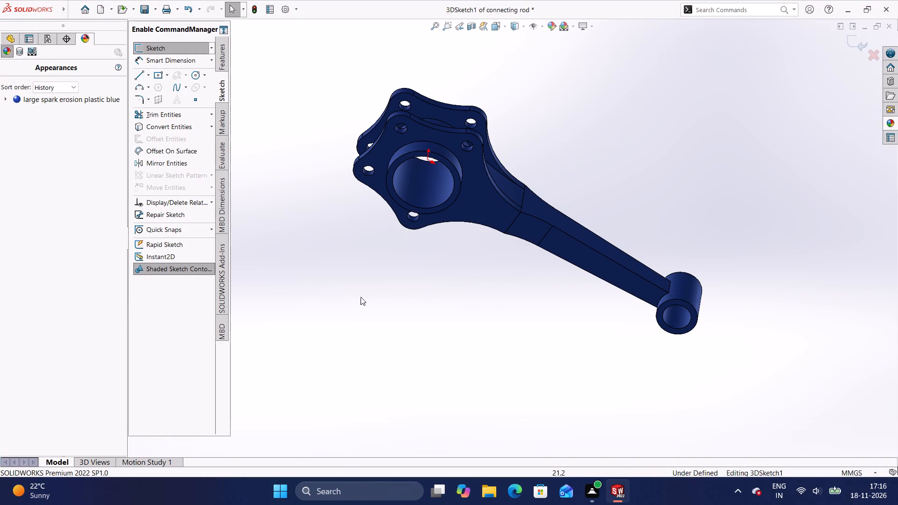
pyautogui.click(62, 7)
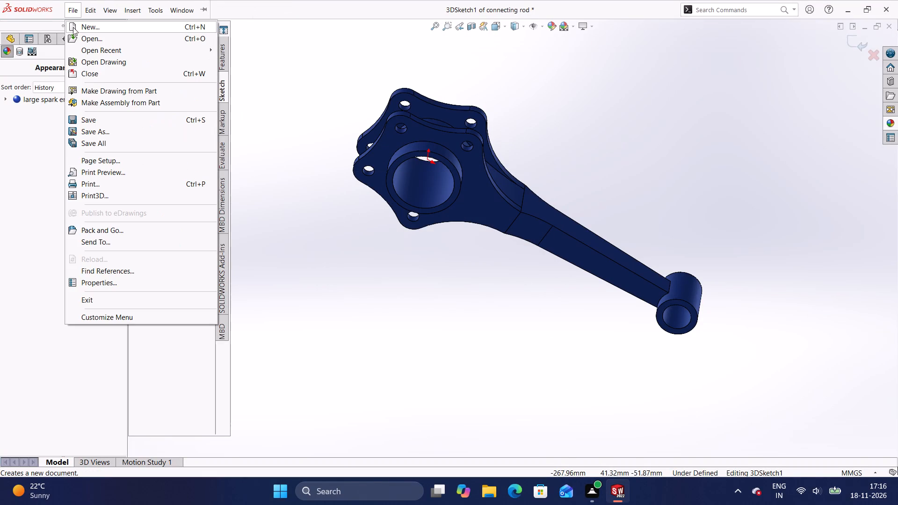
pyautogui.click(62, 9)
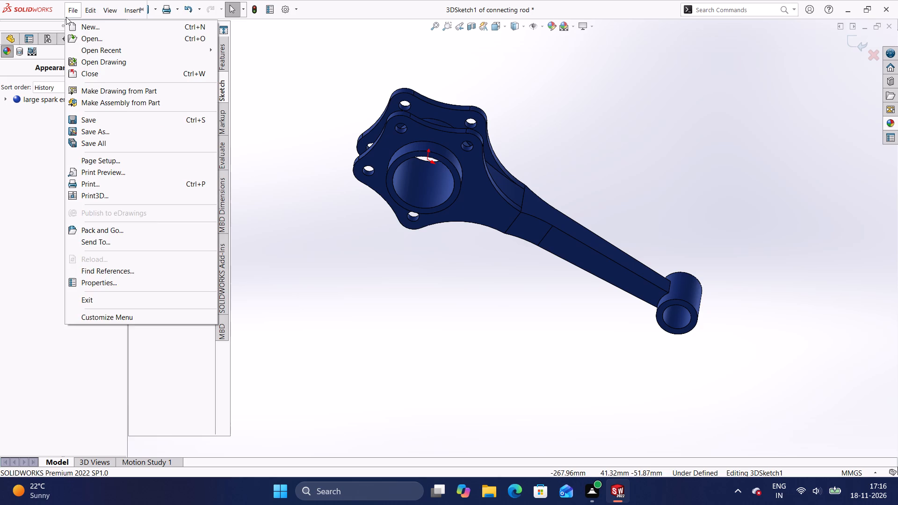
pyautogui.click(61, 9)
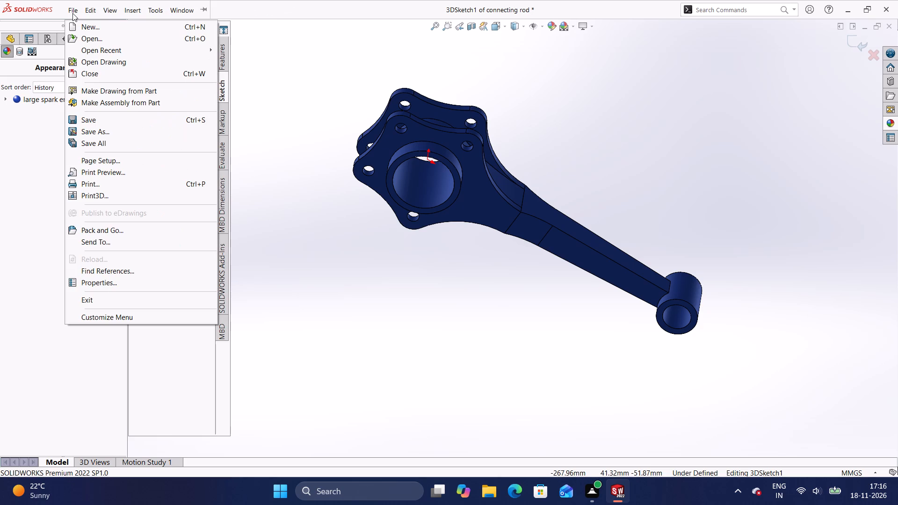
pyautogui.click(109, 133)
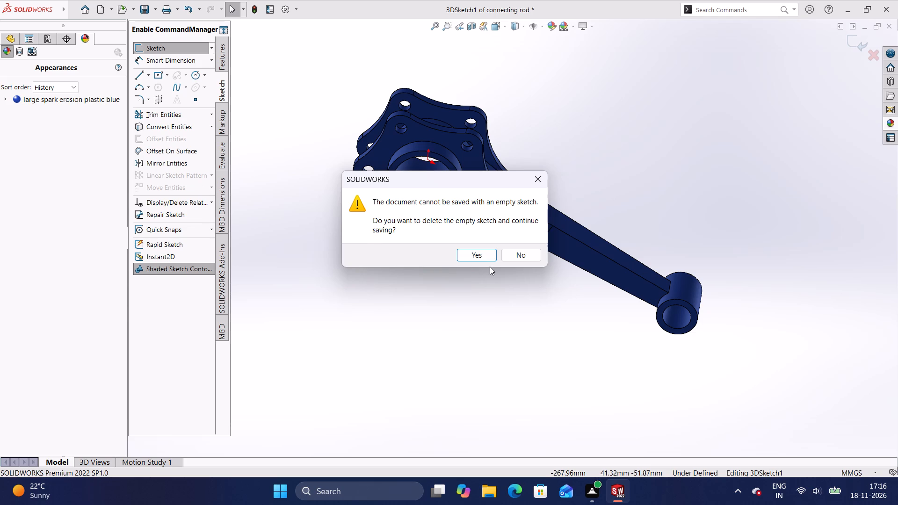
pyautogui.click(481, 258)
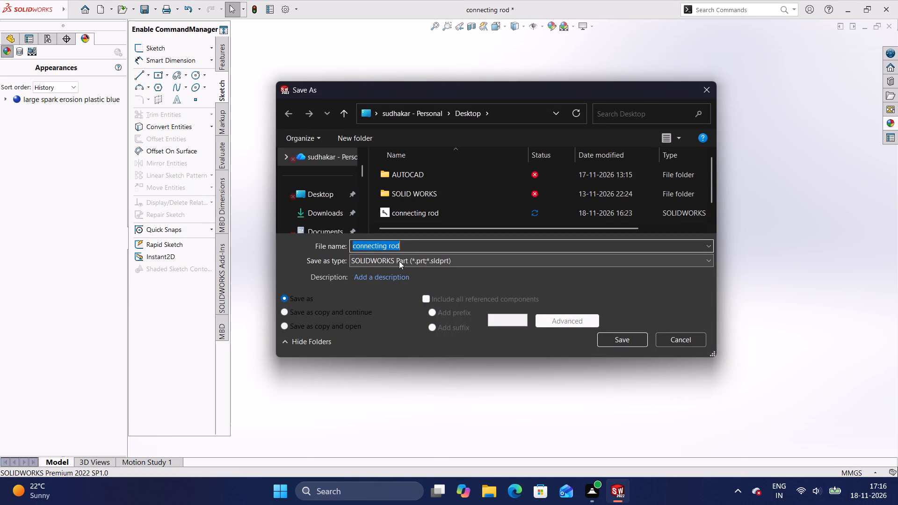
pyautogui.click(327, 195)
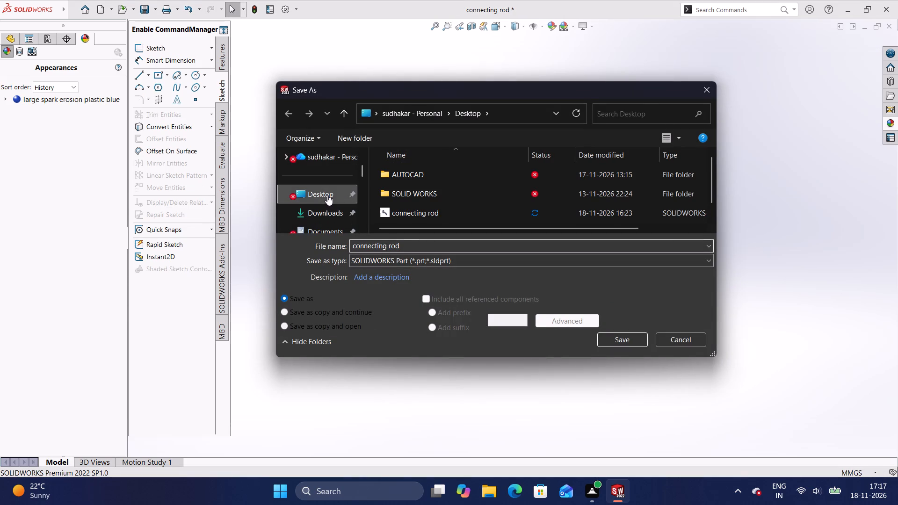
pyautogui.doubleClick(423, 195)
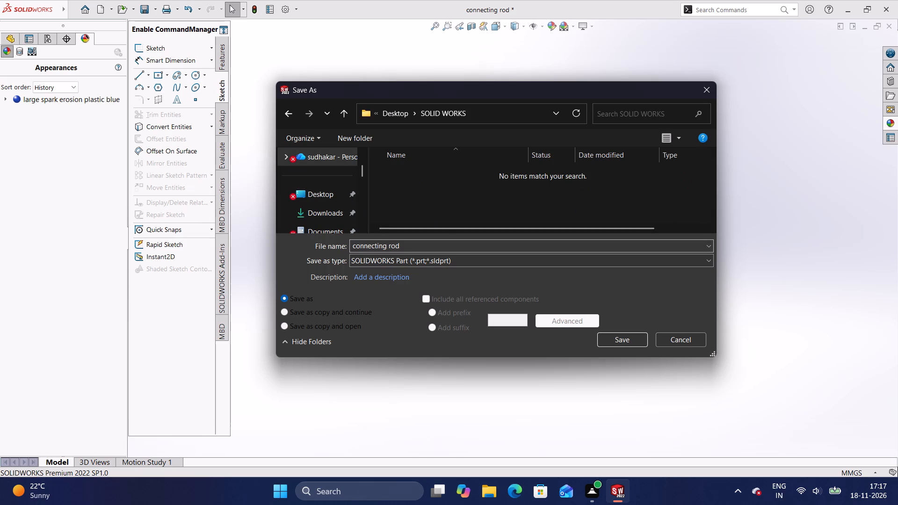
pyautogui.click(325, 195)
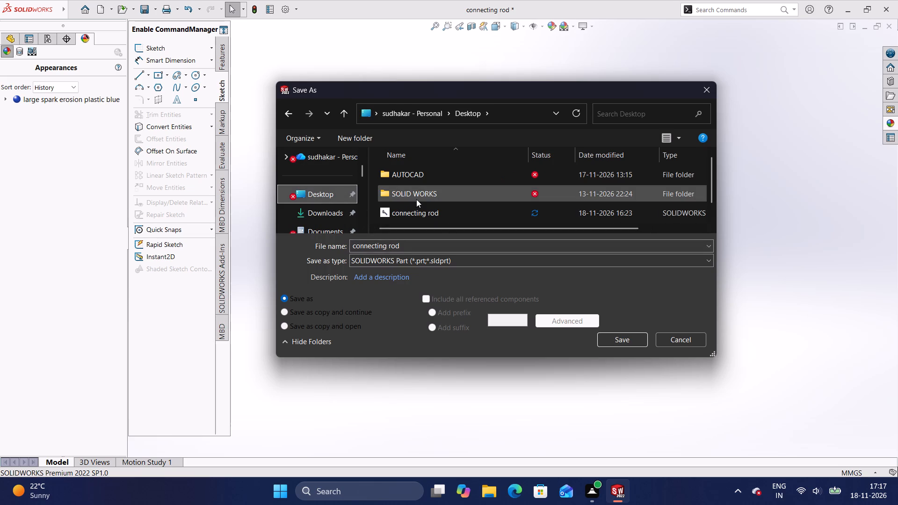
pyautogui.doubleClick(432, 191)
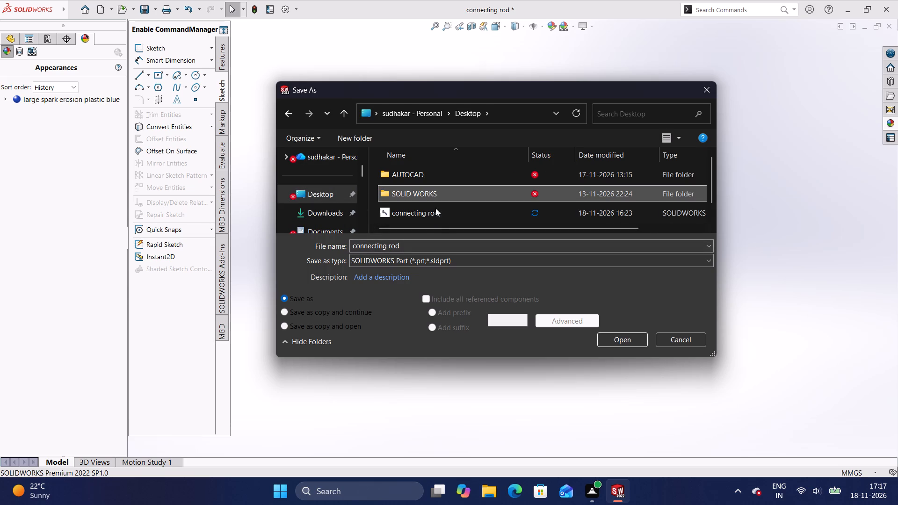
pyautogui.click(614, 339)
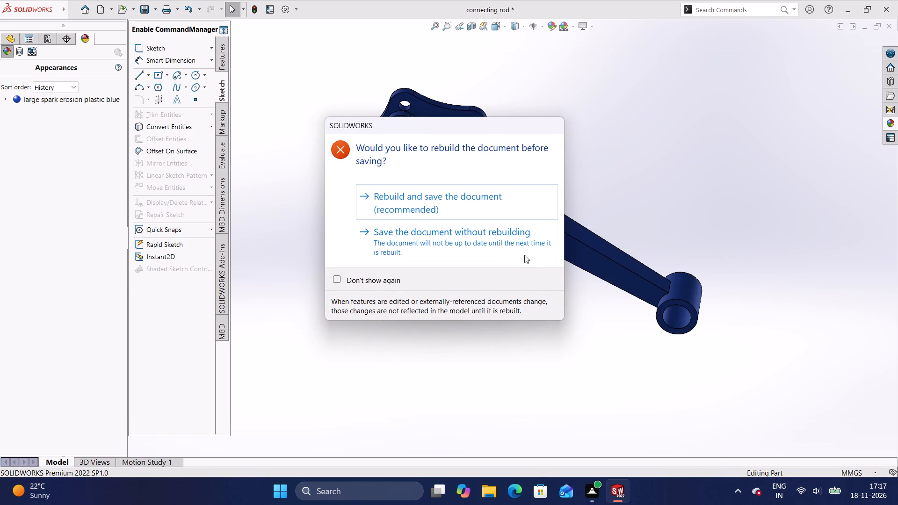
pyautogui.click(490, 209)
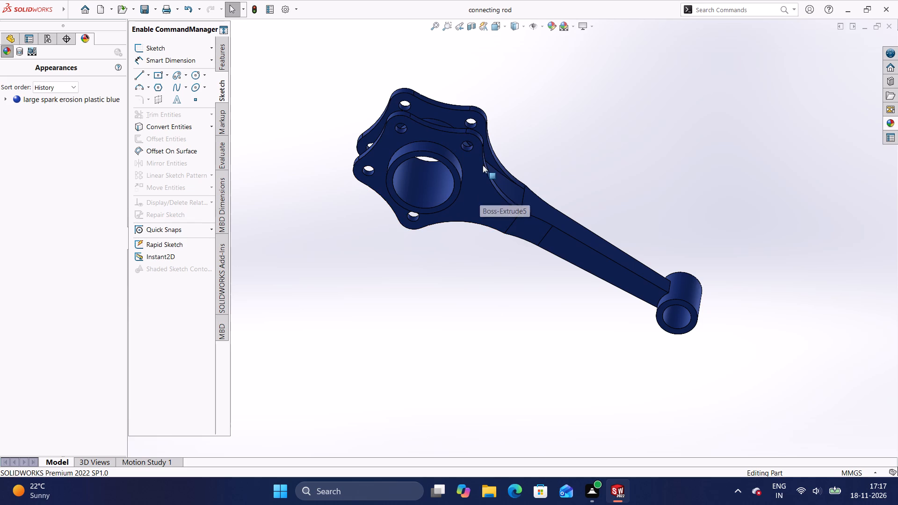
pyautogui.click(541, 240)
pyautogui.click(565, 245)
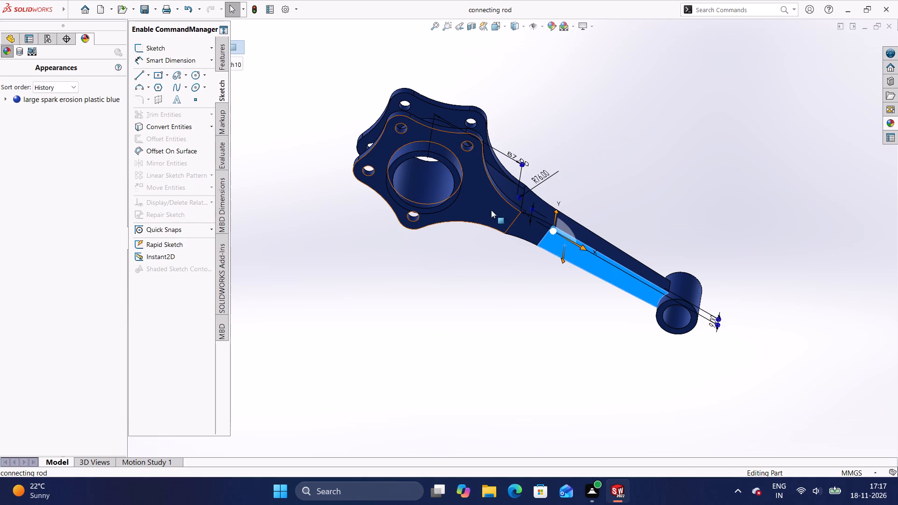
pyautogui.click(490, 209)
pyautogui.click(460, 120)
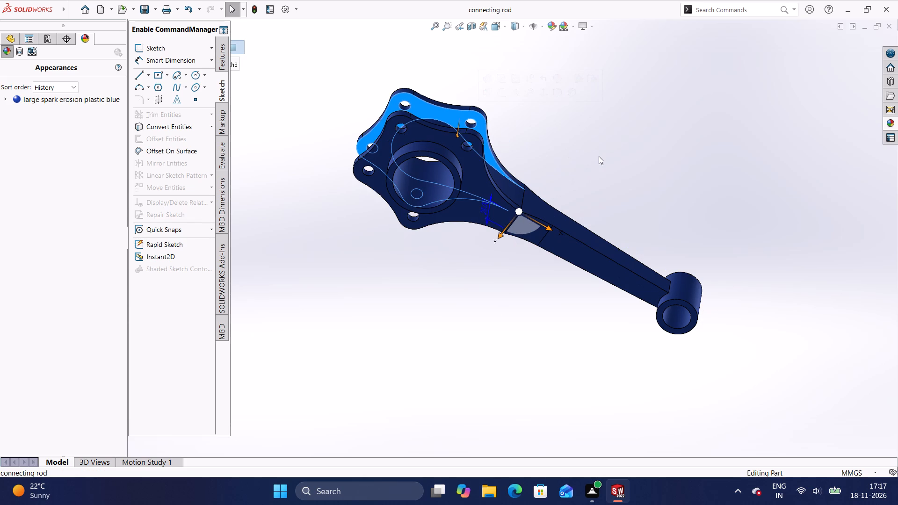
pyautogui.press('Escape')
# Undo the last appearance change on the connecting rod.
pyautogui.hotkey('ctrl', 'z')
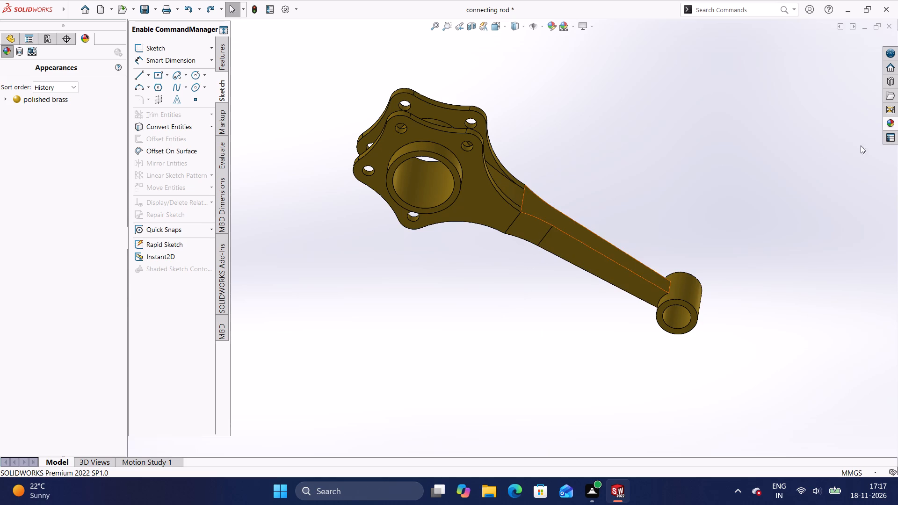
# Apply the large spark erosion plastic blue appearance to the whole connecting rod.
pyautogui.click(884, 124)
pyautogui.click(891, 124)
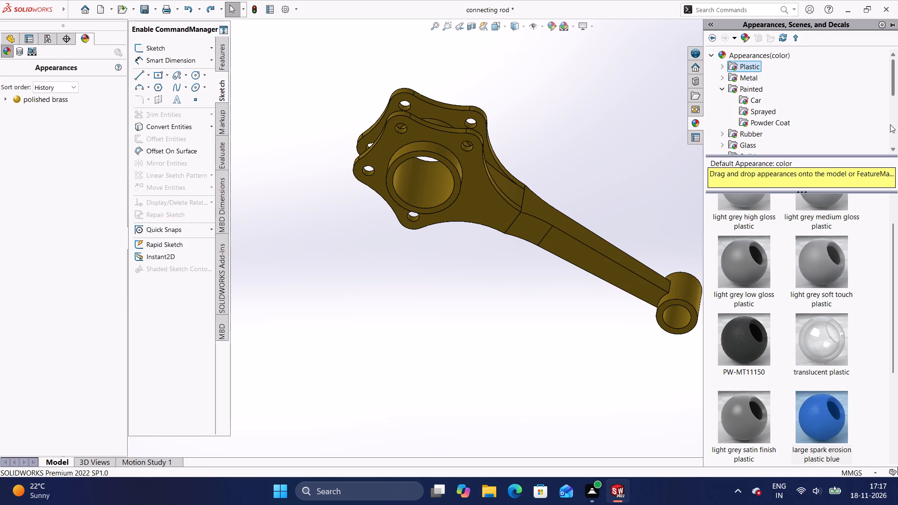
pyautogui.moveTo(828, 413); pyautogui.dragTo(623, 260)
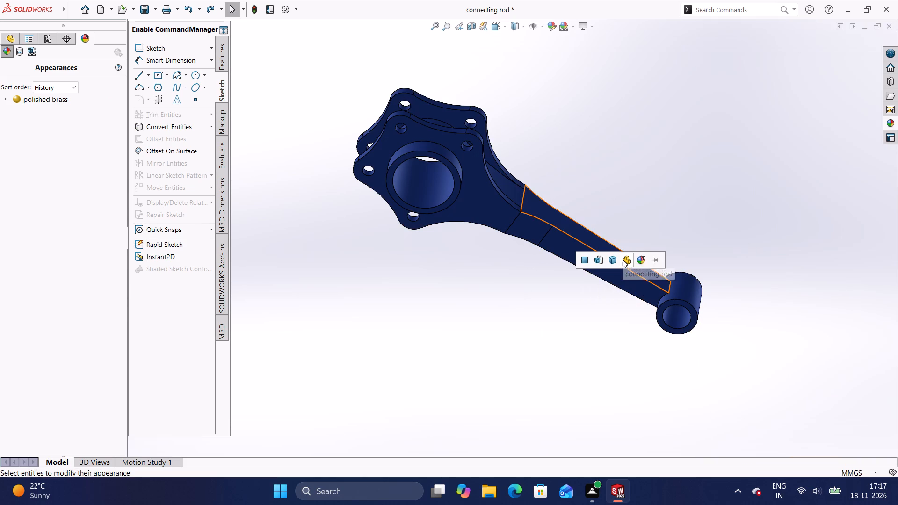
pyautogui.click(637, 262)
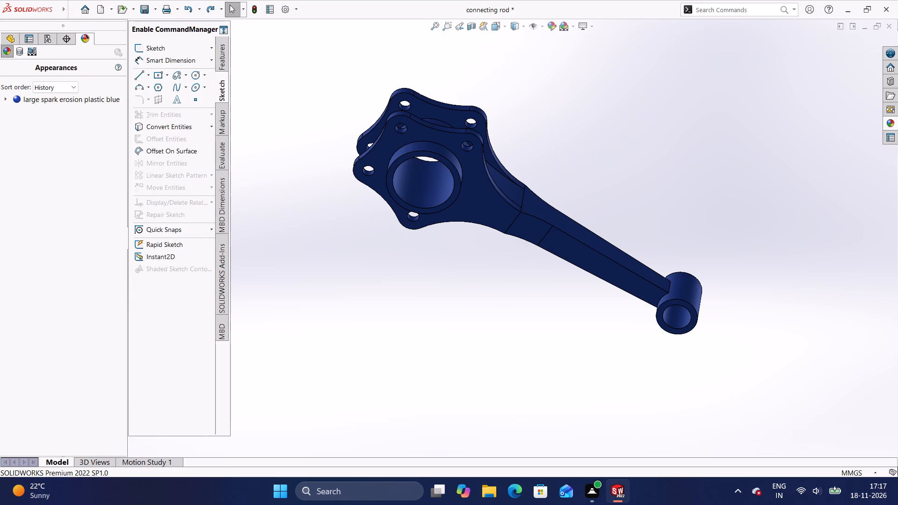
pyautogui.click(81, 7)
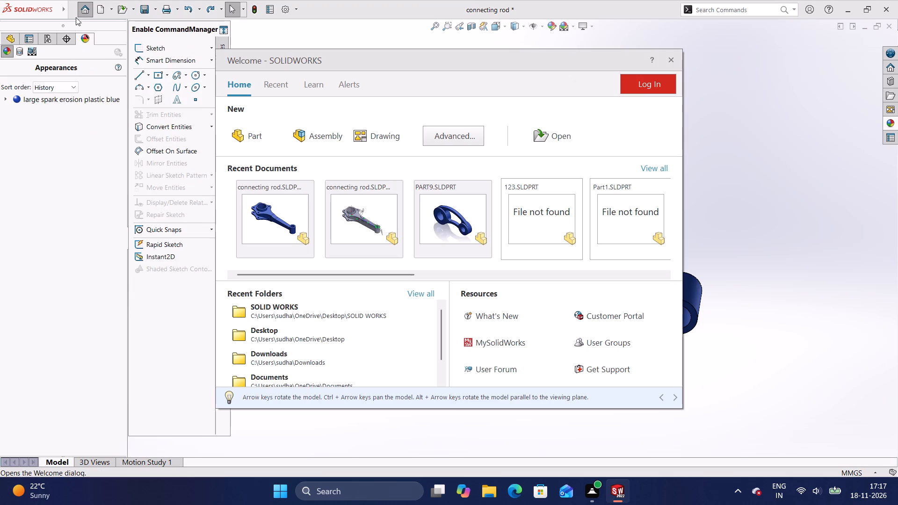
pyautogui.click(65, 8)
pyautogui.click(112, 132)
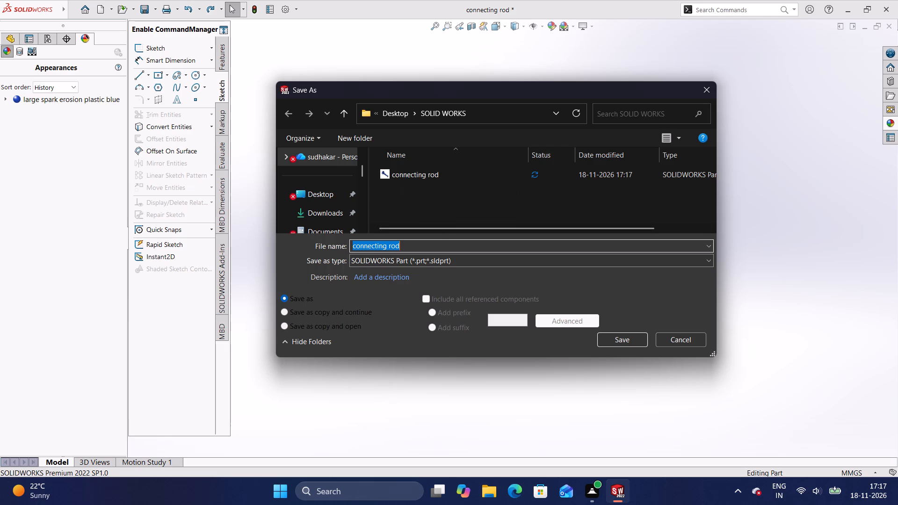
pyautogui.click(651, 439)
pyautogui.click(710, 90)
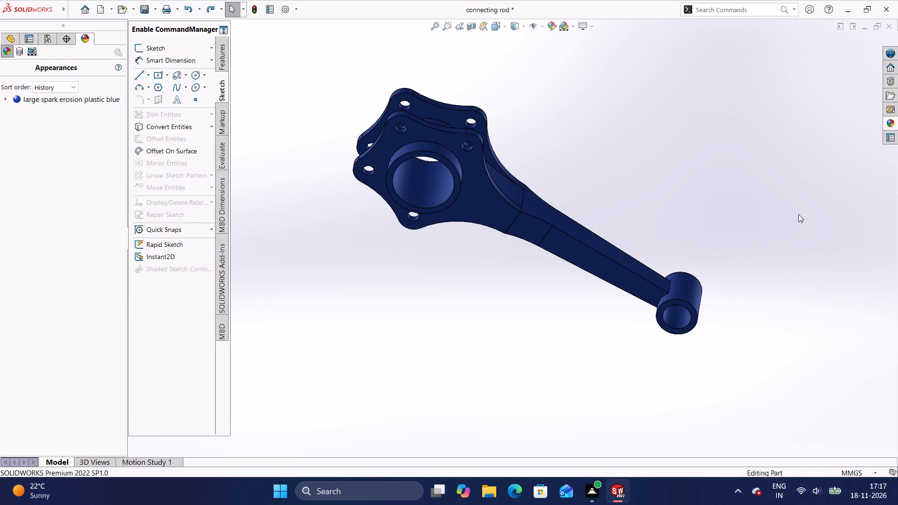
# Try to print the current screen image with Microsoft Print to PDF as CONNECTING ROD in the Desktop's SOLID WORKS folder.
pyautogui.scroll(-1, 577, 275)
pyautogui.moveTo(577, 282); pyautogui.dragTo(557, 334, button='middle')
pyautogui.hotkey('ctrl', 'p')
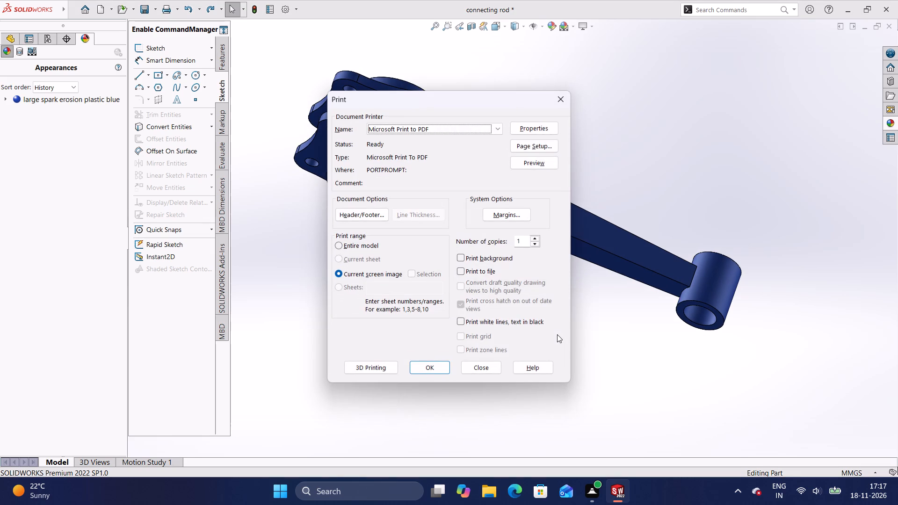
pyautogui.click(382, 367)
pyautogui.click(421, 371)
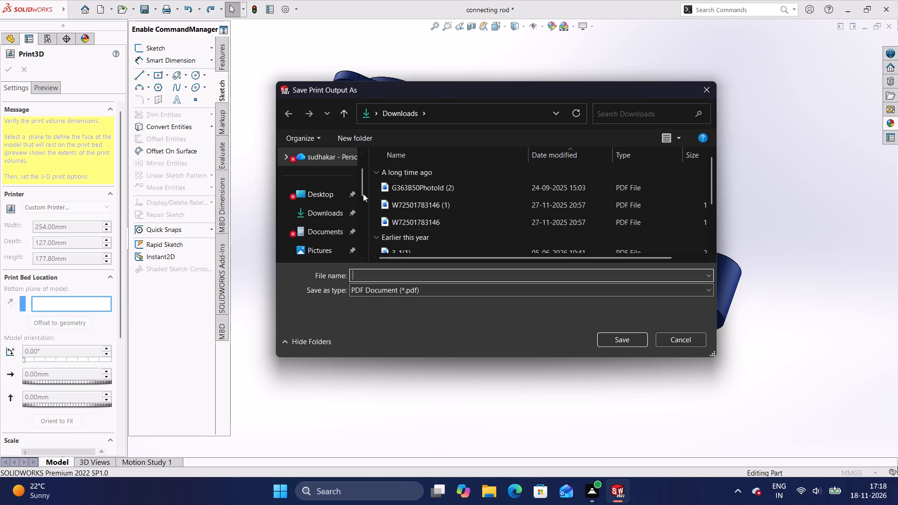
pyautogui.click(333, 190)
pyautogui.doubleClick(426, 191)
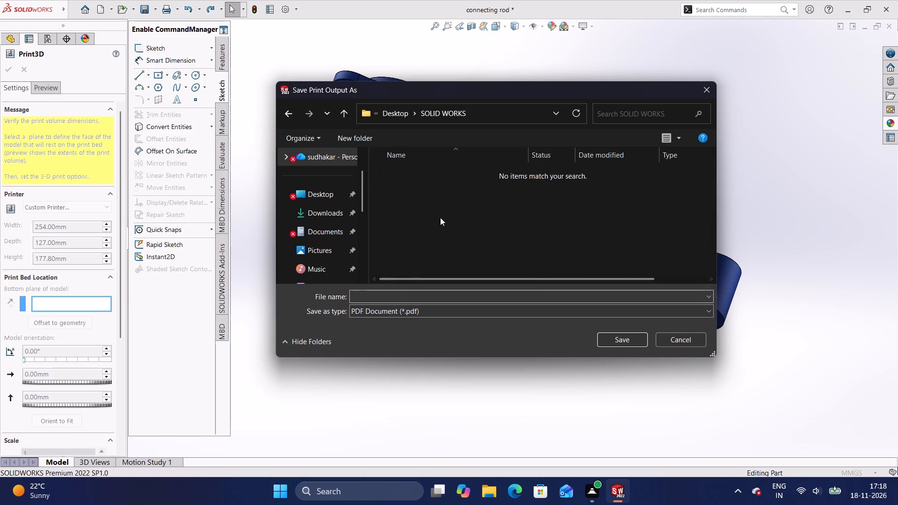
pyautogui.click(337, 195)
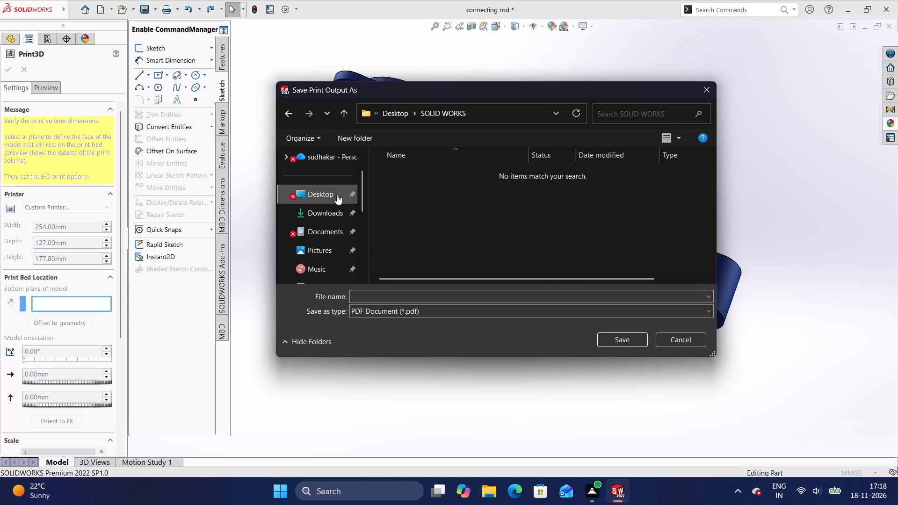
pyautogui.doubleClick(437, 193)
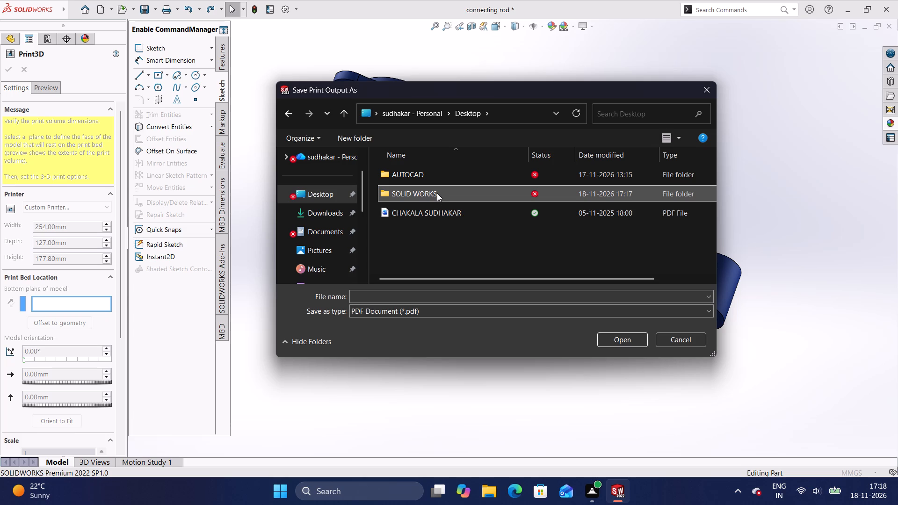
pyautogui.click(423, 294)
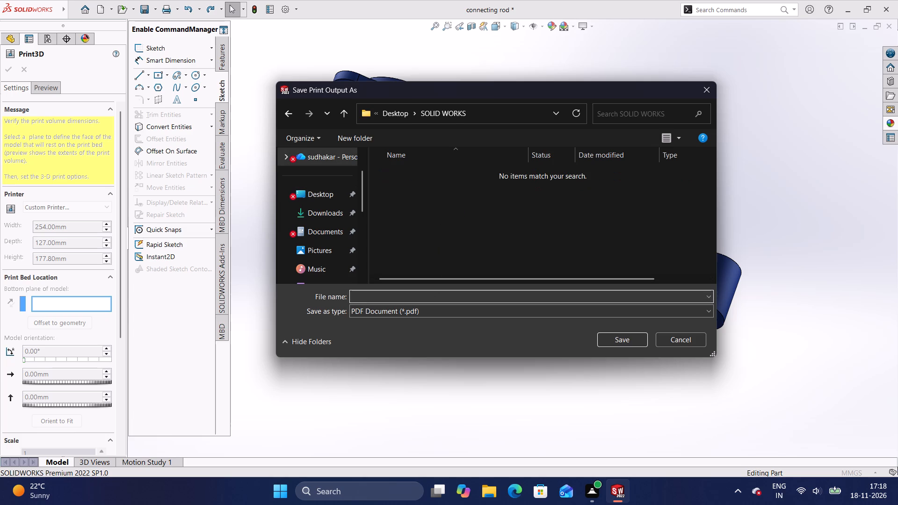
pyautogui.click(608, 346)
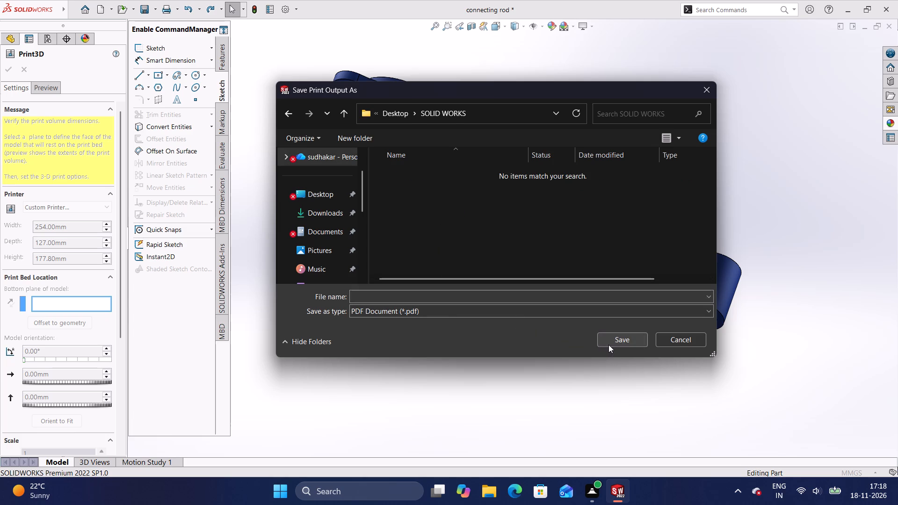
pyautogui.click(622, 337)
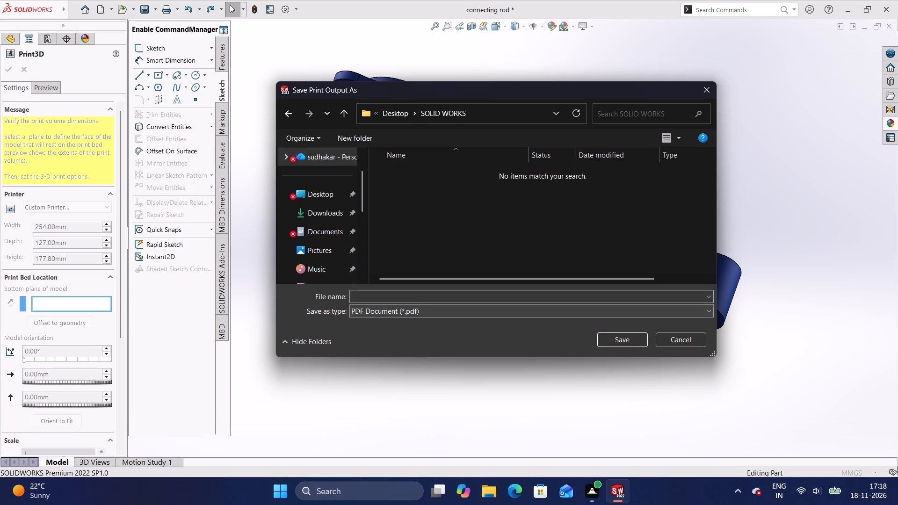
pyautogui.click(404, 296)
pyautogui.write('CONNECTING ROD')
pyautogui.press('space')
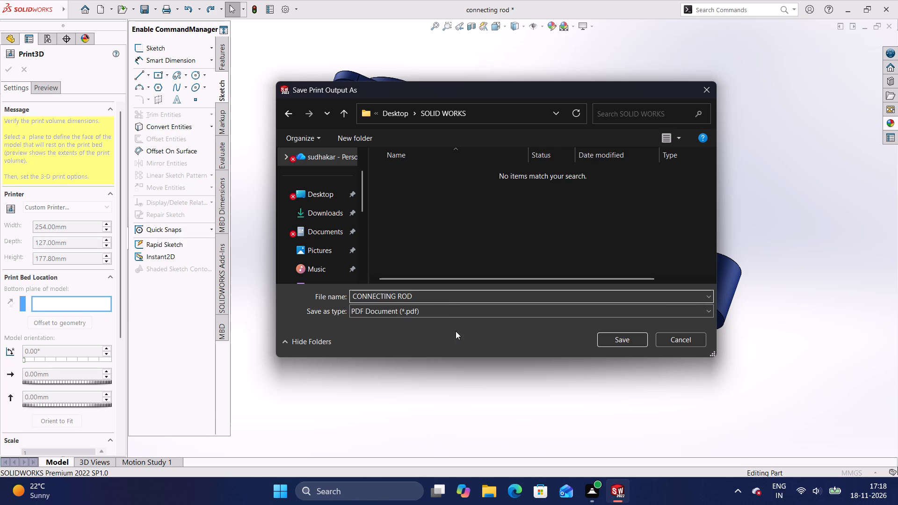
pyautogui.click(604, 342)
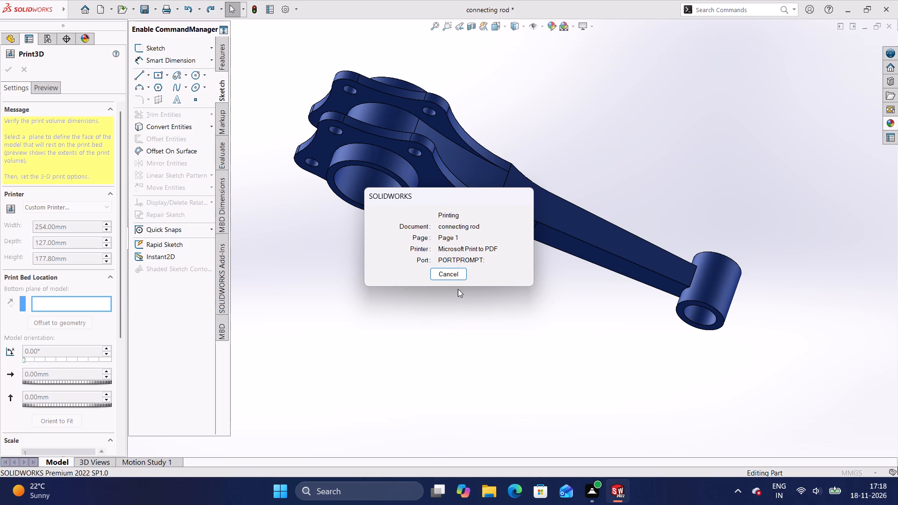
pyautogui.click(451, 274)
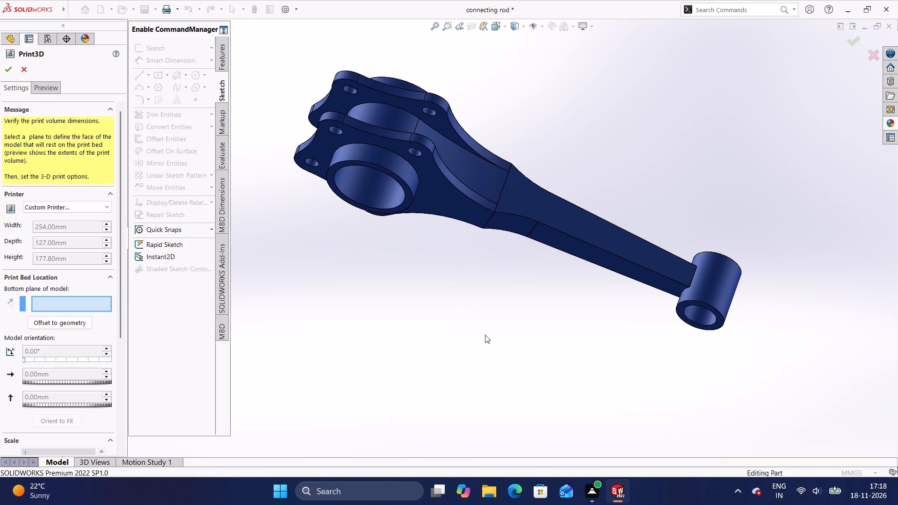